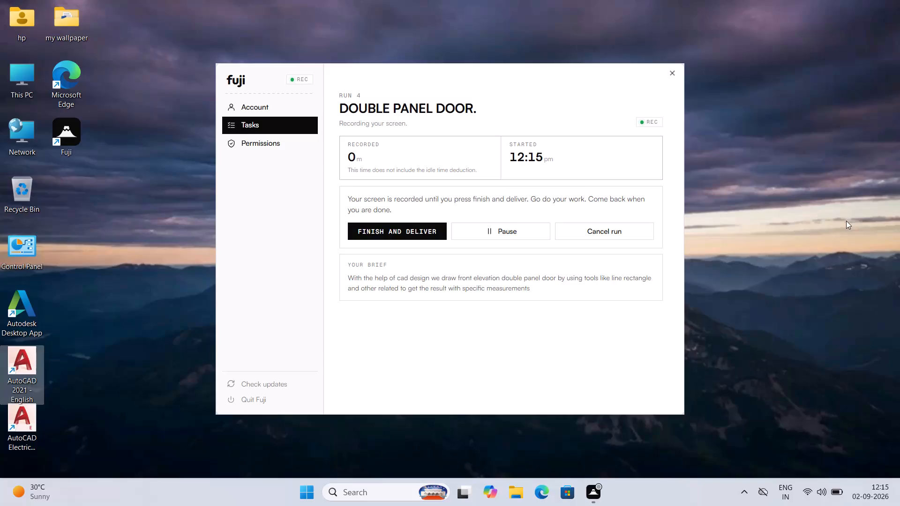
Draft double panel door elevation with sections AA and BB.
Open AutoCAD 2021 and start a new blank drawing.
{"action": "double_click", "coordinate": [16, 366]}
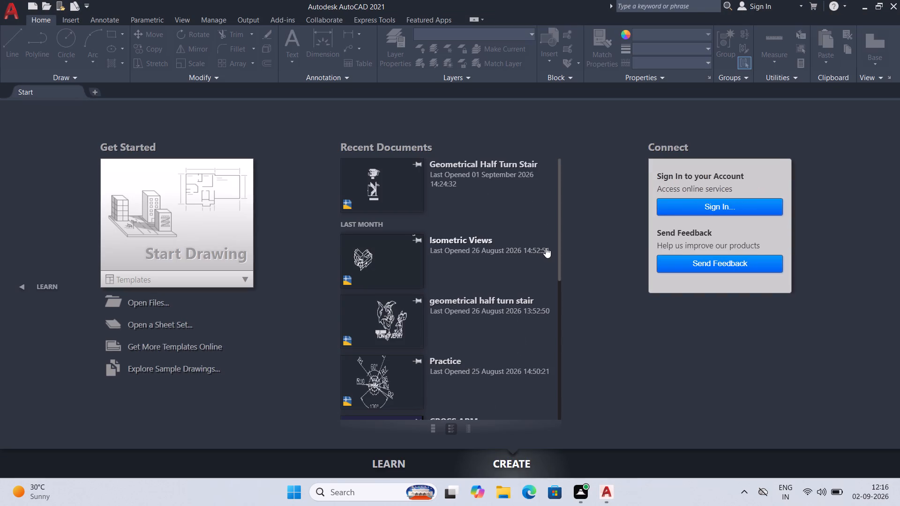
{"action": "left_click", "coordinate": [161, 253]}
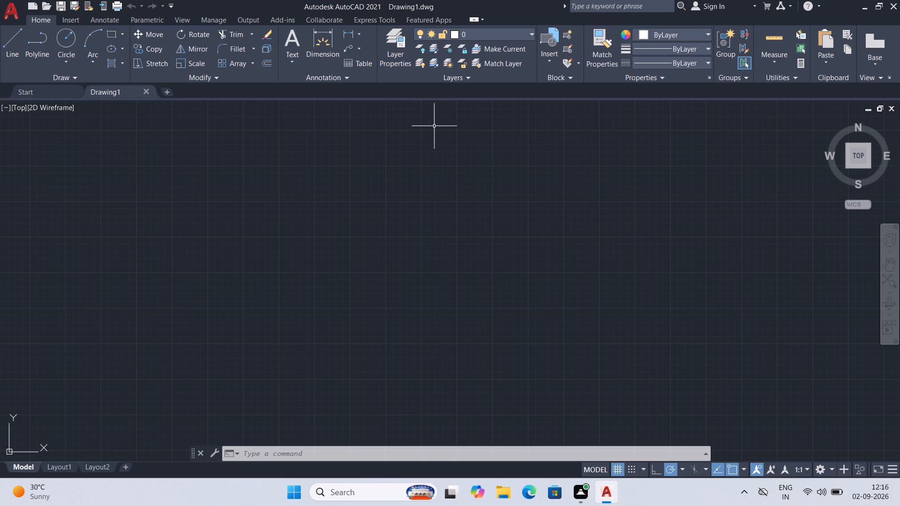
Set the drawing units to Architectural with 0'-0 1/16" precision and an insertion scale of inches.
{"action": "right_click", "coordinate": [412, 196]}
{"action": "left_click", "coordinate": [337, 190]}
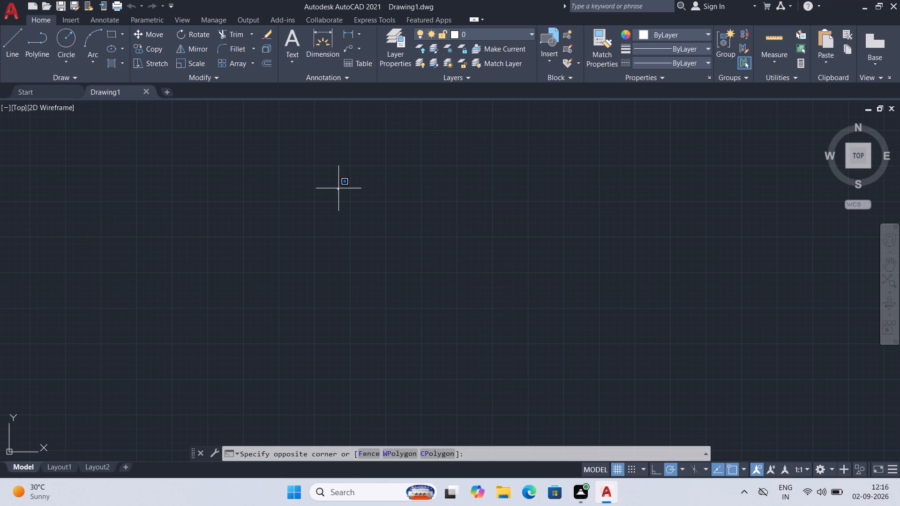
{"action": "type", "text": "un"}
{"action": "key", "text": "Return"}
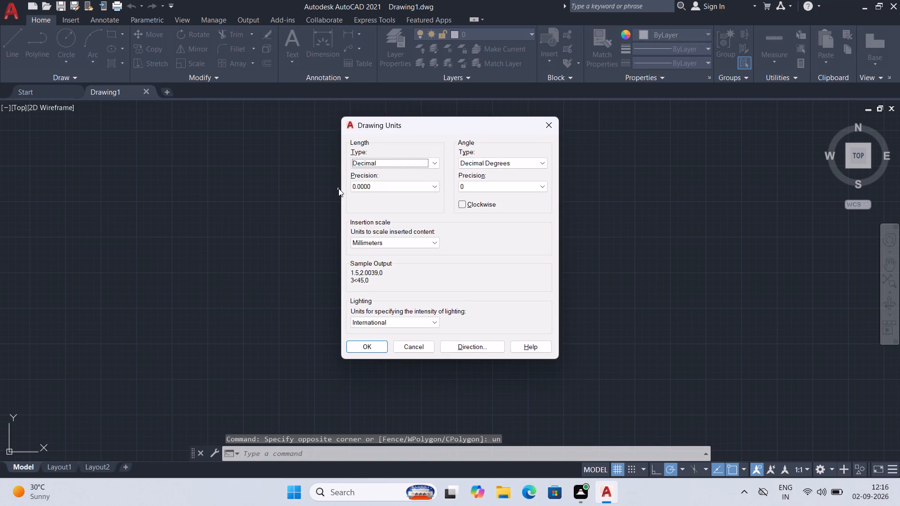
{"action": "left_click", "coordinate": [434, 166]}
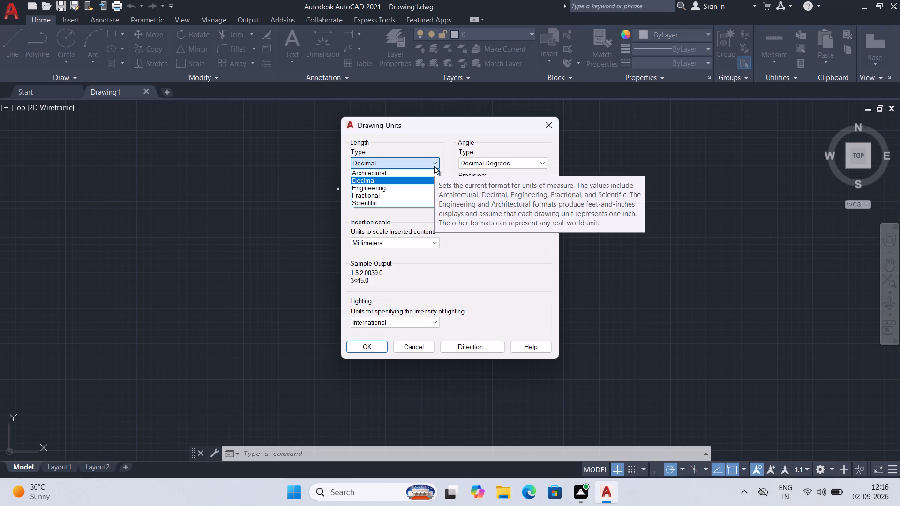
{"action": "key", "text": "Up"}
{"action": "key", "text": "Return"}
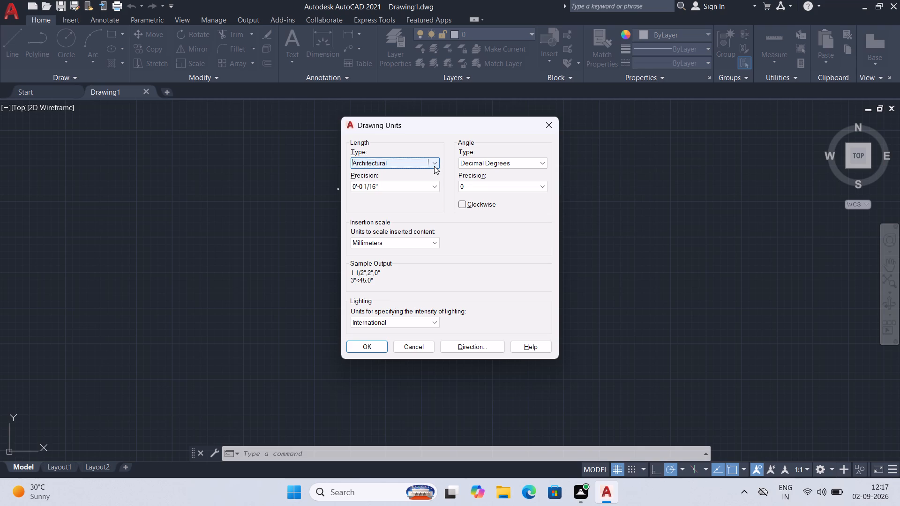
{"action": "left_click", "coordinate": [428, 187]}
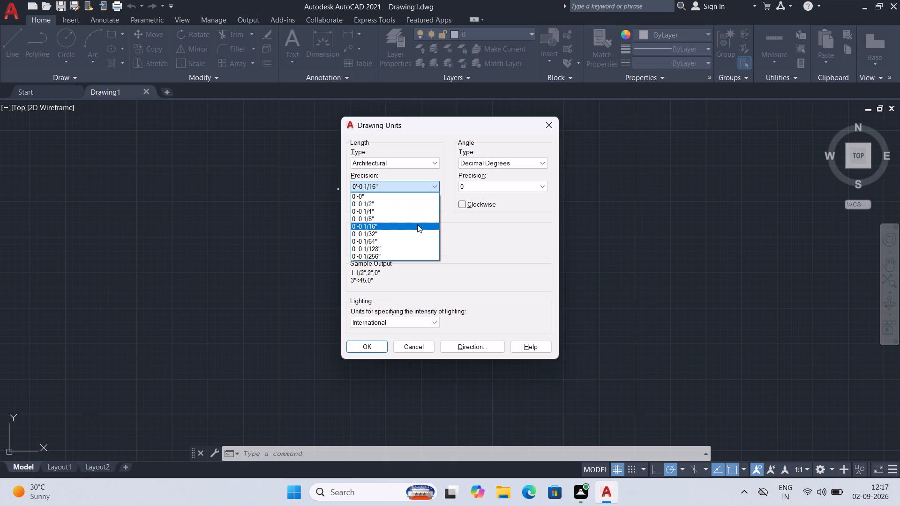
{"action": "left_click", "coordinate": [416, 226]}
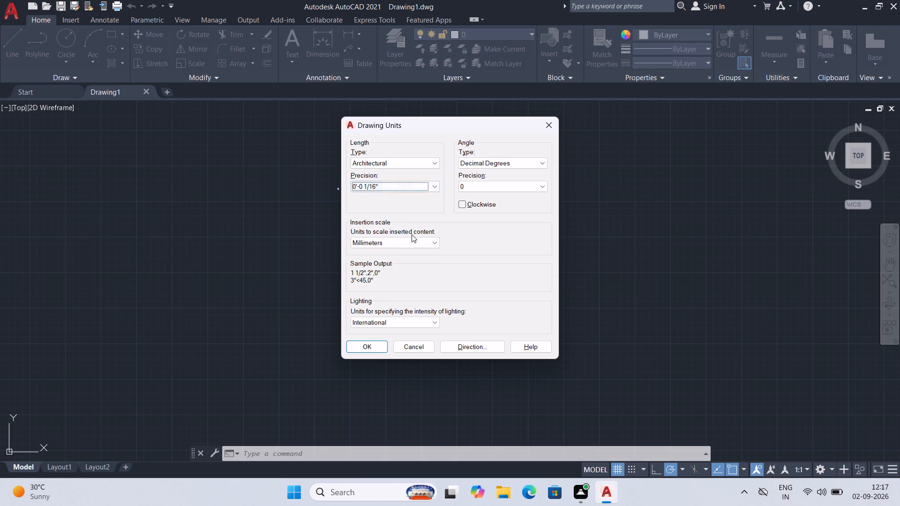
{"action": "left_click", "coordinate": [395, 245]}
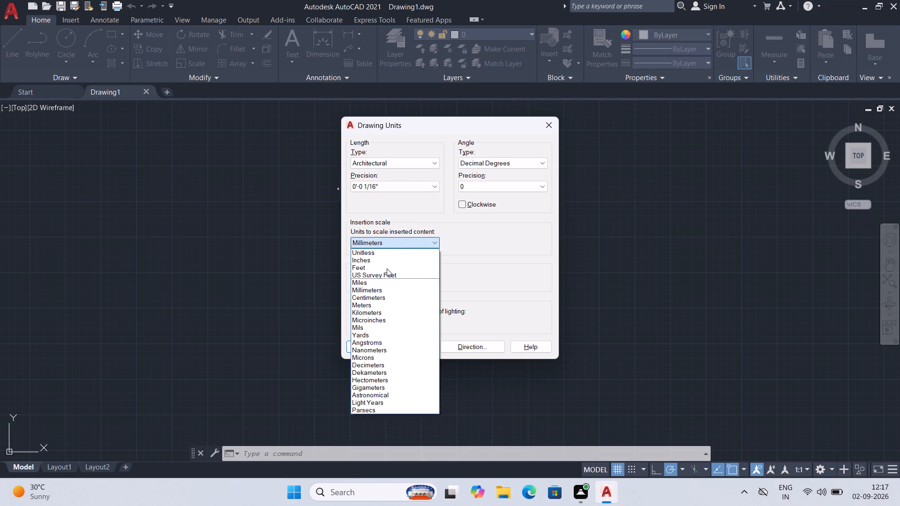
{"action": "left_click", "coordinate": [389, 261]}
{"action": "left_click", "coordinate": [373, 346]}
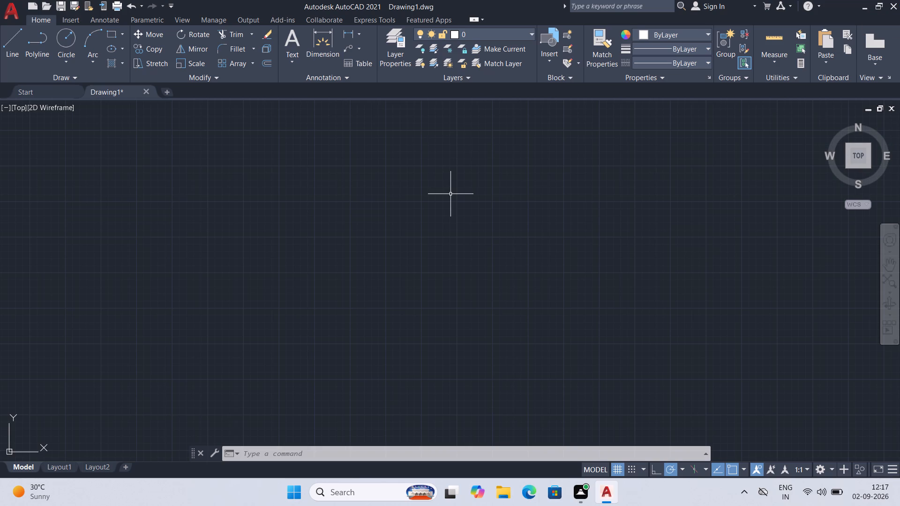
Draw the outer door rectangle by dimensions, 4' long and 7' wide.
{"action": "type", "text": "rec"}
{"action": "key", "text": "Return"}
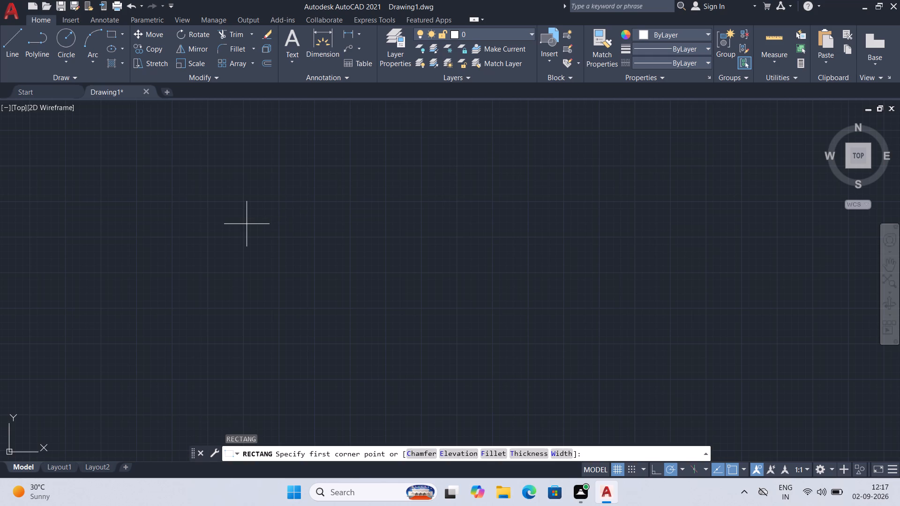
{"action": "left_click", "coordinate": [239, 237]}
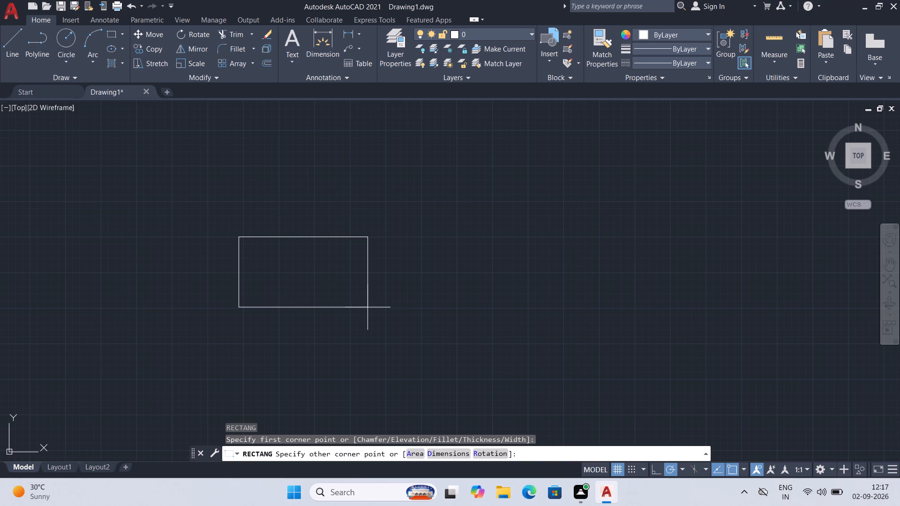
{"action": "key", "text": "d"}
{"action": "key", "text": "Return"}
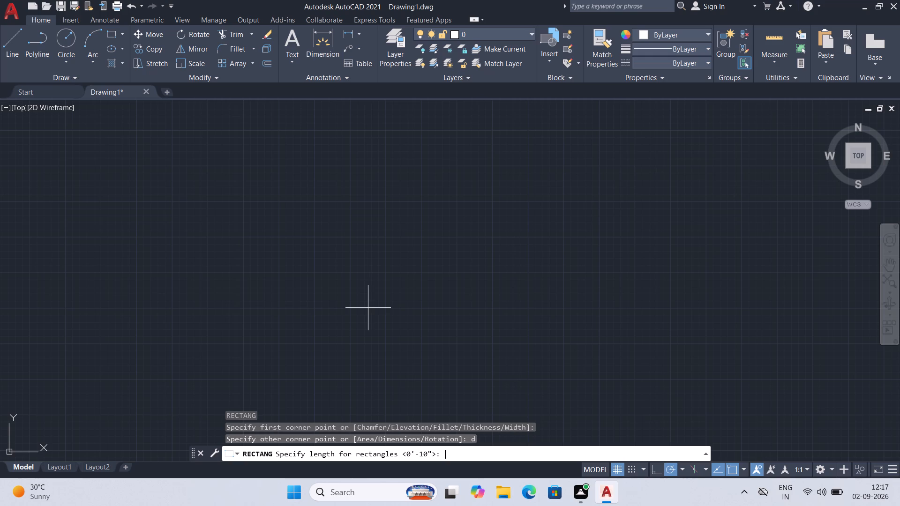
{"action": "type", "text": "4'"}
{"action": "key", "text": "Return"}
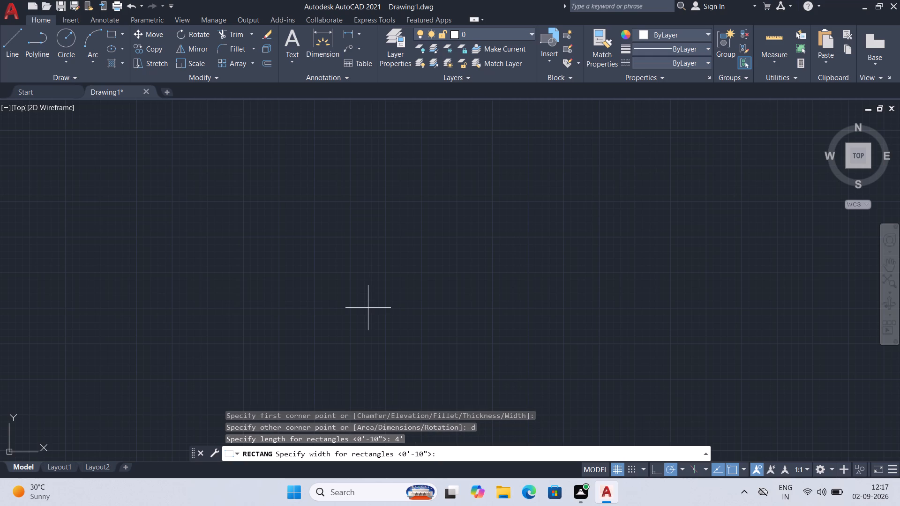
{"action": "type", "text": "7'"}
{"action": "key", "text": "Return"}
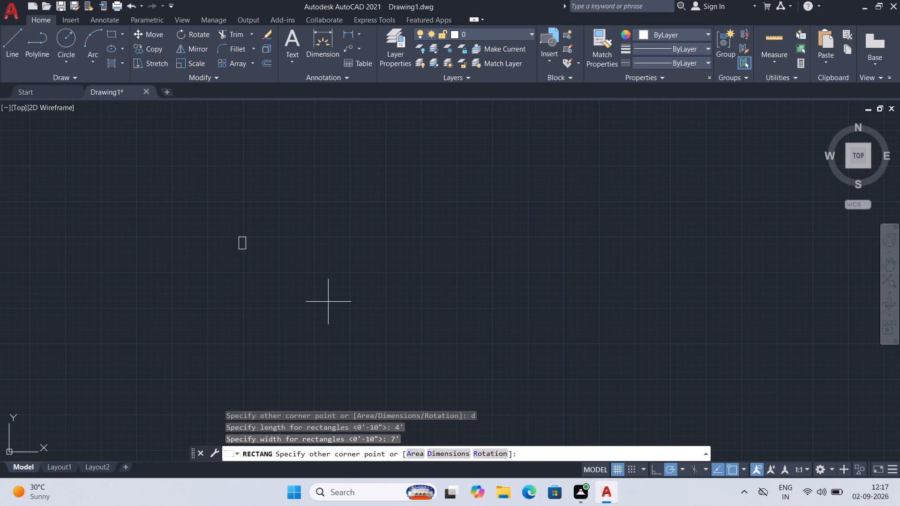
{"action": "left_click", "coordinate": [291, 278]}
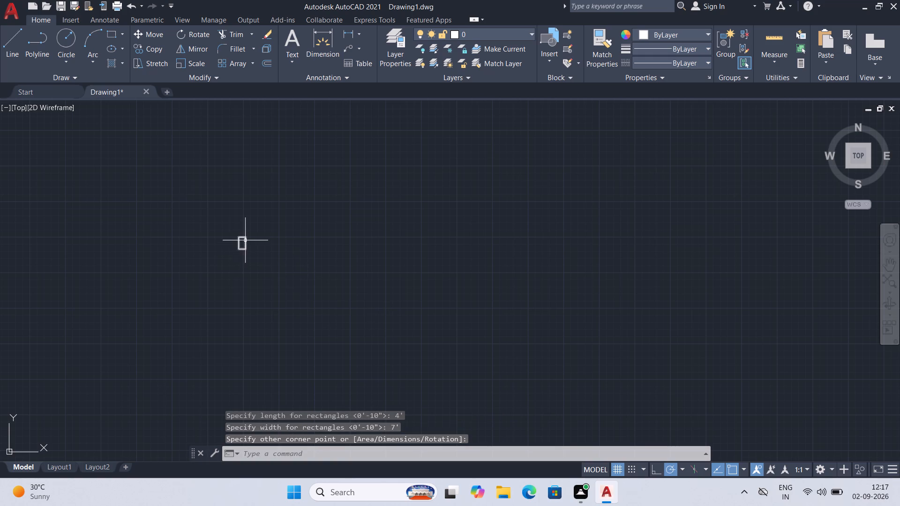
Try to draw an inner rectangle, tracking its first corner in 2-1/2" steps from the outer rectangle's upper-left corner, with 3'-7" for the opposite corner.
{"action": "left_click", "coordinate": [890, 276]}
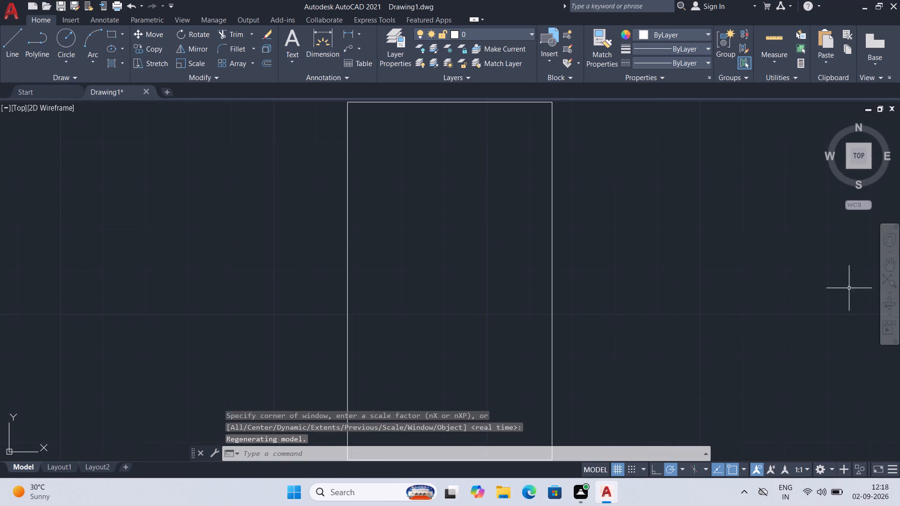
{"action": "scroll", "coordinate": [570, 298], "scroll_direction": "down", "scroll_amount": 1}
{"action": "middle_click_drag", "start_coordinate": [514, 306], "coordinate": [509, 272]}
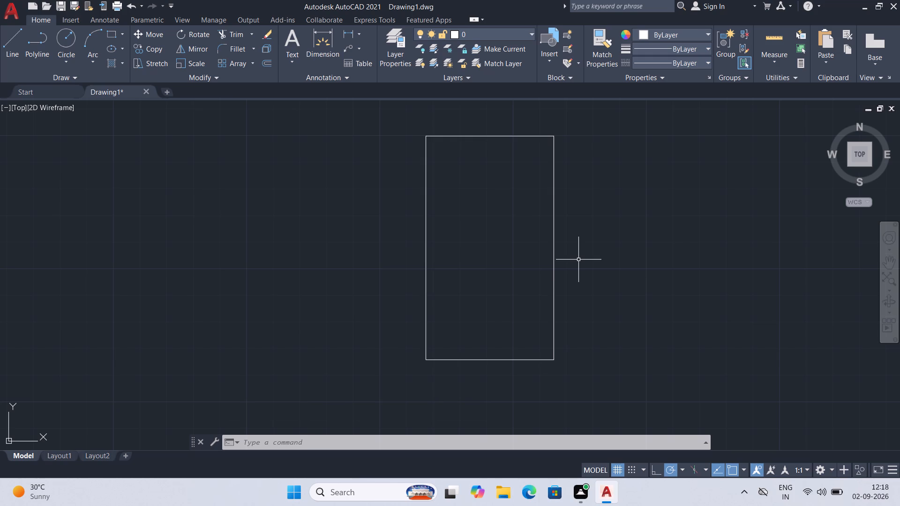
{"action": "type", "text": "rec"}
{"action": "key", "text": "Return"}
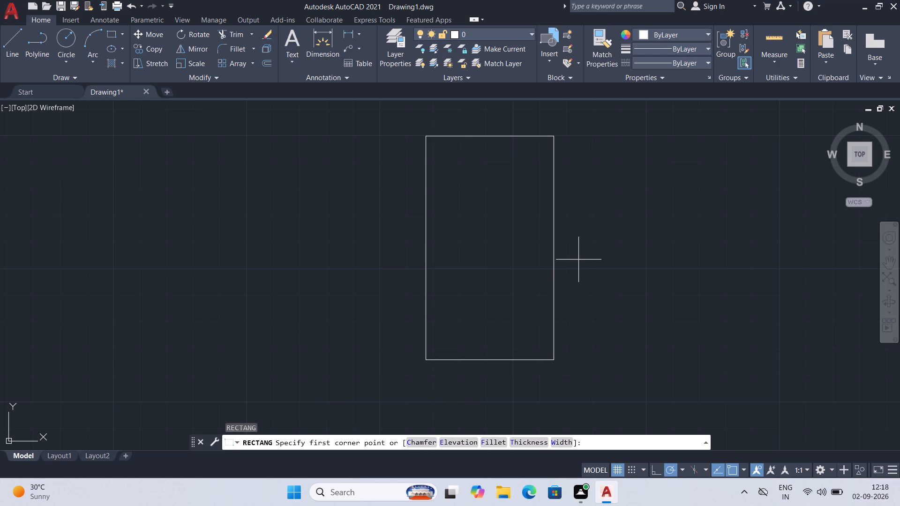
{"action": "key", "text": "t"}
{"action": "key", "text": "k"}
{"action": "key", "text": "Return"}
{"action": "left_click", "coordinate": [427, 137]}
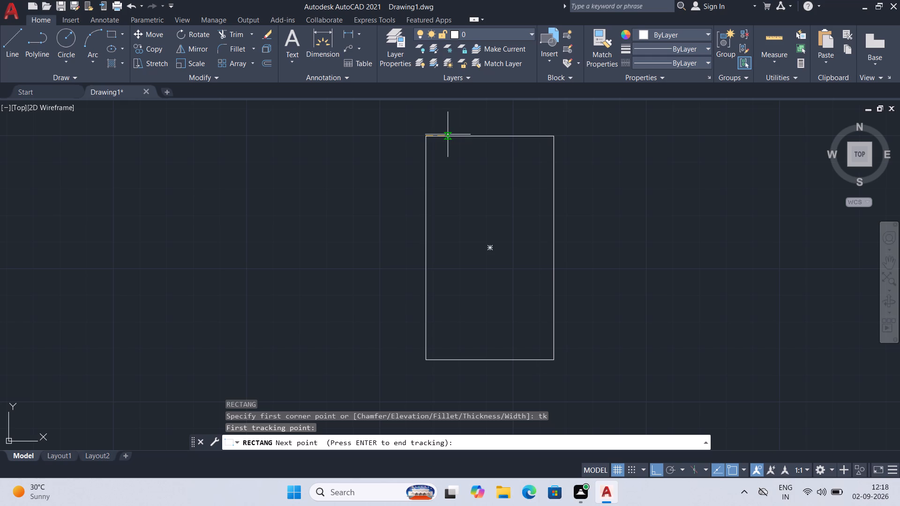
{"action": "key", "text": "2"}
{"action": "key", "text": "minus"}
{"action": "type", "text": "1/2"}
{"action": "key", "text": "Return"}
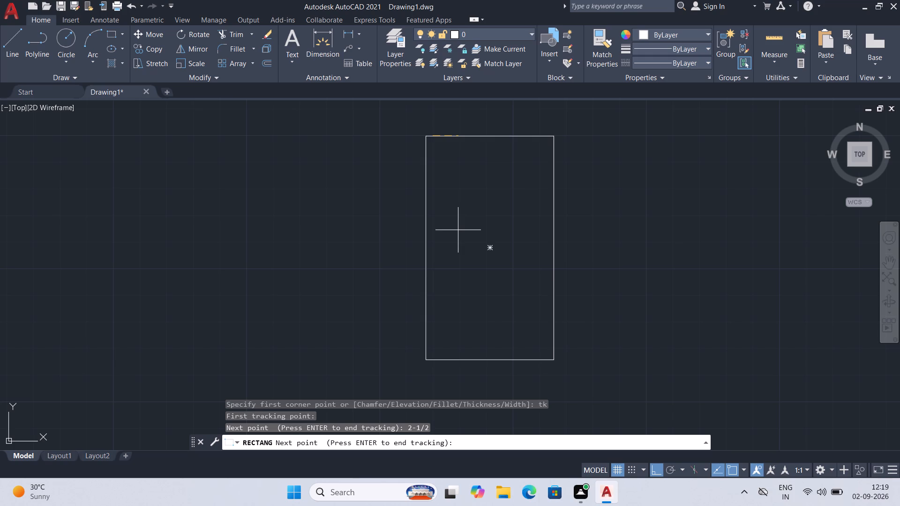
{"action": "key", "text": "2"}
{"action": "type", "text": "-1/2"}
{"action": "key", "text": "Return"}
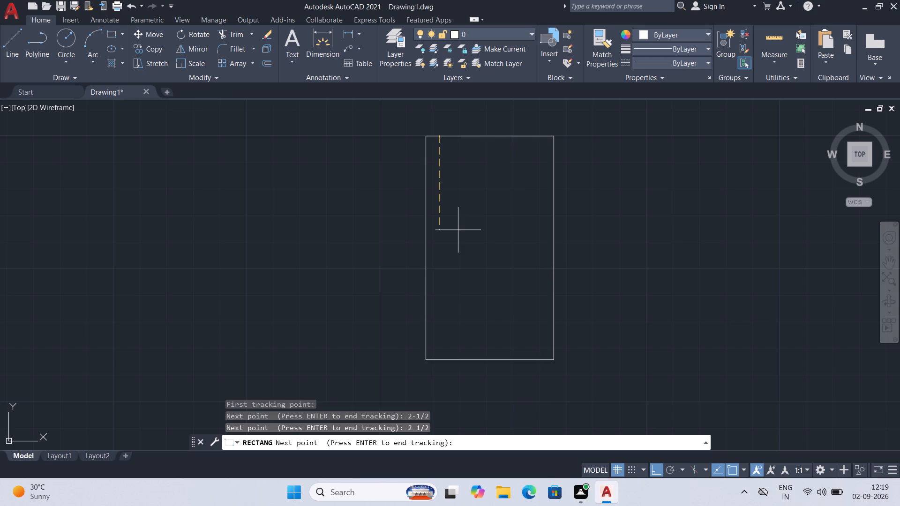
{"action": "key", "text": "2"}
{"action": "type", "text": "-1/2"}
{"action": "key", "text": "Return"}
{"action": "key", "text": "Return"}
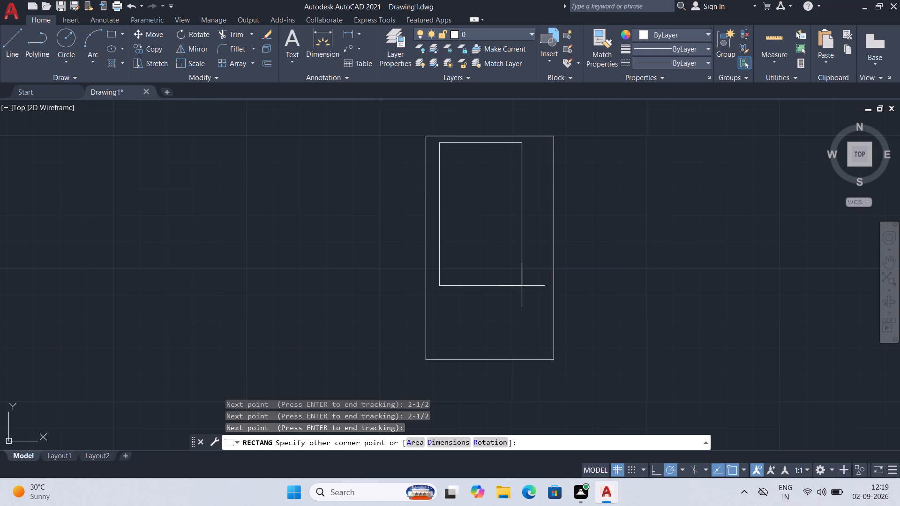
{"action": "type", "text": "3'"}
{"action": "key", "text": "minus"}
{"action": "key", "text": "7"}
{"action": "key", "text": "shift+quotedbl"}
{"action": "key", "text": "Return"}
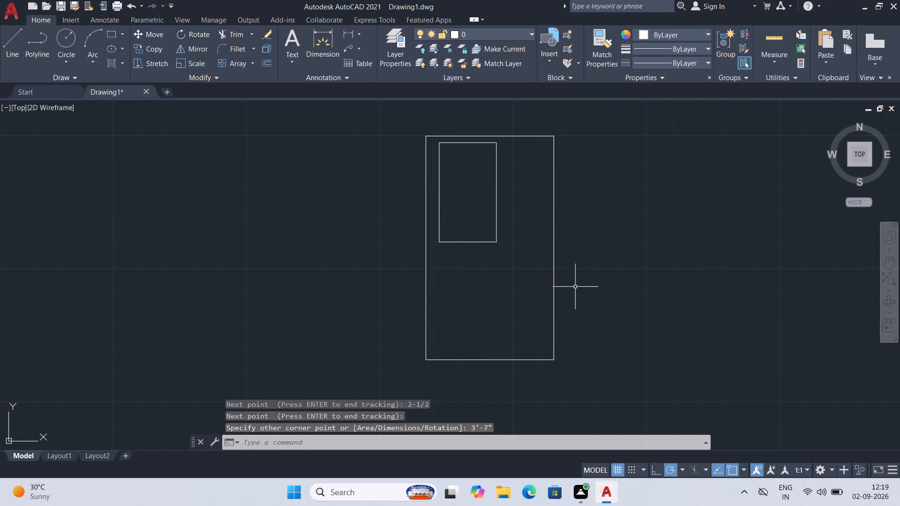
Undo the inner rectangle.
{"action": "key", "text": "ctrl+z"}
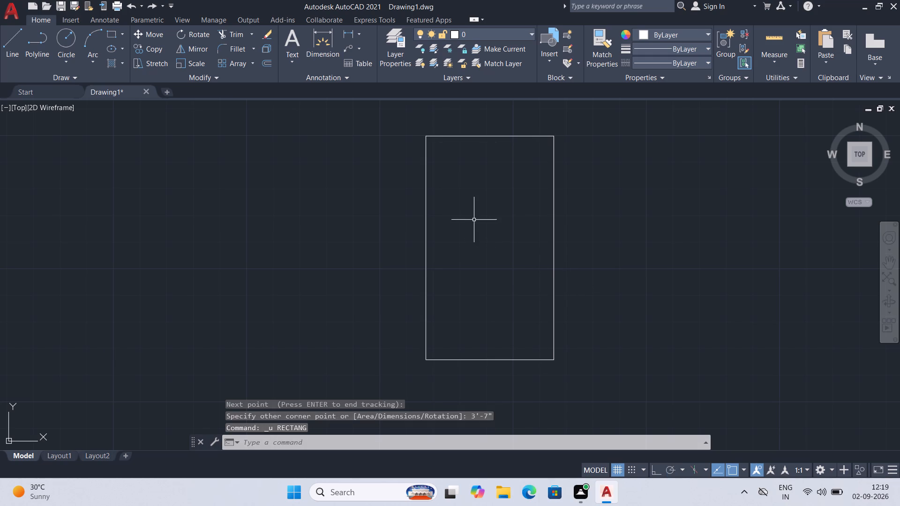
Start an inner rectangle with its first corner tracked 2-1/2" across and 2-1/2" down from the outer rectangle's upper-left corner.
{"action": "type", "text": "rec"}
{"action": "key", "text": "Return"}
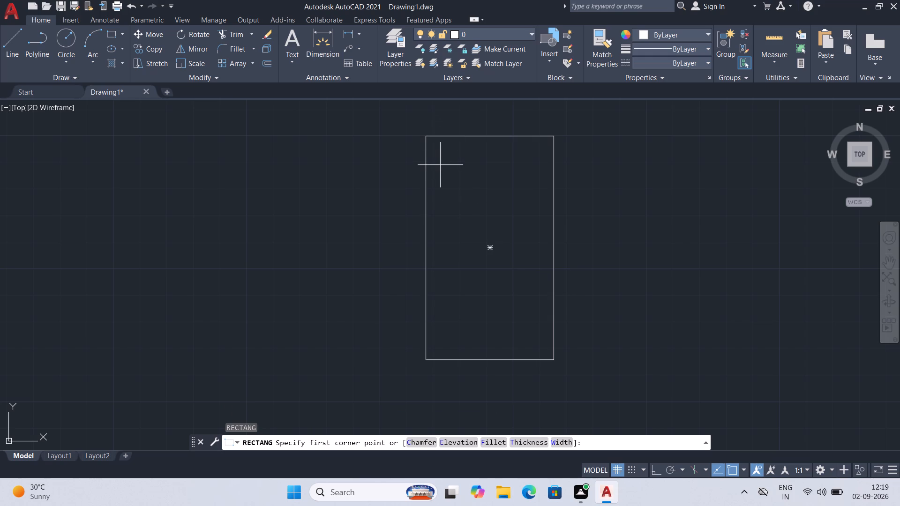
{"action": "type", "text": "tk"}
{"action": "key", "text": "Return"}
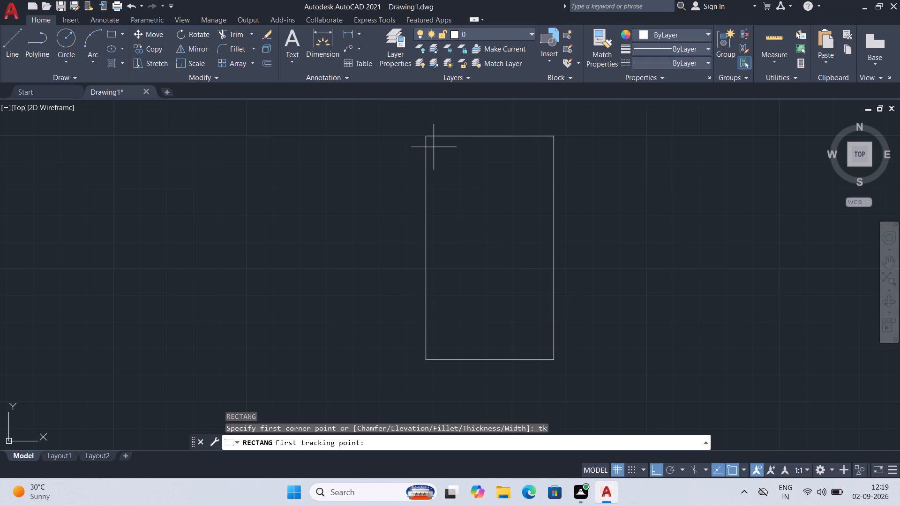
{"action": "left_click", "coordinate": [426, 138]}
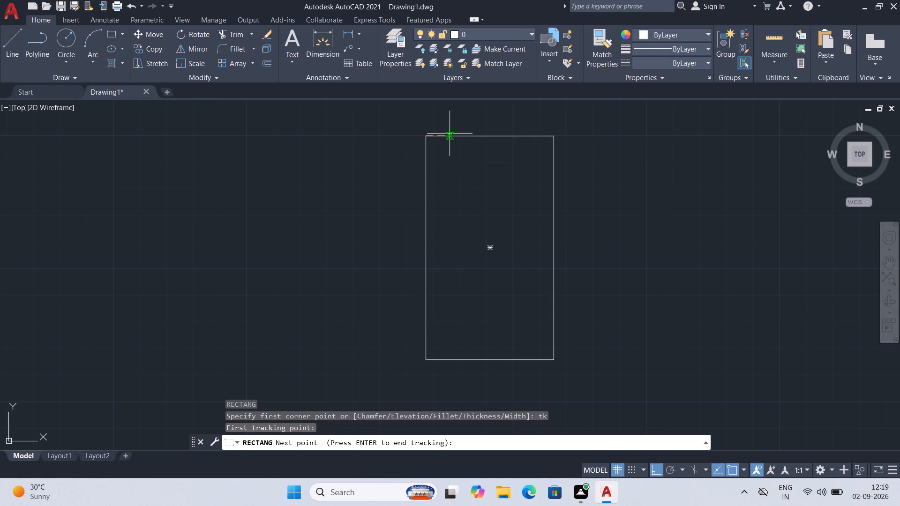
{"action": "key", "text": "2"}
{"action": "type", "text": "-1/2"}
{"action": "key", "text": "Return"}
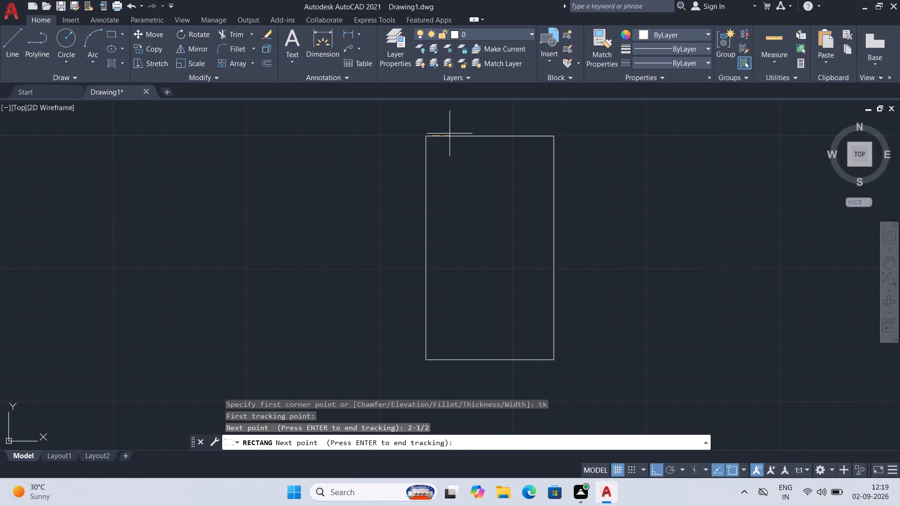
{"action": "type", "text": "2-1/2"}
{"action": "key", "text": "Return"}
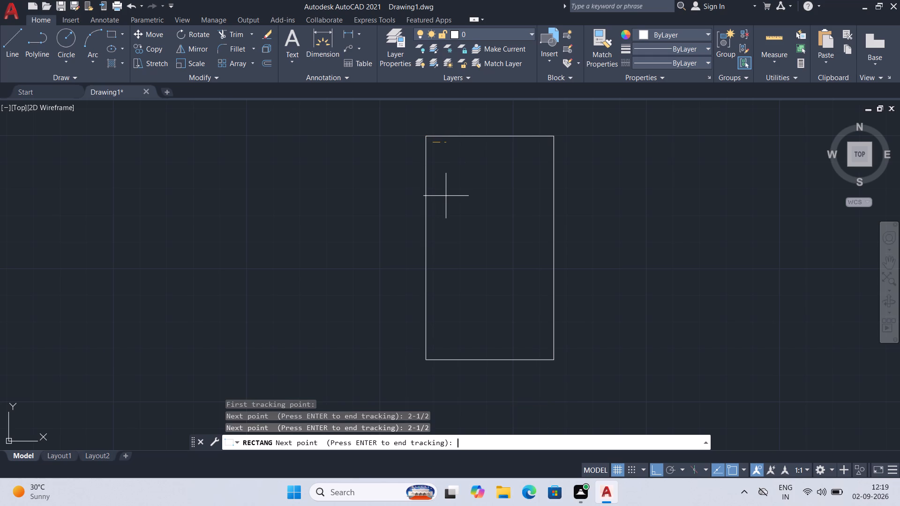
{"action": "key", "text": "Return"}
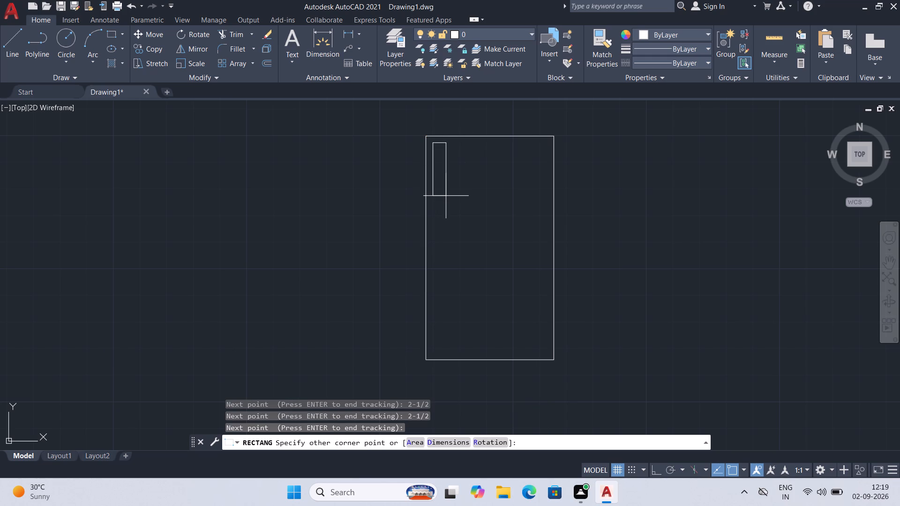
Size the inner rectangle by dimensions, giving it a length of 3'-7".
{"action": "key", "text": "d"}
{"action": "key", "text": "Return"}
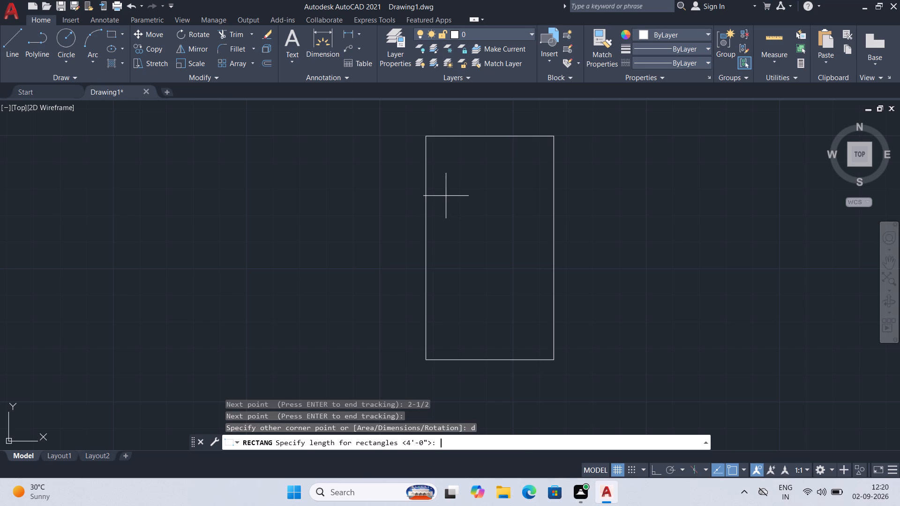
{"action": "key", "text": "3"}
{"action": "key", "text": "apostrophe"}
{"action": "type", "text": "-7"}
{"action": "key", "text": "Return"}
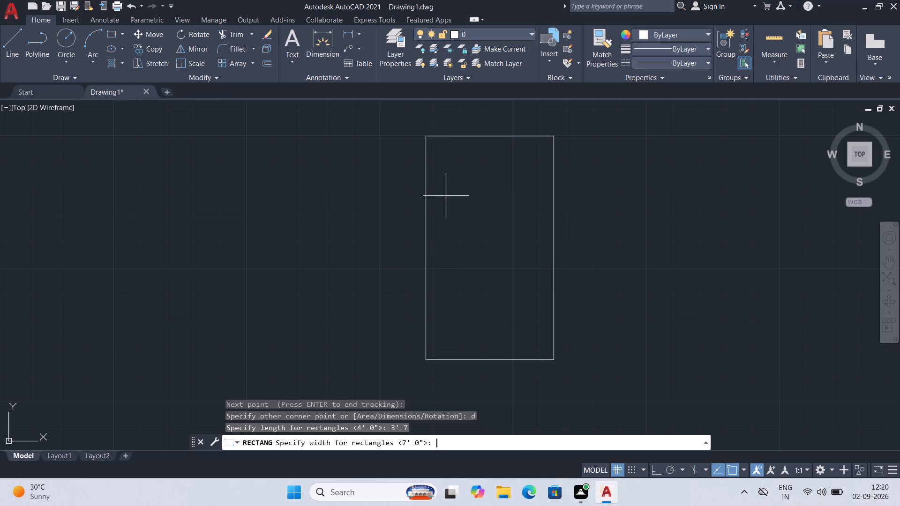
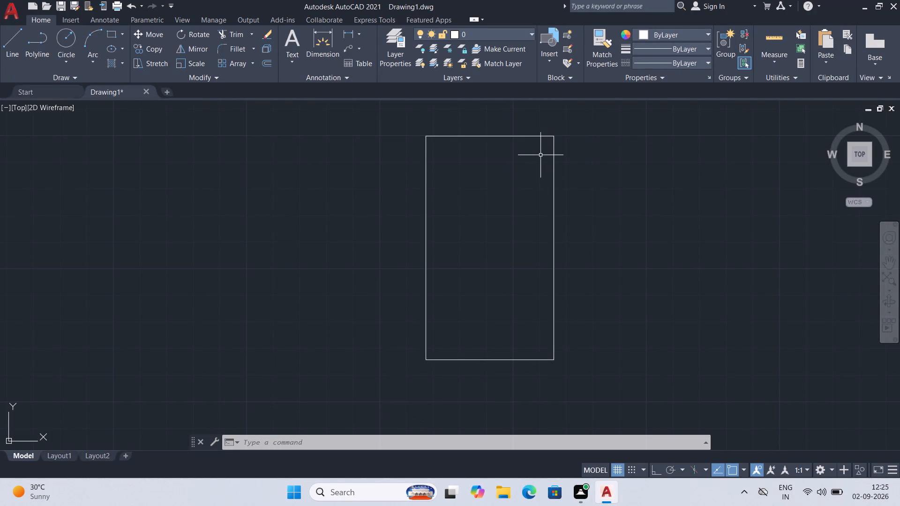
Offset the outer door rectangle inward by 2.5" to form the inner frame rectangle.
{"action": "key", "text": "o"}
{"action": "key", "text": "Return"}
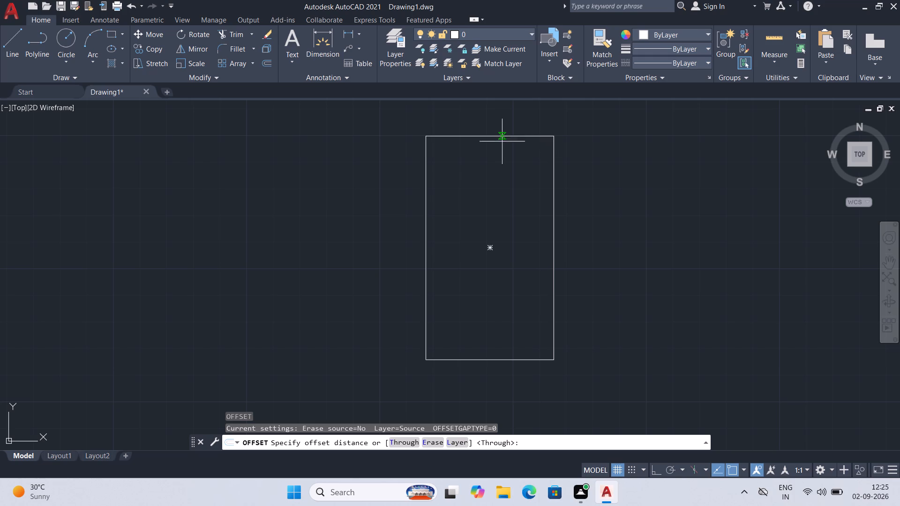
{"action": "left_click", "coordinate": [490, 136]}
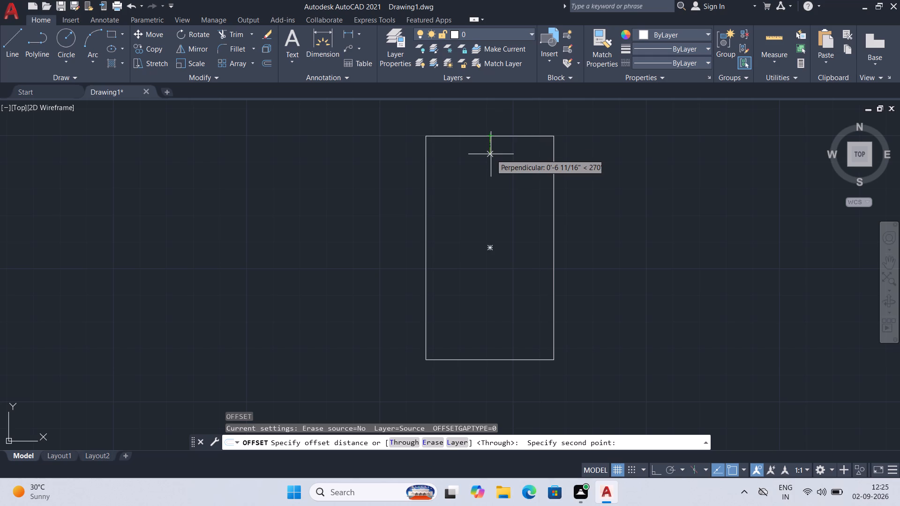
{"action": "type", "text": "2-2"}
{"action": "key", "text": "BackSpace"}
{"action": "type", "text": "1/"}
{"action": "key", "text": "BackSpace"}
{"action": "key", "text": "BackSpace"}
{"action": "key", "text": "BackSpace"}
{"action": "type", "text": ".5"}
{"action": "key", "text": "Return"}
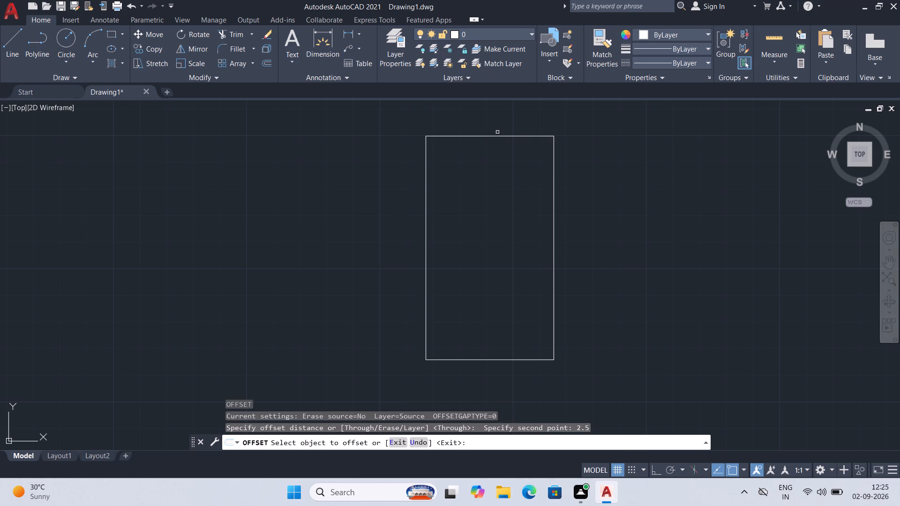
{"action": "left_click", "coordinate": [495, 136]}
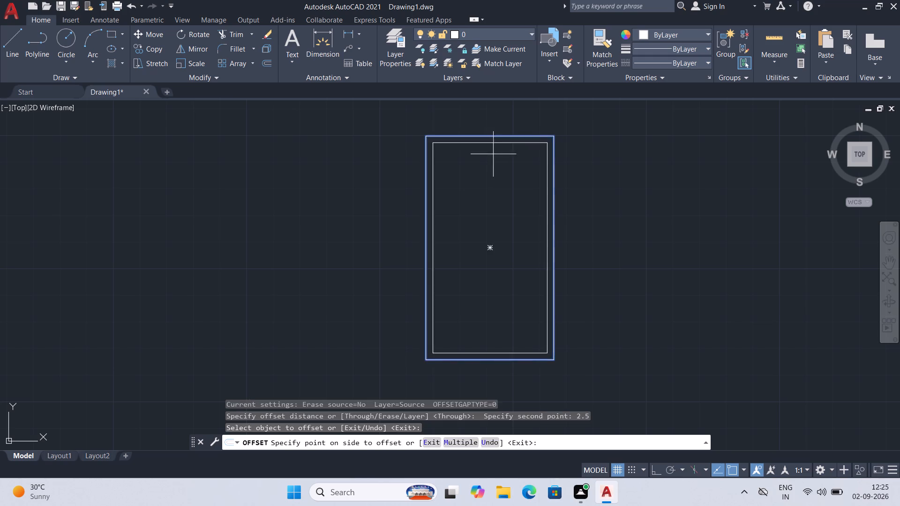
{"action": "left_click", "coordinate": [491, 163]}
Save the drawing as "Double panel door" in the Auto CAD Practice Exercises folder inside AUTOCAD.2021.
{"action": "key", "text": "ctrl+s"}
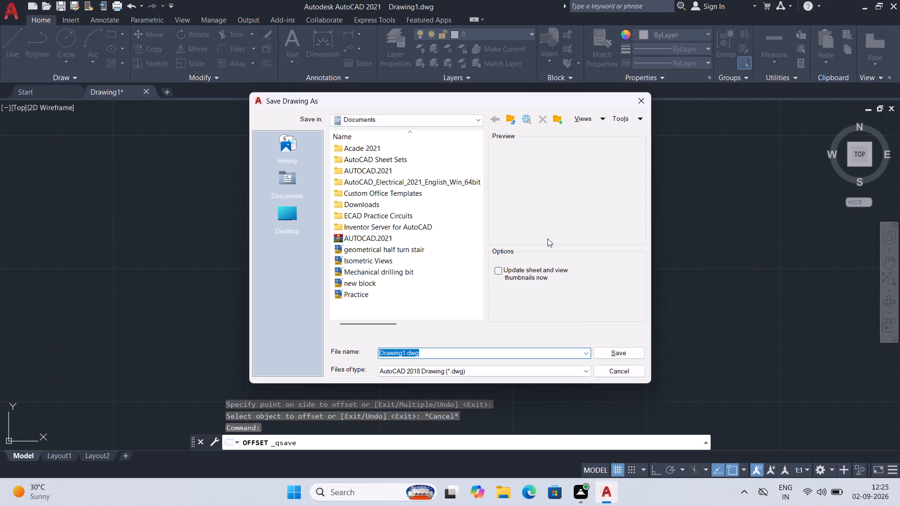
{"action": "type", "text": "Double panel door"}
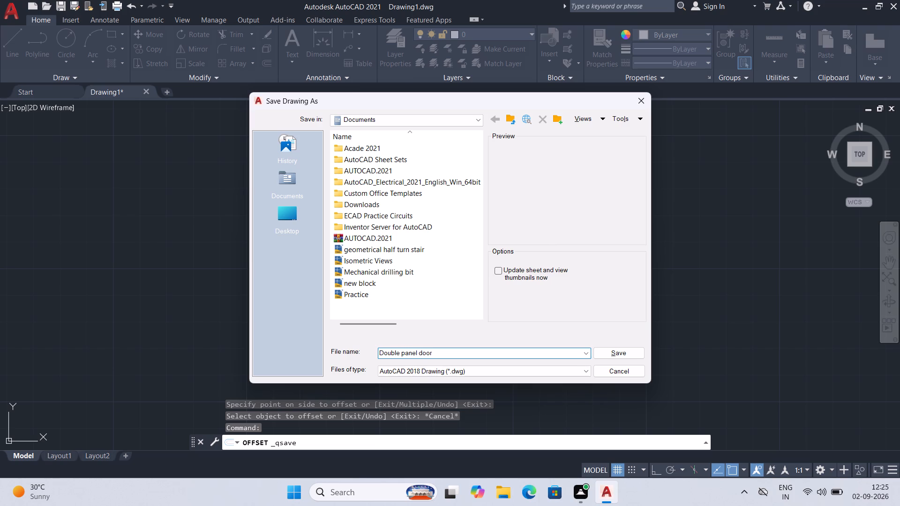
{"action": "double_click", "coordinate": [382, 170]}
{"action": "double_click", "coordinate": [384, 151]}
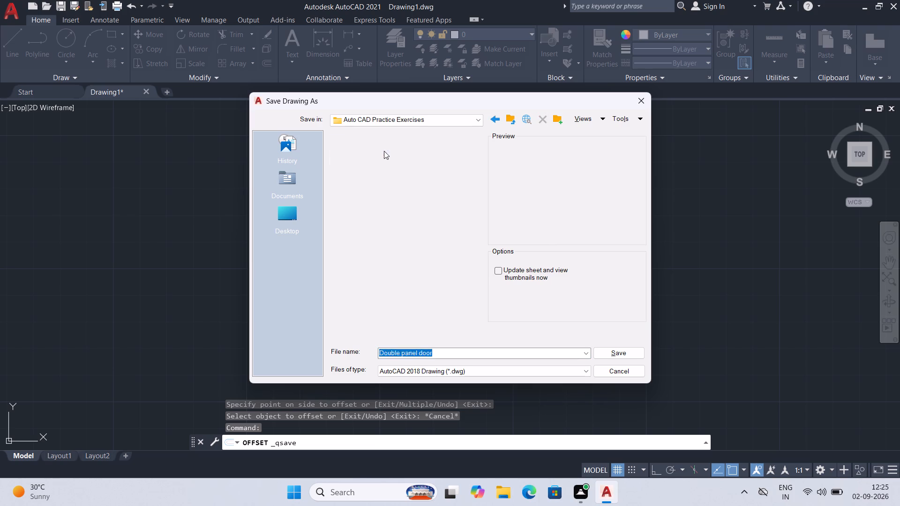
{"action": "left_click", "coordinate": [606, 354]}
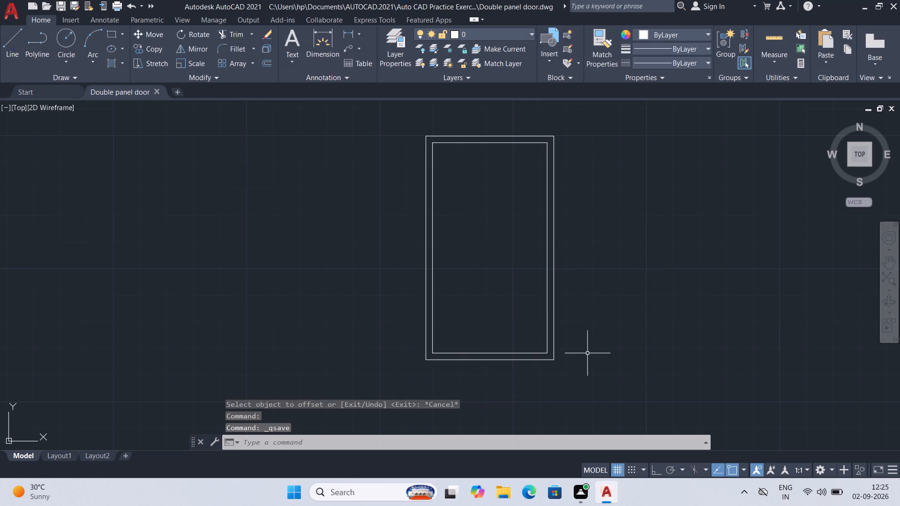
{"action": "key", "text": "ctrl+s"}
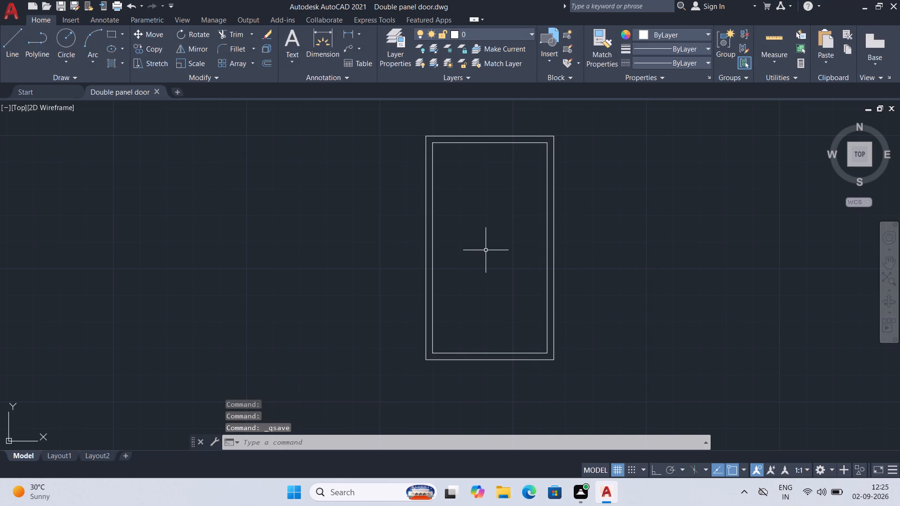
Start a panel rectangle with its first corner tracked 4" across and 4" down from the inner rectangle's upper-left corner.
{"action": "scroll", "coordinate": [486, 250], "scroll_direction": "up", "scroll_amount": 1}
{"action": "middle_click_drag", "start_coordinate": [487, 252], "coordinate": [501, 358]}
{"action": "scroll", "coordinate": [517, 313], "scroll_direction": "down", "scroll_amount": 1}
{"action": "middle_click_drag", "start_coordinate": [517, 301], "coordinate": [502, 303]}
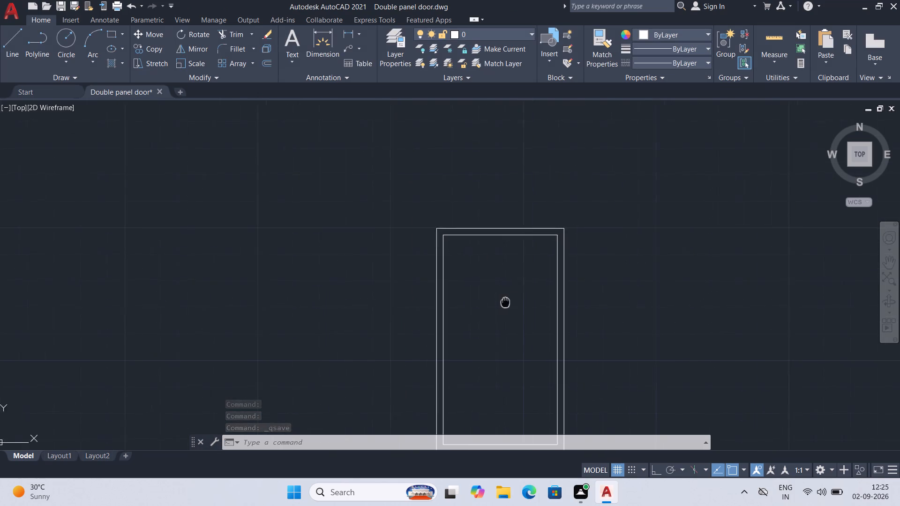
{"action": "middle_click_drag", "start_coordinate": [502, 303], "coordinate": [487, 305]}
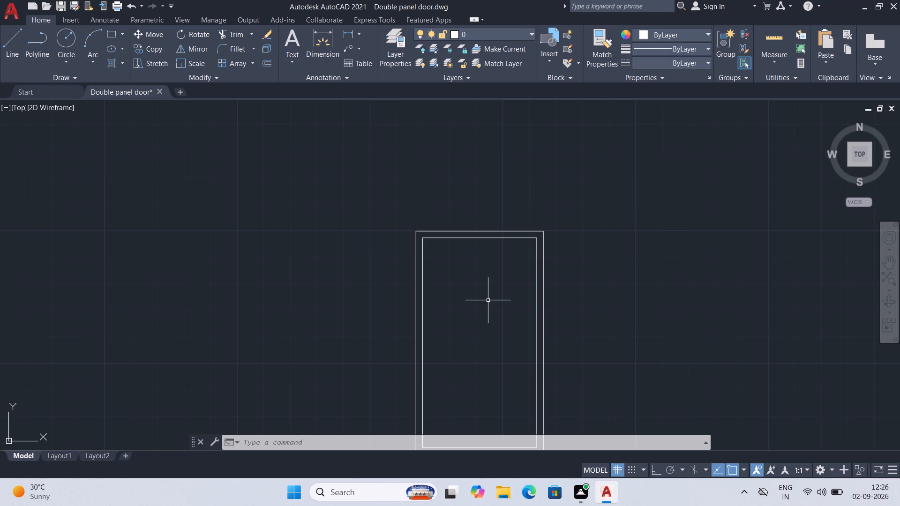
{"action": "type", "text": "re"}
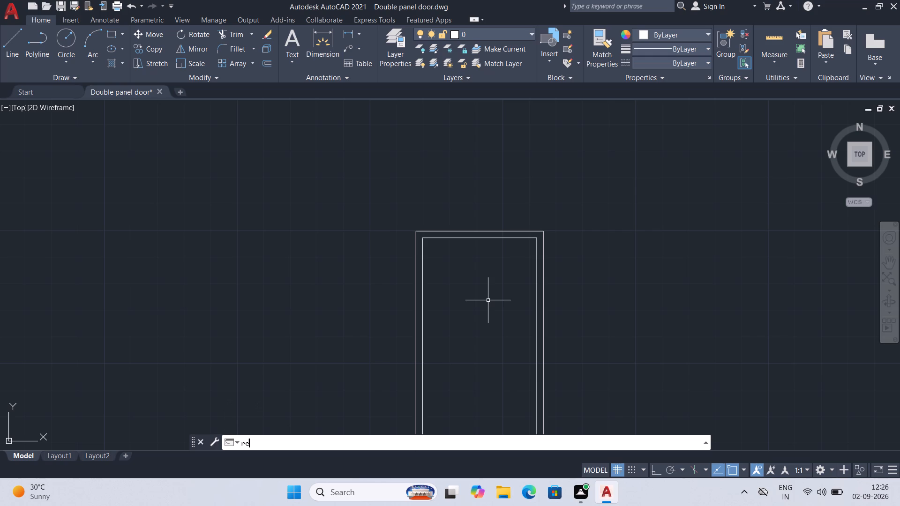
{"action": "key", "text": "c"}
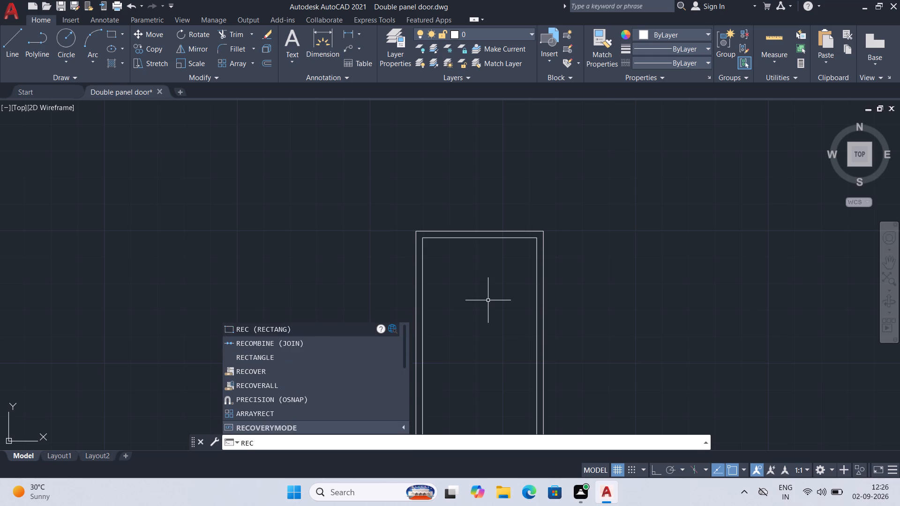
{"action": "key", "text": "Return"}
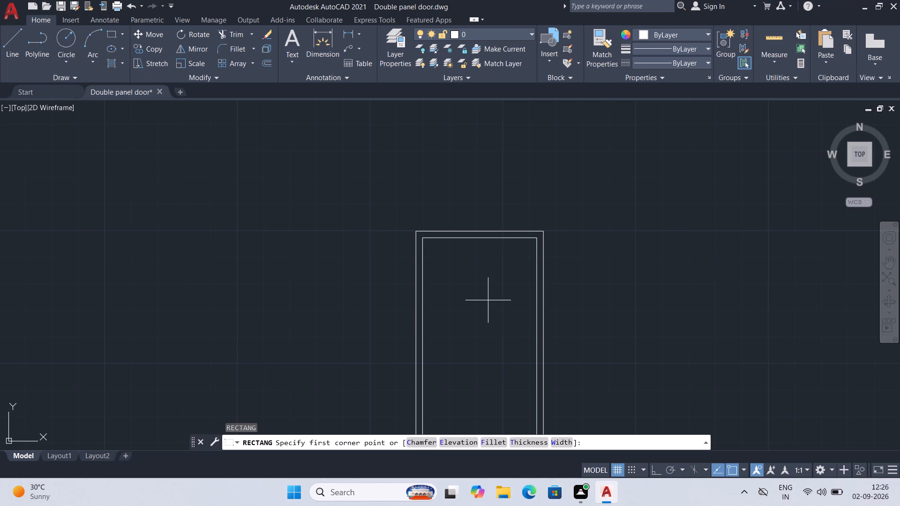
{"action": "type", "text": "tk"}
{"action": "key", "text": "Return"}
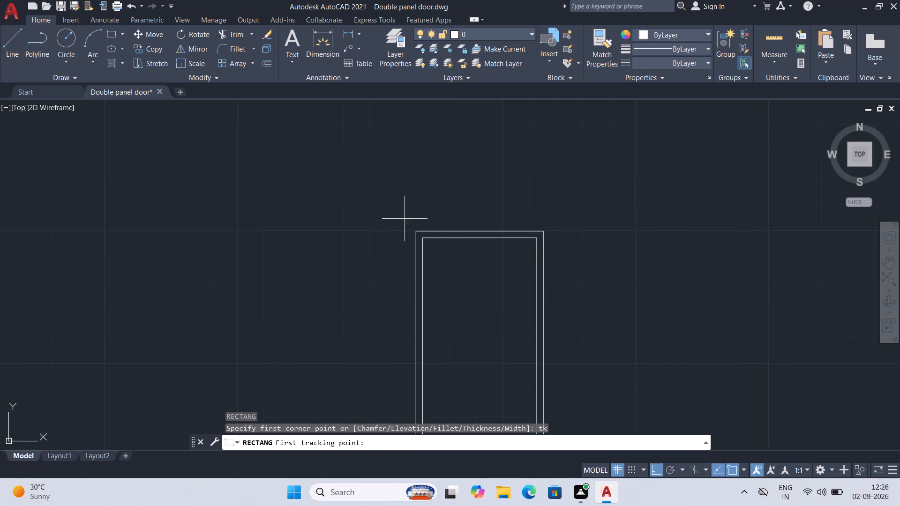
{"action": "scroll", "coordinate": [433, 240], "scroll_direction": "up", "scroll_amount": 1}
{"action": "left_click", "coordinate": [415, 239]}
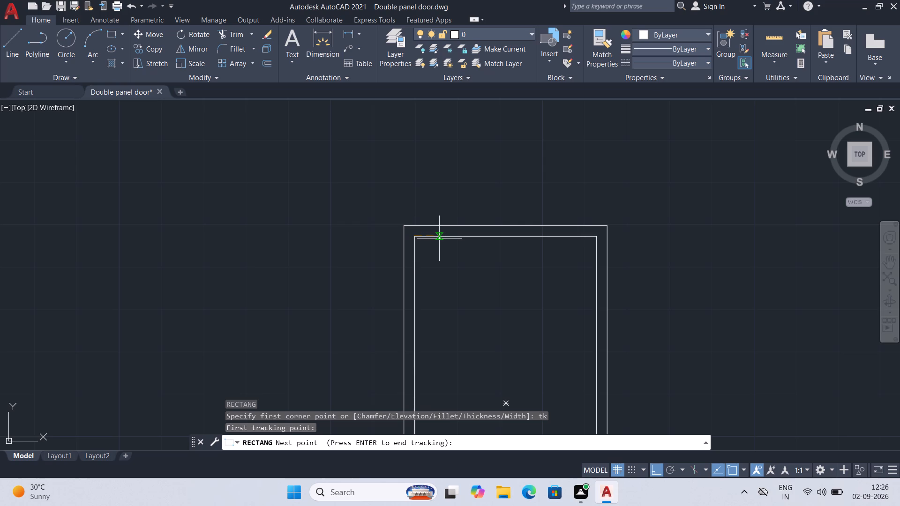
{"action": "key", "text": "4"}
{"action": "key", "text": "Return"}
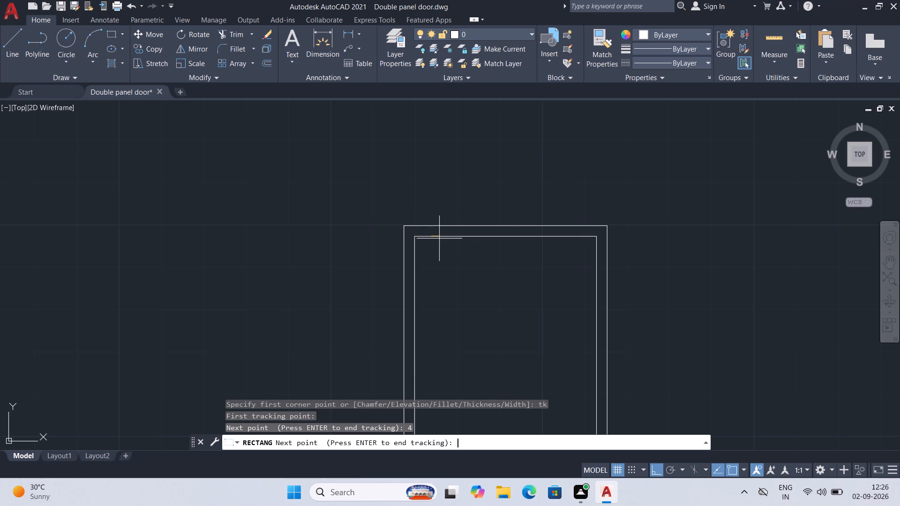
{"action": "key", "text": "4"}
{"action": "key", "text": "Return"}
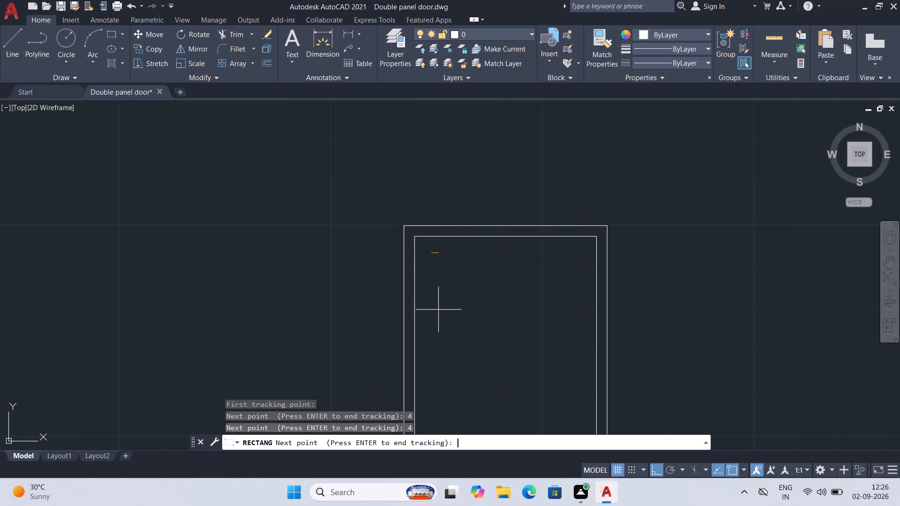
{"action": "key", "text": "Return"}
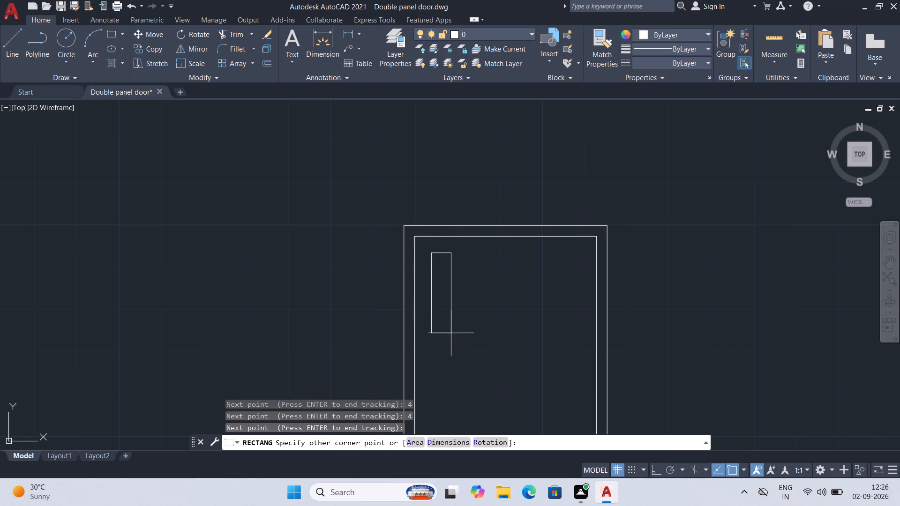
Complete the upper panel rectangle by dimensions with length 1'-1.5" and width 2'-11.5", placed down and to the right of its first corner.
{"action": "key", "text": "d"}
{"action": "key", "text": "Return"}
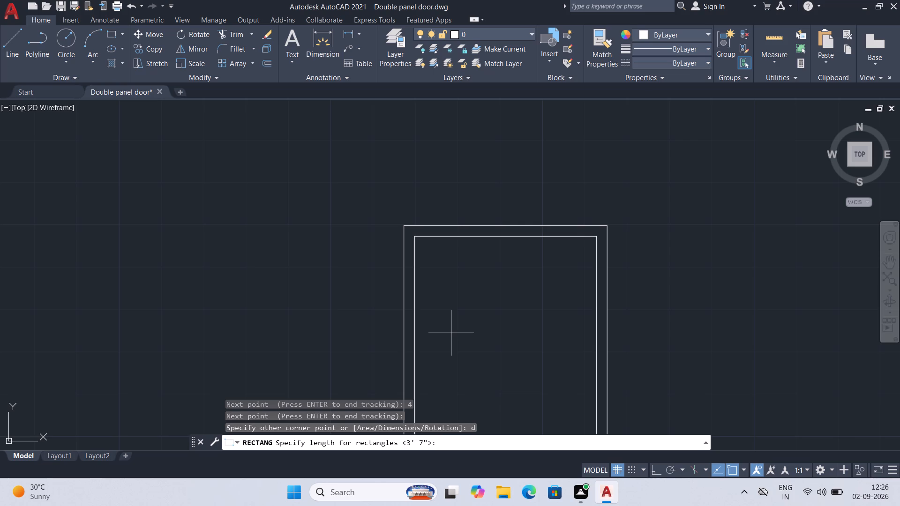
{"action": "type", "text": "1'"}
{"action": "key", "text": "minus"}
{"action": "key", "text": "1"}
{"action": "type", "text": ".5"}
{"action": "key", "text": "Return"}
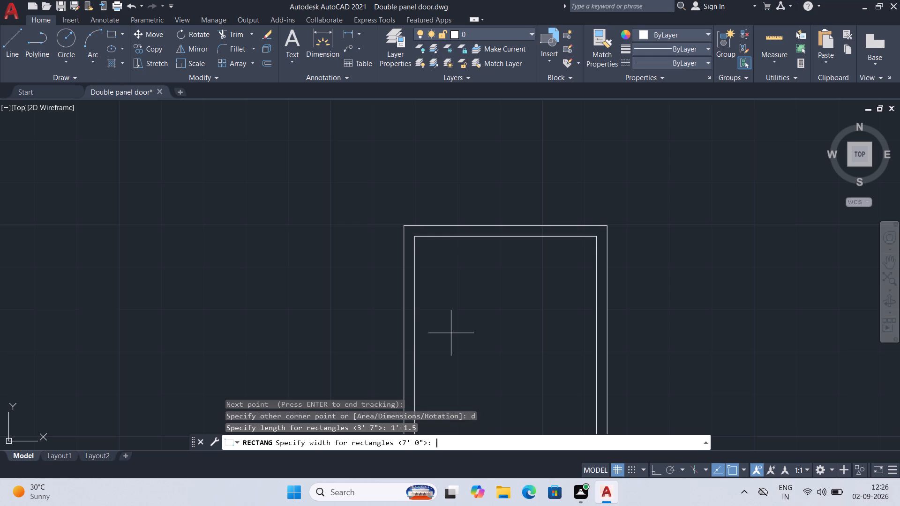
{"action": "key", "text": "2"}
{"action": "key", "text": "shift+quotedbl"}
{"action": "key", "text": "BackSpace"}
{"action": "key", "text": "apostrophe"}
{"action": "key", "text": "minus"}
{"action": "type", "text": "11"}
{"action": "type", "text": ".5"}
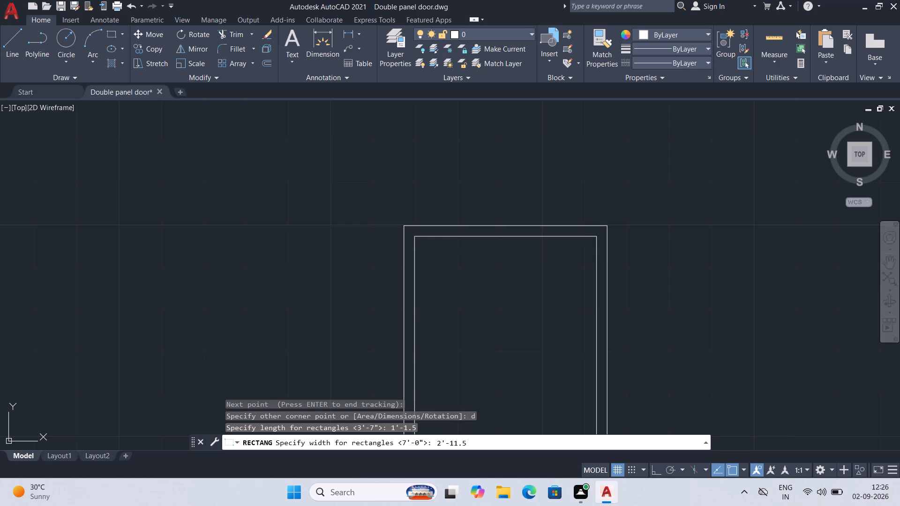
{"action": "key", "text": "Return"}
{"action": "left_click", "coordinate": [451, 333]}
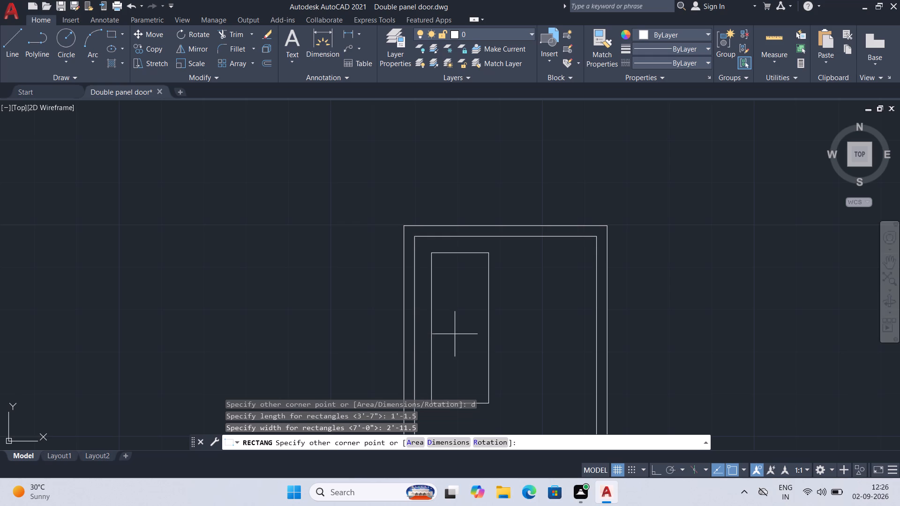
{"action": "scroll", "coordinate": [522, 335], "scroll_direction": "down", "scroll_amount": 1}
{"action": "middle_click_drag", "start_coordinate": [525, 335], "coordinate": [478, 270]}
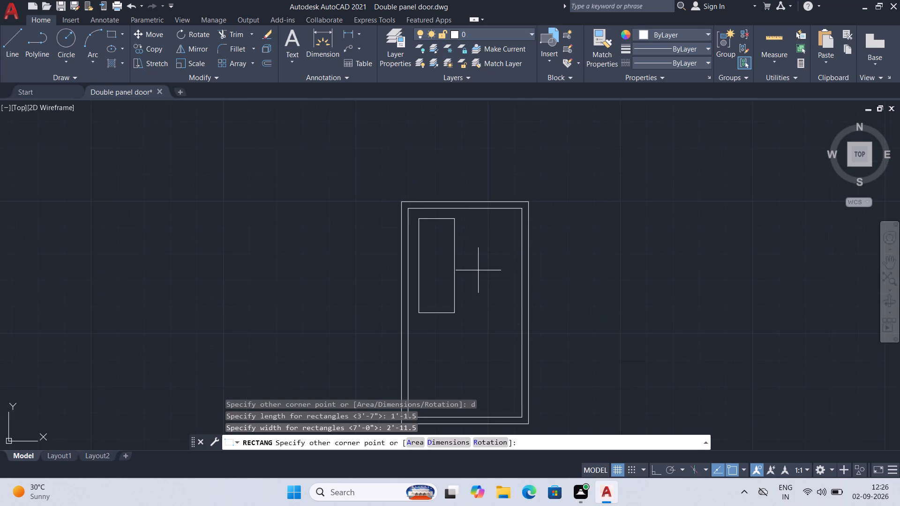
{"action": "scroll", "coordinate": [478, 270], "scroll_direction": "up", "scroll_amount": 1}
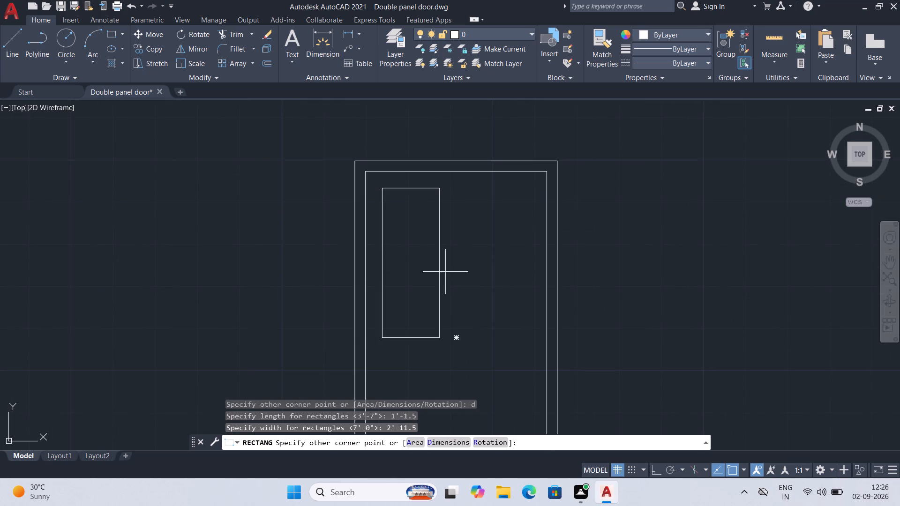
{"action": "left_click", "coordinate": [455, 268]}
Offset the upper panel rectangle inward by 0.5".
{"action": "middle_click_drag", "start_coordinate": [474, 315], "coordinate": [470, 241]}
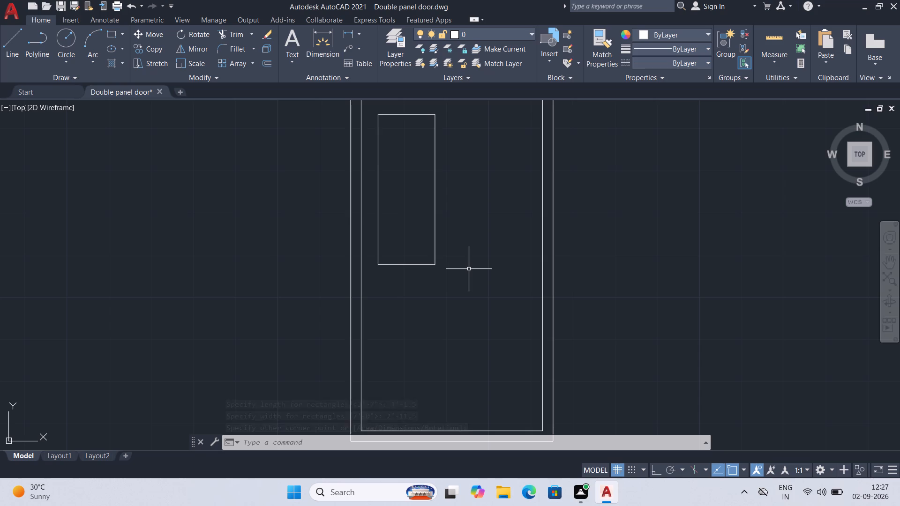
{"action": "key", "text": "o"}
{"action": "key", "text": "Return"}
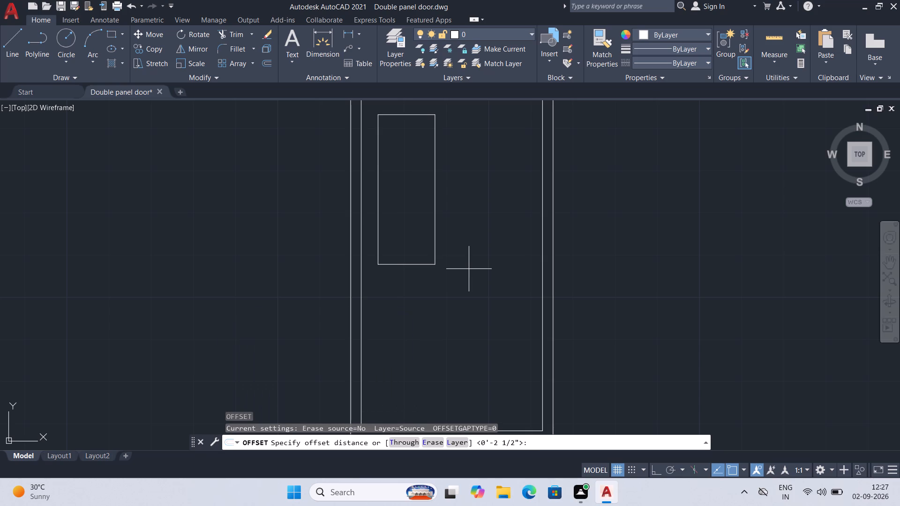
{"action": "left_click", "coordinate": [409, 117]}
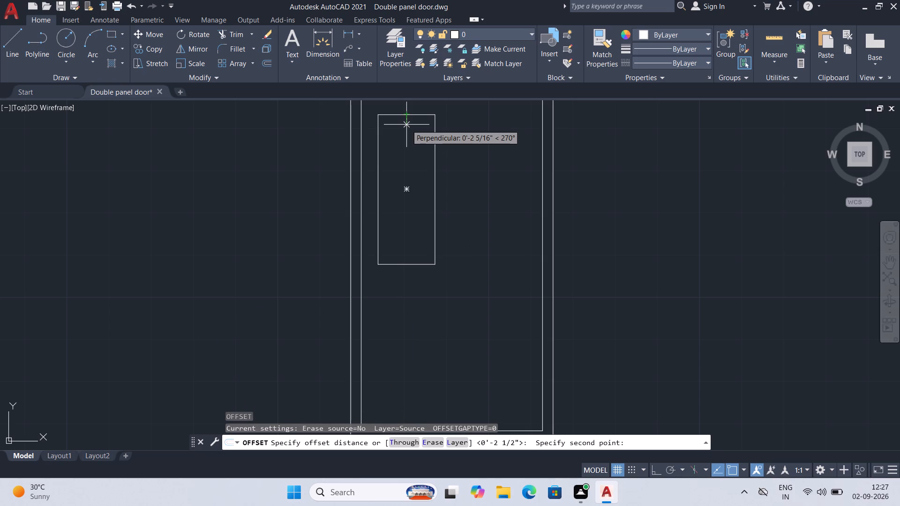
{"action": "type", "text": "0.5"}
{"action": "key", "text": "Return"}
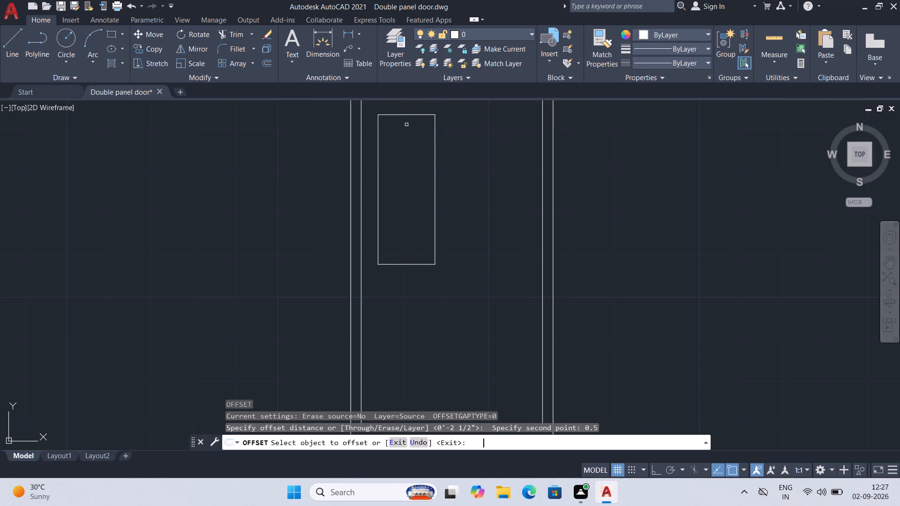
{"action": "left_click", "coordinate": [405, 114]}
{"action": "left_click", "coordinate": [405, 131]}
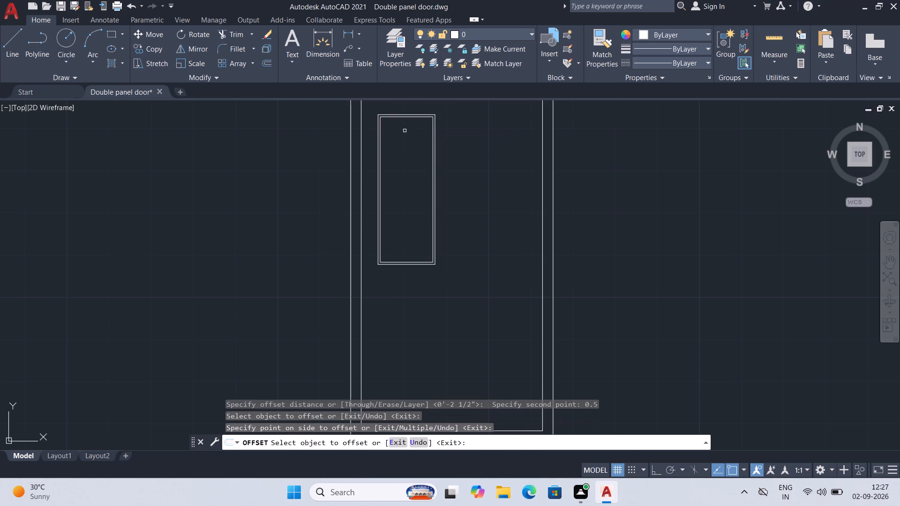
Save the drawing.
{"action": "key", "text": "ctrl+s"}
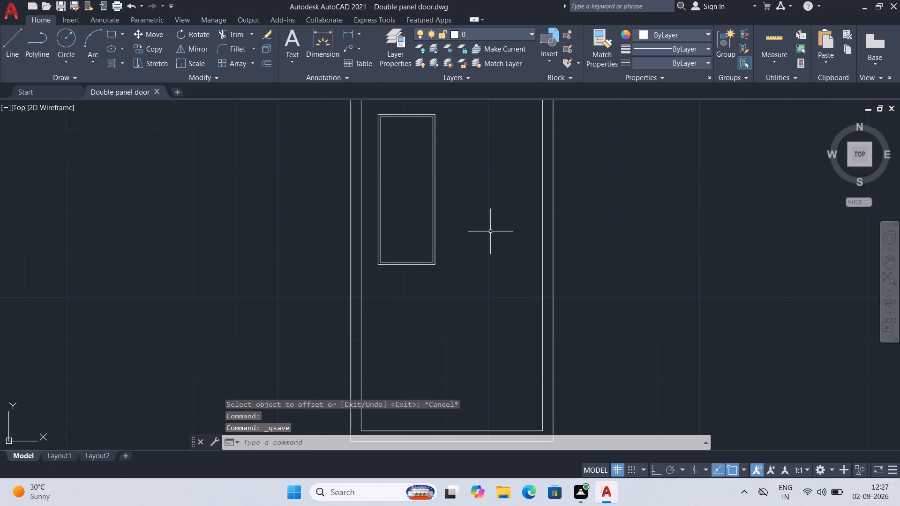
Start a lower panel rectangle with its first corner tracked 6" straight down from the upper panel's outer lower-left corner.
{"action": "type", "text": "rec"}
{"action": "key", "text": "Return"}
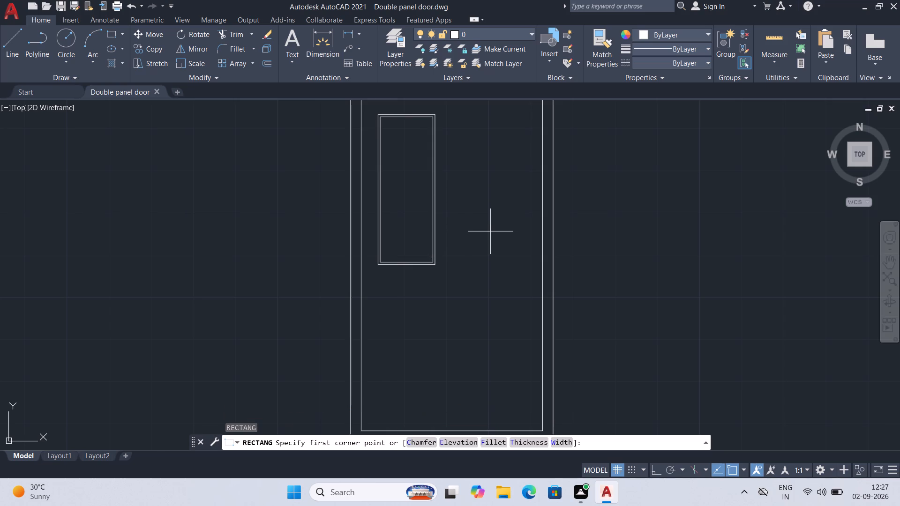
{"action": "type", "text": "tk"}
{"action": "key", "text": "Return"}
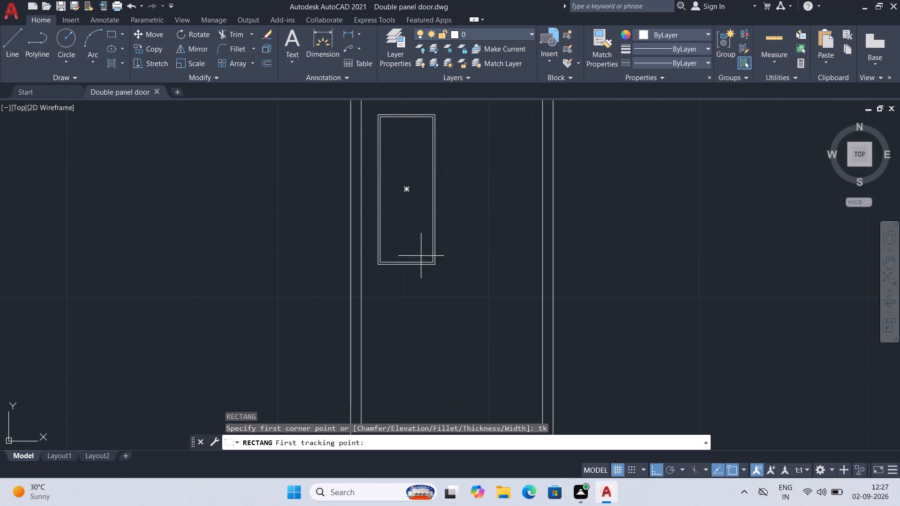
{"action": "scroll", "coordinate": [386, 274], "scroll_direction": "up", "scroll_amount": 2}
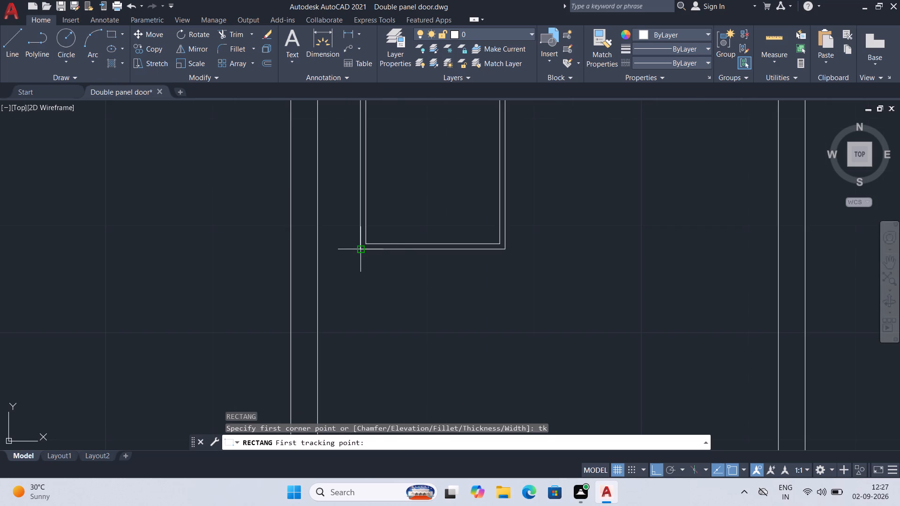
{"action": "left_click", "coordinate": [363, 251]}
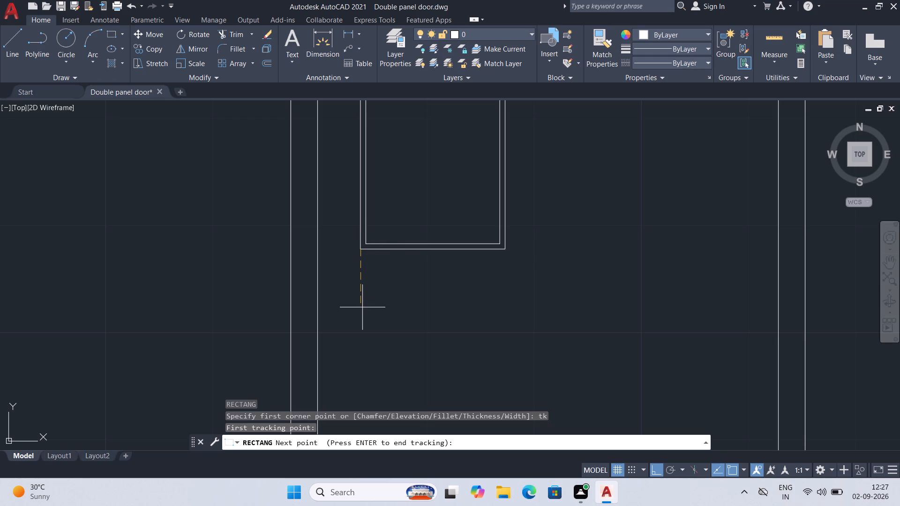
{"action": "key", "text": "6"}
{"action": "key", "text": "apostrophe"}
{"action": "key", "text": "BackSpace"}
{"action": "key", "text": "shift+quotedbl"}
{"action": "key", "text": "BackSpace"}
{"action": "key", "text": "Return"}
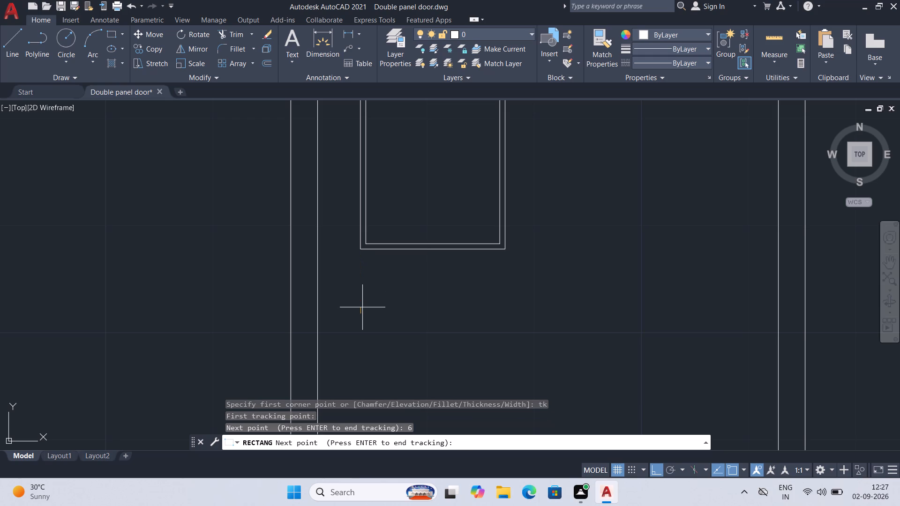
{"action": "key", "text": "Return"}
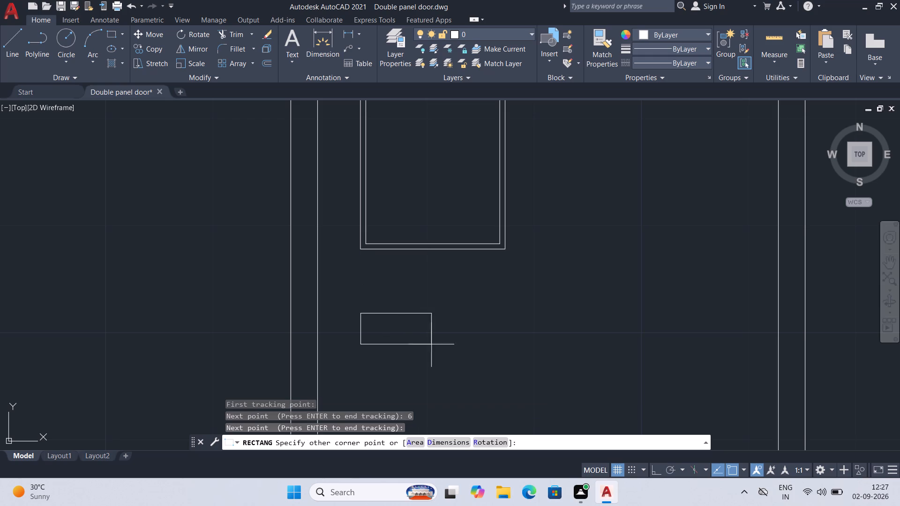
Complete the lower panel rectangle by dimensions with length 1'-1.5" and width 2'-4", extending down and right from its first corner, and save the drawing.
{"action": "key", "text": "d"}
{"action": "key", "text": "Return"}
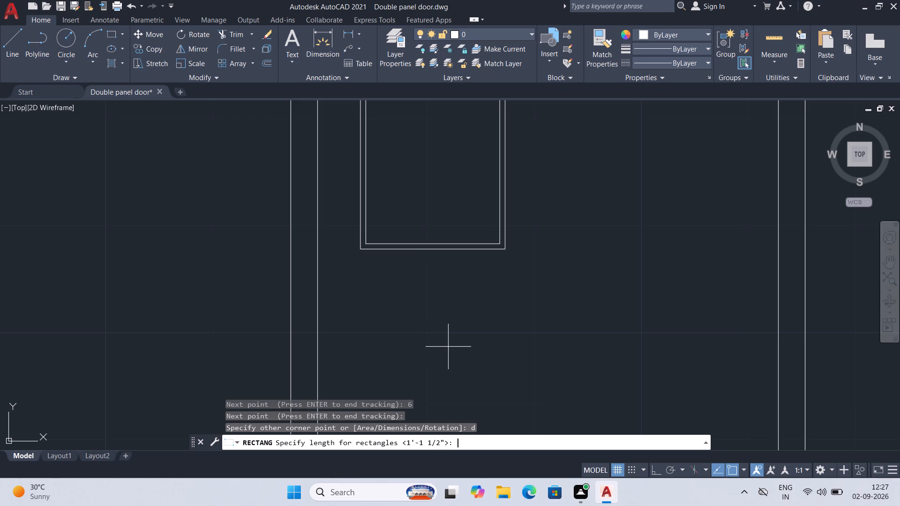
{"action": "key", "text": "1"}
{"action": "key", "text": "shift+quotedbl"}
{"action": "key", "text": "BackSpace"}
{"action": "key", "text": "apostrophe"}
{"action": "key", "text": "minus"}
{"action": "type", "text": "1."}
{"action": "key", "text": "5"}
{"action": "key", "text": "Return"}
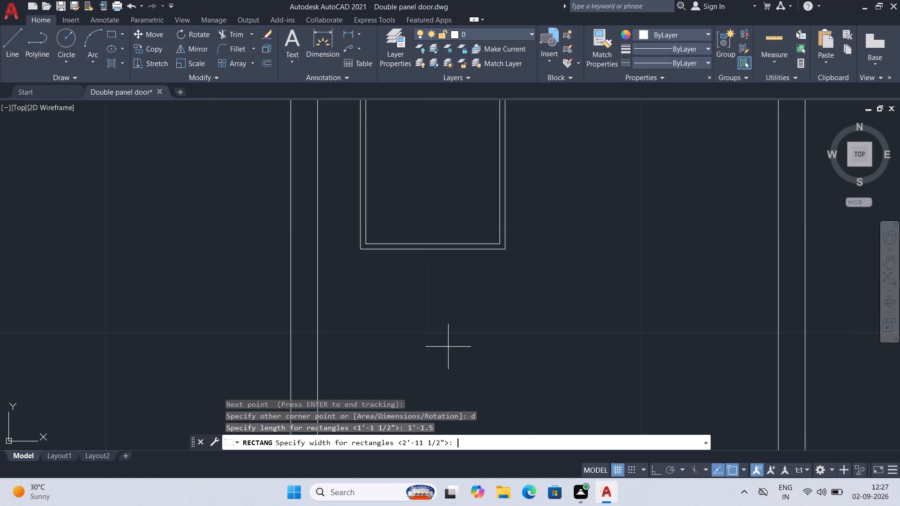
{"action": "key", "text": "2"}
{"action": "key", "text": "apostrophe"}
{"action": "type", "text": "-4"}
{"action": "key", "text": "Return"}
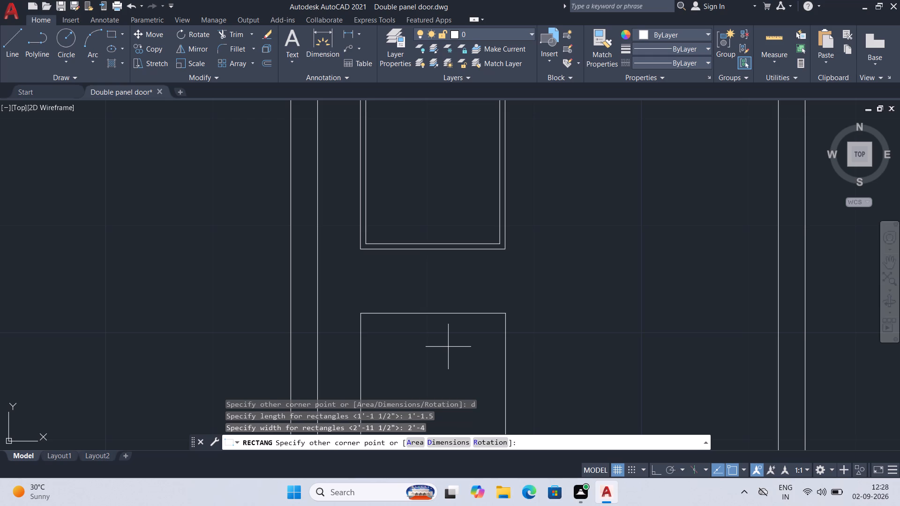
{"action": "scroll", "coordinate": [448, 347], "scroll_direction": "down", "scroll_amount": 2}
{"action": "middle_click_drag", "start_coordinate": [449, 347], "coordinate": [445, 227]}
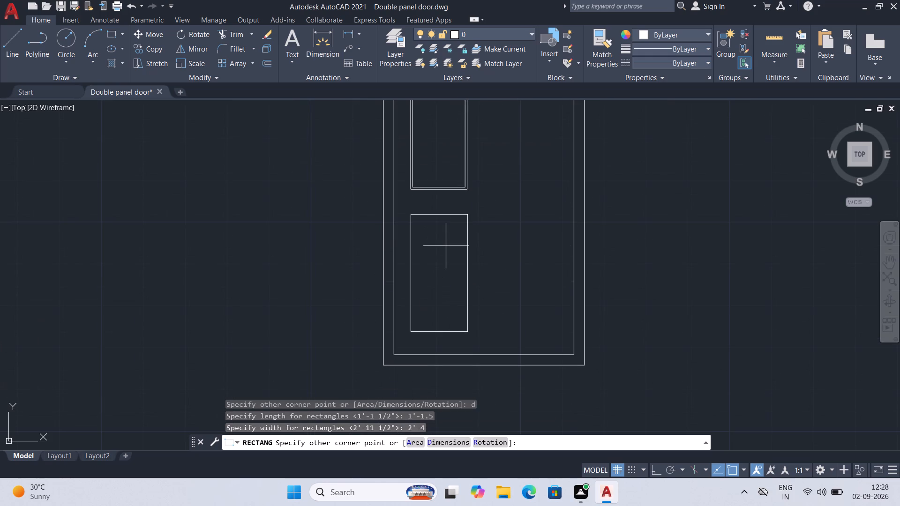
{"action": "left_click", "coordinate": [446, 246]}
{"action": "key", "text": "ctrl+s"}
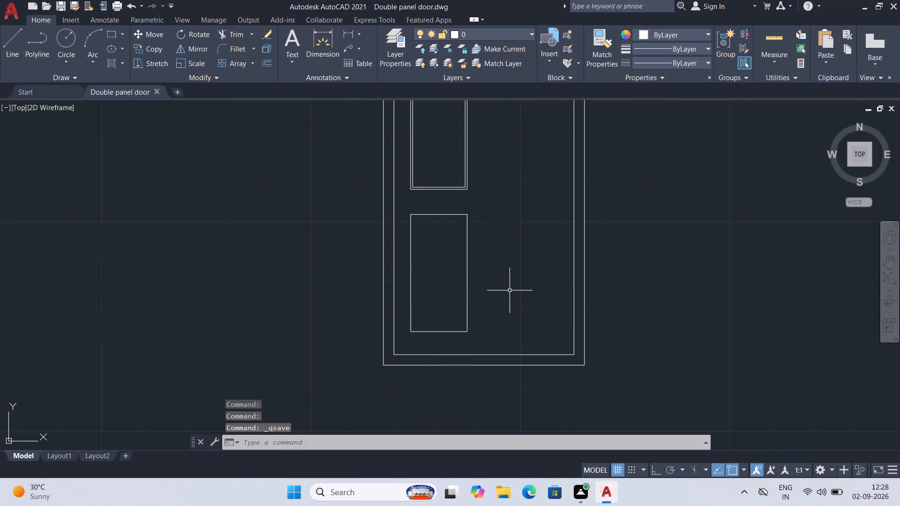
Trim away the bottom line of the inner door frame and save the drawing.
{"action": "type", "text": "tr"}
{"action": "key", "text": "Return"}
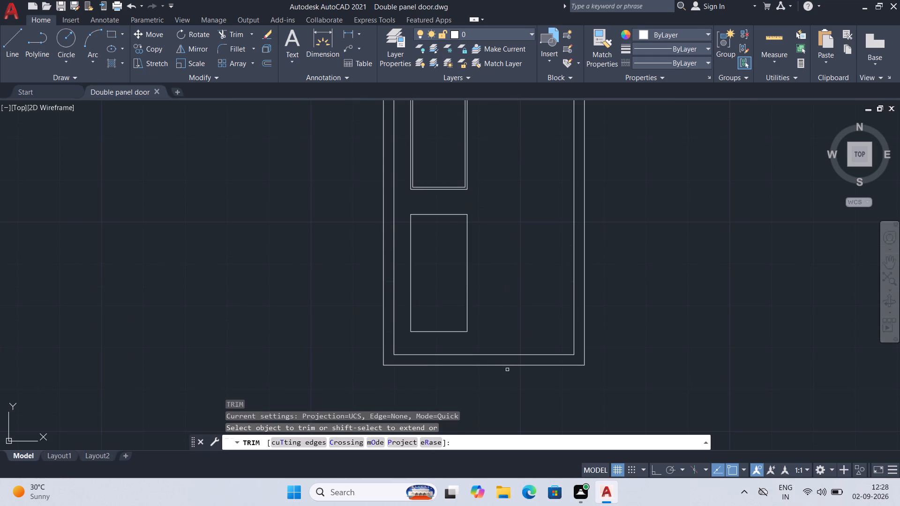
{"action": "left_click", "coordinate": [505, 353]}
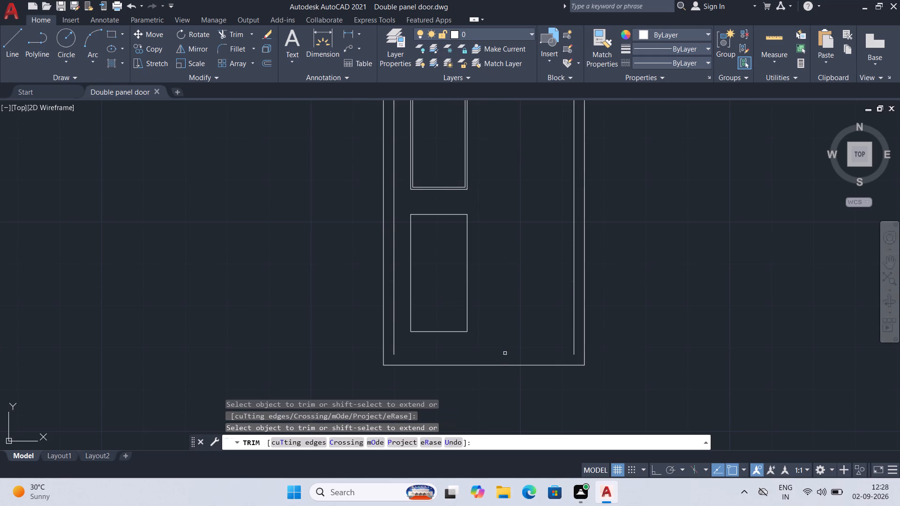
{"action": "key", "text": "ctrl+s"}
Extend both inner vertical frame lines down to the outer frame's bottom edge and save the drawing.
{"action": "type", "text": "ex"}
{"action": "key", "text": "Return"}
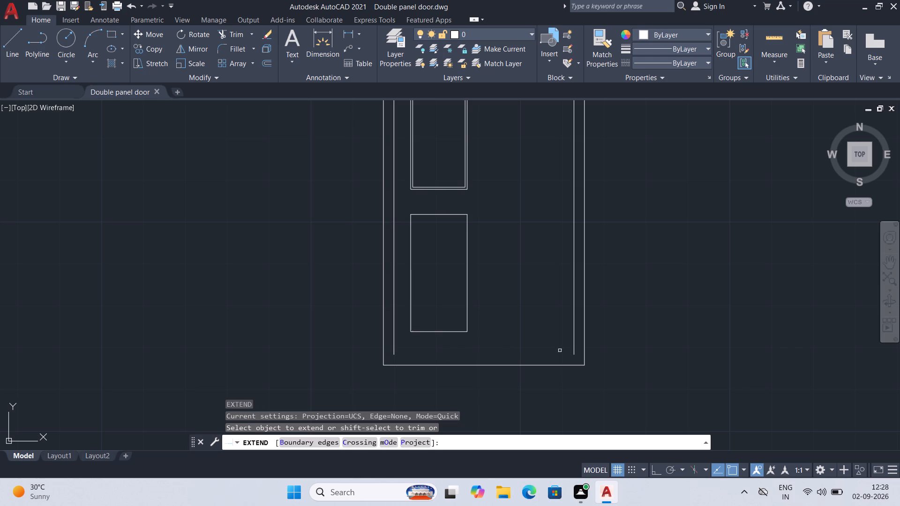
{"action": "left_click_drag", "start_coordinate": [579, 343], "coordinate": [445, 338]}
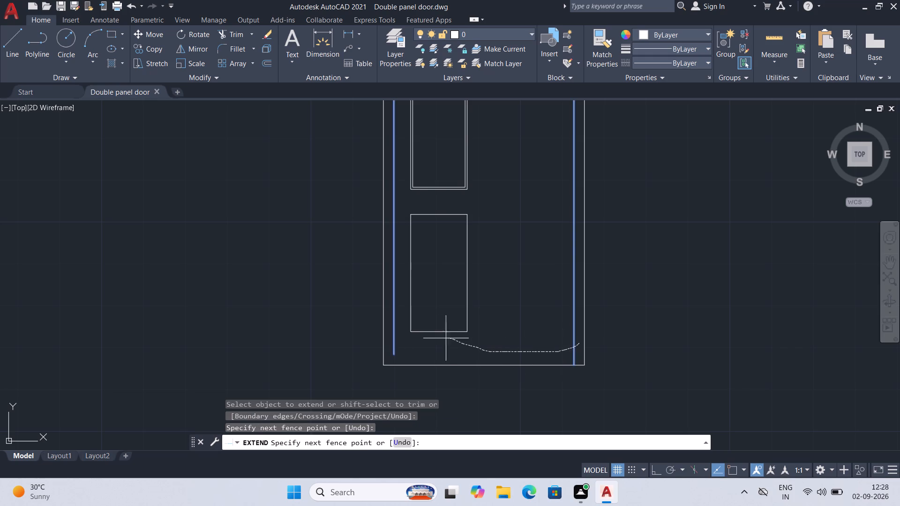
{"action": "left_click_drag", "start_coordinate": [445, 338], "coordinate": [391, 346]}
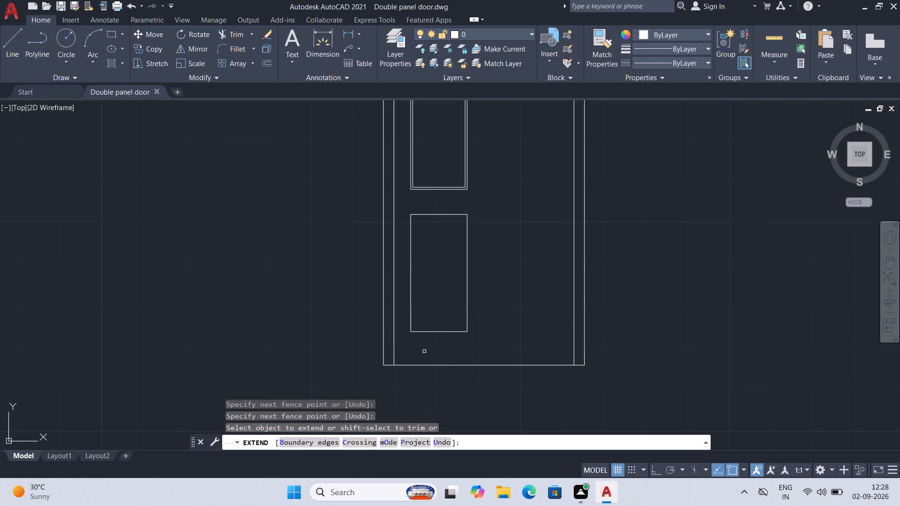
{"action": "key", "text": "ctrl+s"}
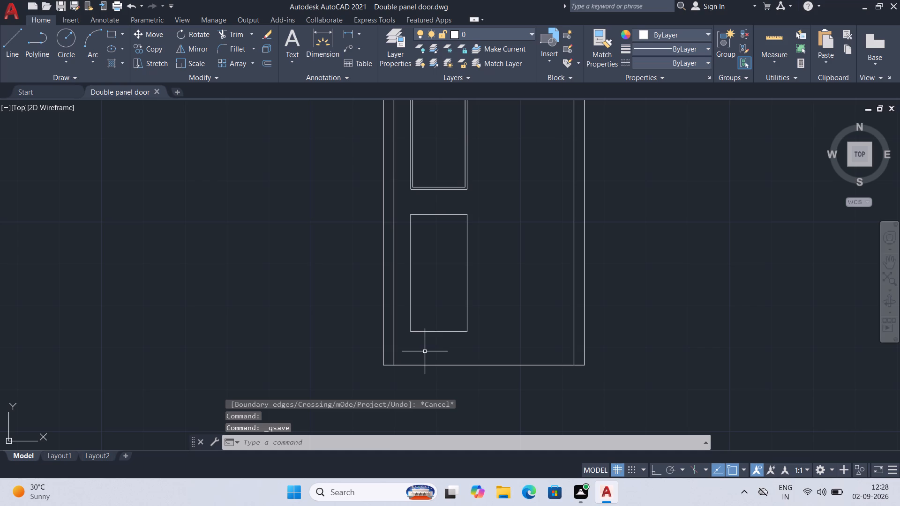
{"action": "key", "text": "ctrl+s"}
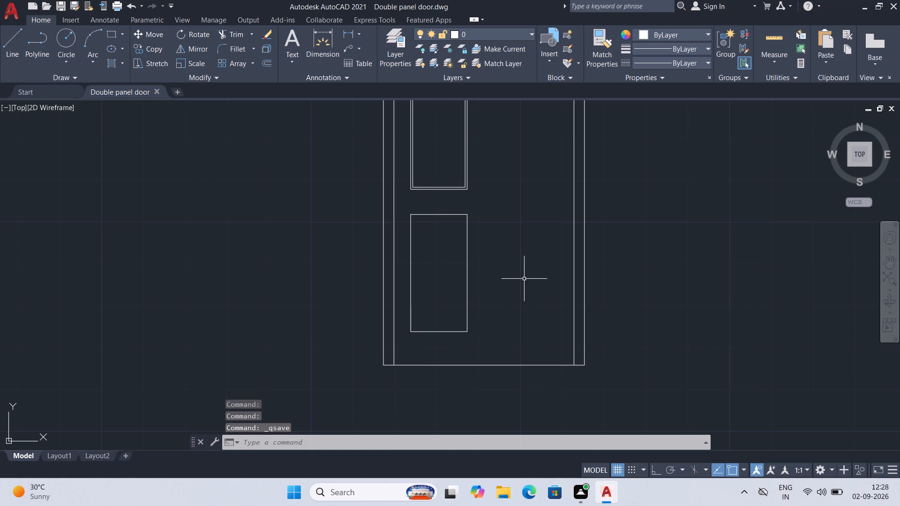
Offset the lower panel rectangle inward by 0.5" and save the drawing.
{"action": "key", "text": "o"}
{"action": "key", "text": "Return"}
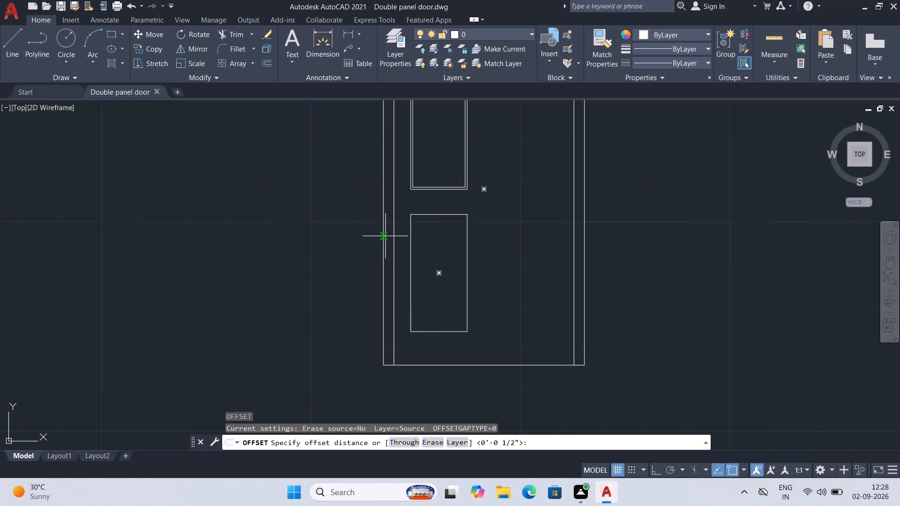
{"action": "left_click_drag", "start_coordinate": [436, 215], "coordinate": [436, 219]}
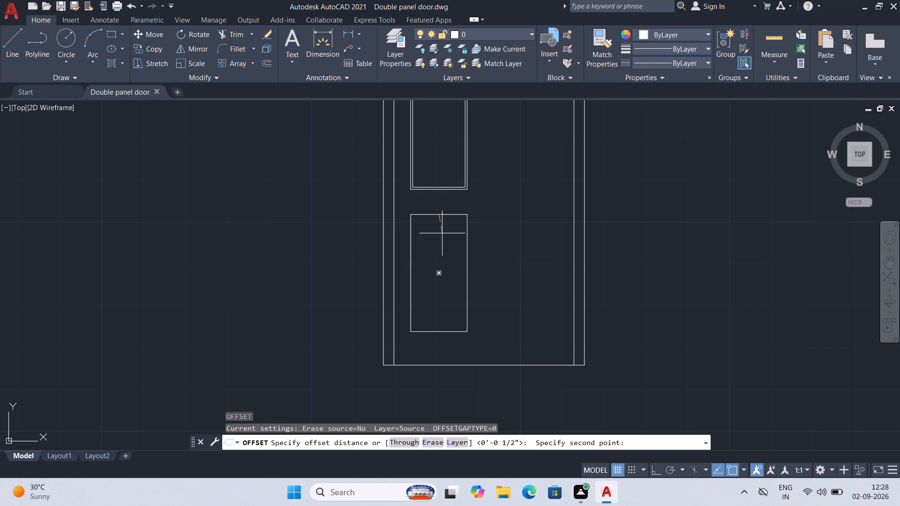
{"action": "type", "text": "0.5"}
{"action": "key", "text": "Return"}
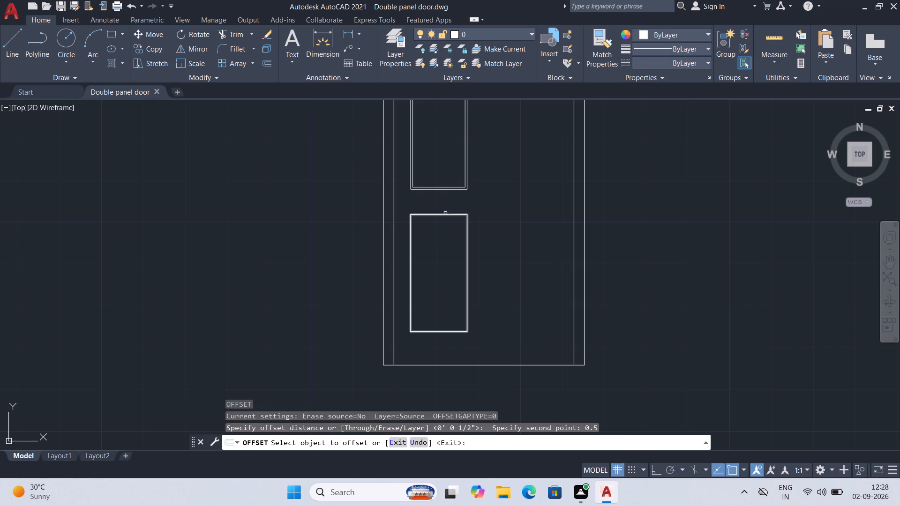
{"action": "left_click", "coordinate": [444, 214]}
{"action": "left_click", "coordinate": [443, 235]}
{"action": "key", "text": "ctrl+s"}
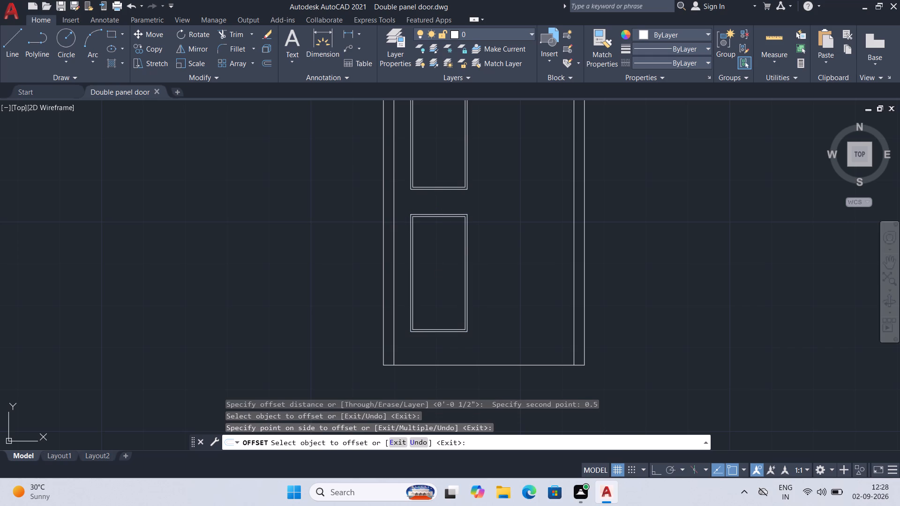
{"action": "scroll", "coordinate": [526, 226], "scroll_direction": "down", "scroll_amount": 1}
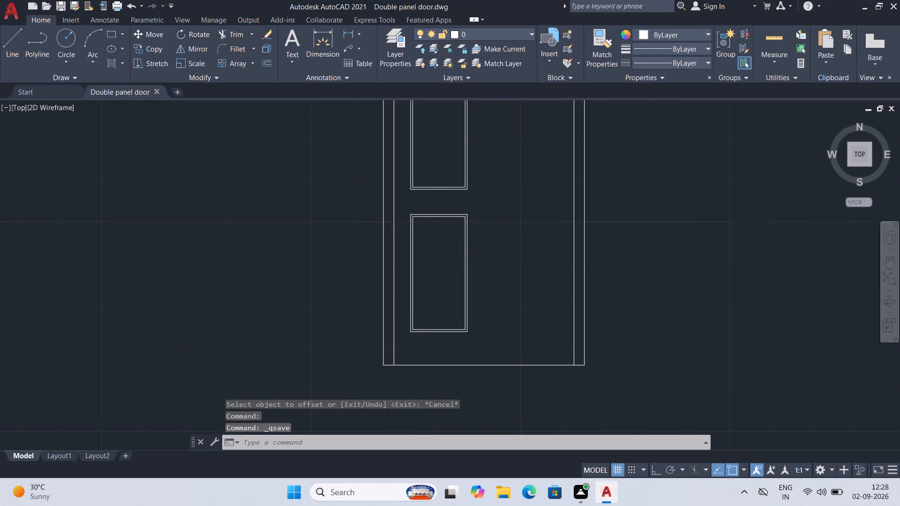
{"action": "middle_click_drag", "start_coordinate": [526, 226], "coordinate": [495, 285]}
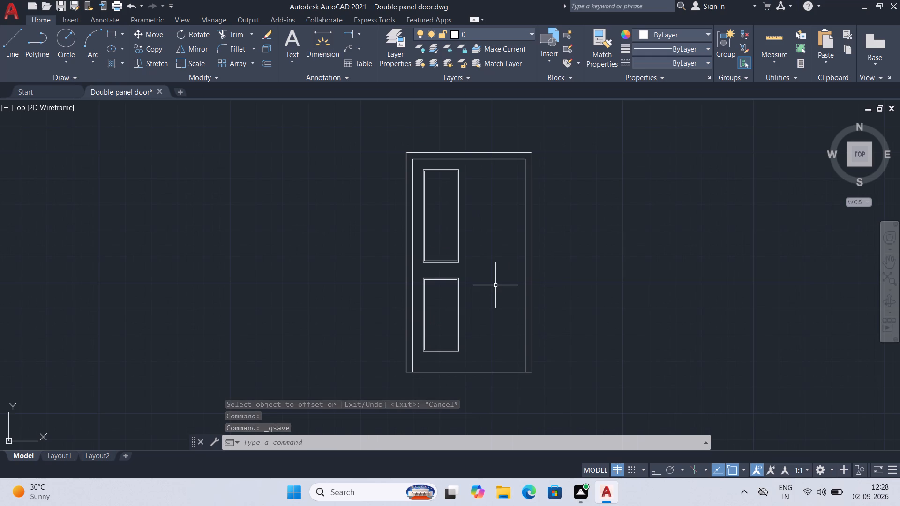
{"action": "key", "text": "ctrl+s"}
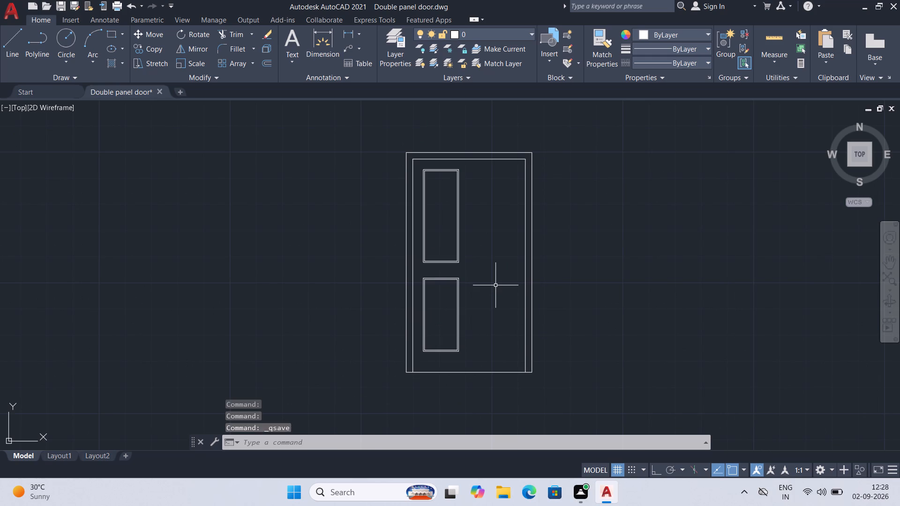
Mirror the upper and lower panels with their offsets about the door's vertical centerline, keeping the source objects, and save the drawing.
{"action": "type", "text": "mi"}
{"action": "key", "text": "Return"}
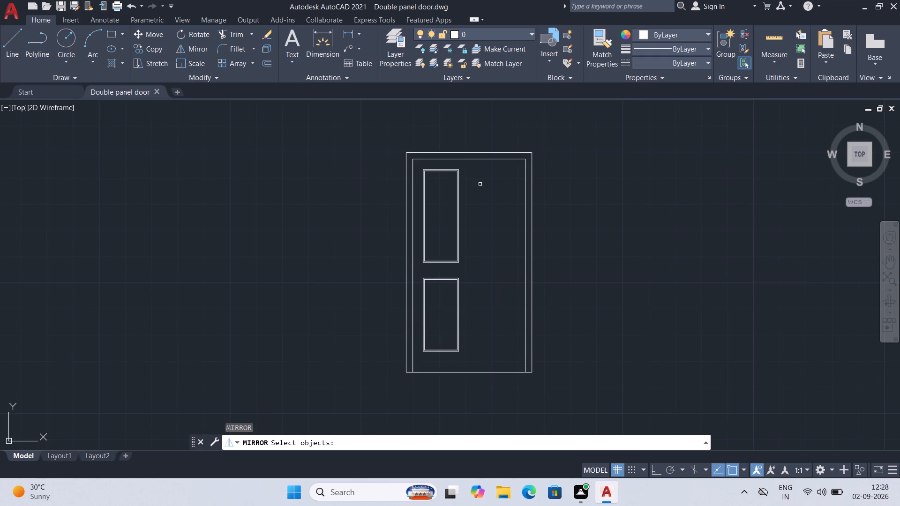
{"action": "left_click", "coordinate": [474, 166]}
{"action": "left_click", "coordinate": [427, 330]}
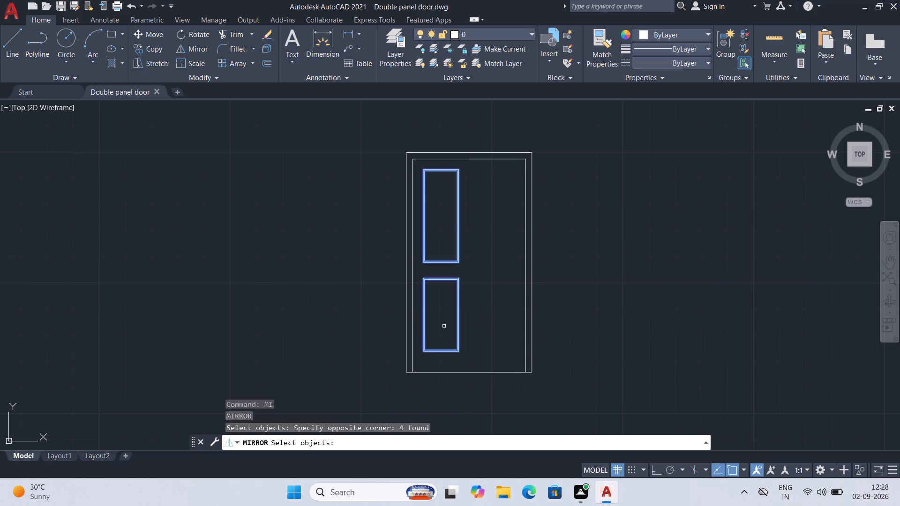
{"action": "key", "text": "Return"}
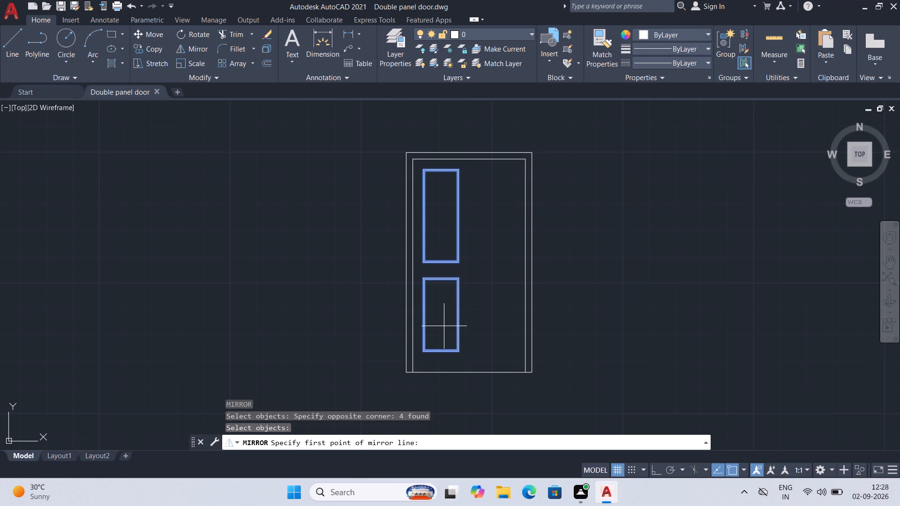
{"action": "left_click", "coordinate": [470, 157]}
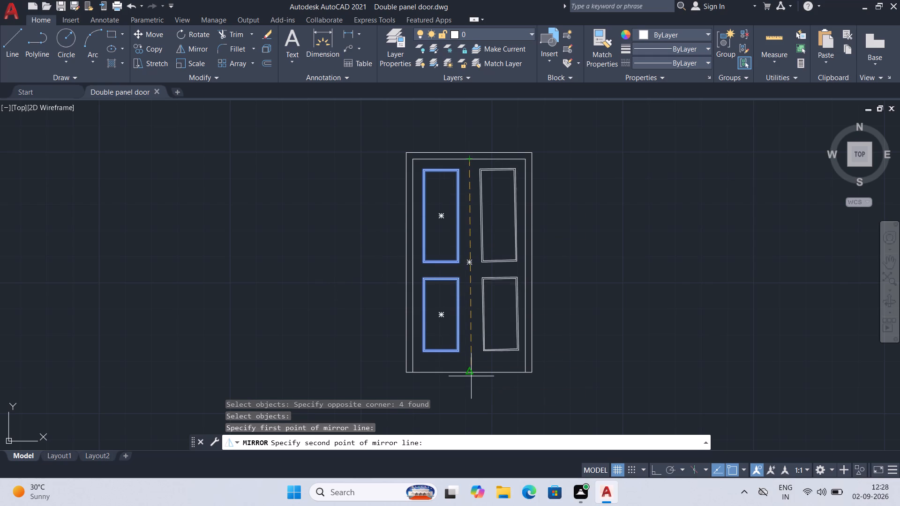
{"action": "left_click", "coordinate": [470, 375]}
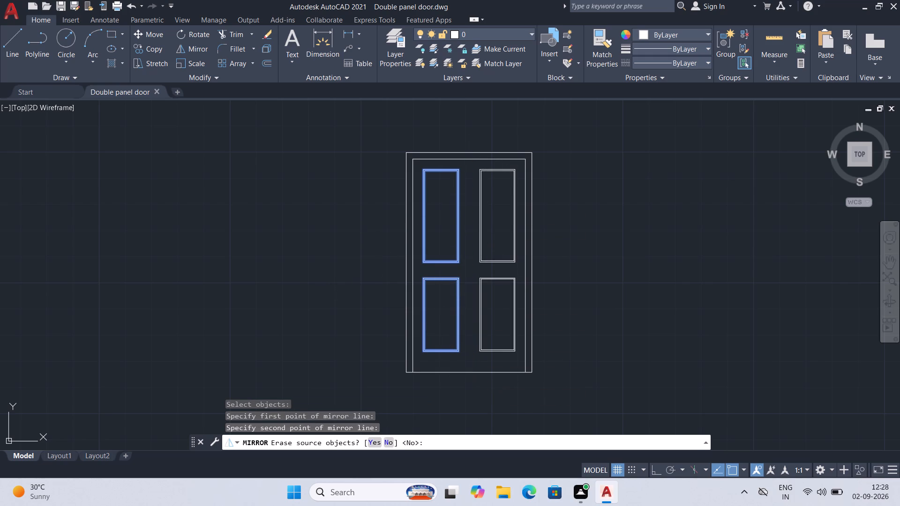
{"action": "key", "text": "n"}
{"action": "key", "text": "Return"}
{"action": "key", "text": "ctrl+s"}
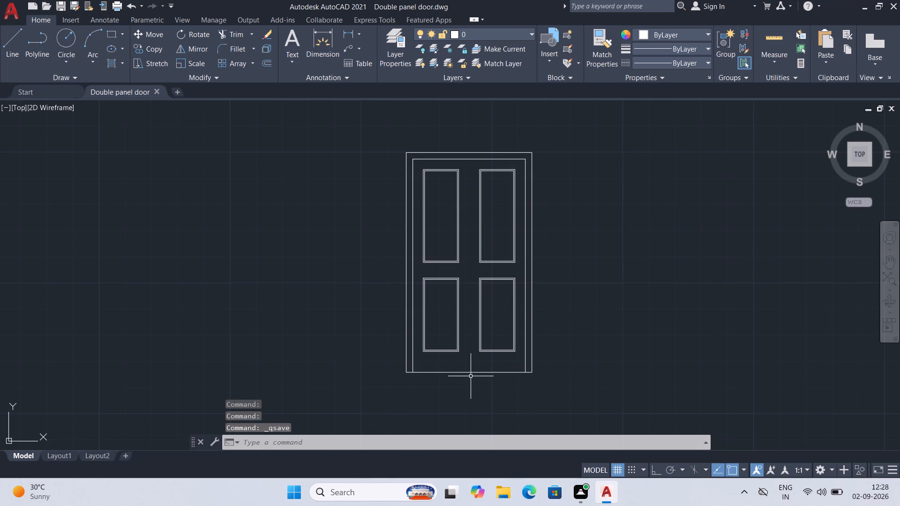
{"action": "key", "text": "ctrl+s"}
Draw a vertical centre line from the inner frame's top midpoint to the bottom edge's midpoint and save the drawing.
{"action": "key", "text": "l"}
{"action": "key", "text": "Return"}
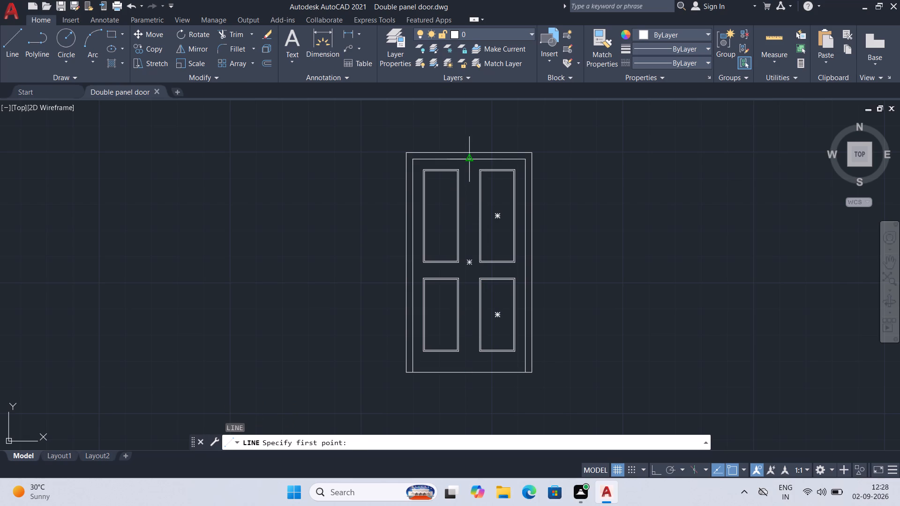
{"action": "left_click", "coordinate": [468, 159]}
{"action": "left_click", "coordinate": [471, 375]}
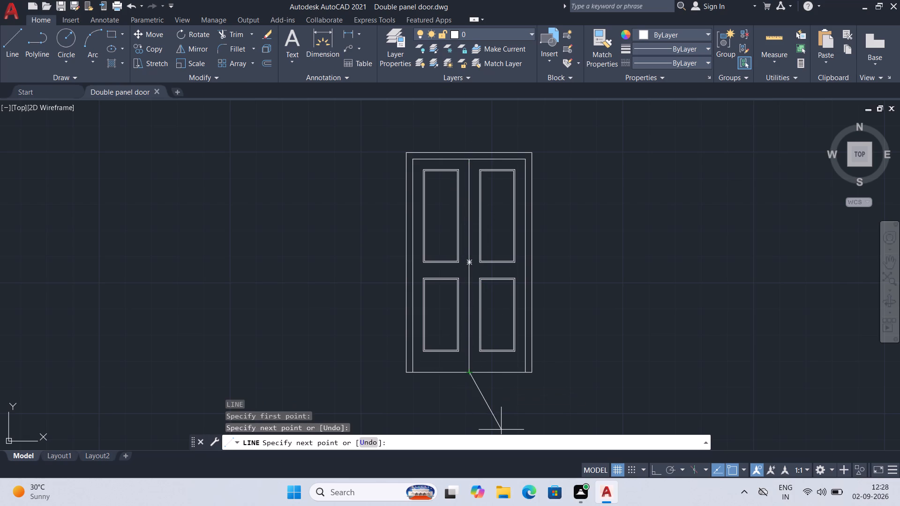
{"action": "key", "text": "ctrl+s"}
{"action": "key", "text": "ctrl+s"}
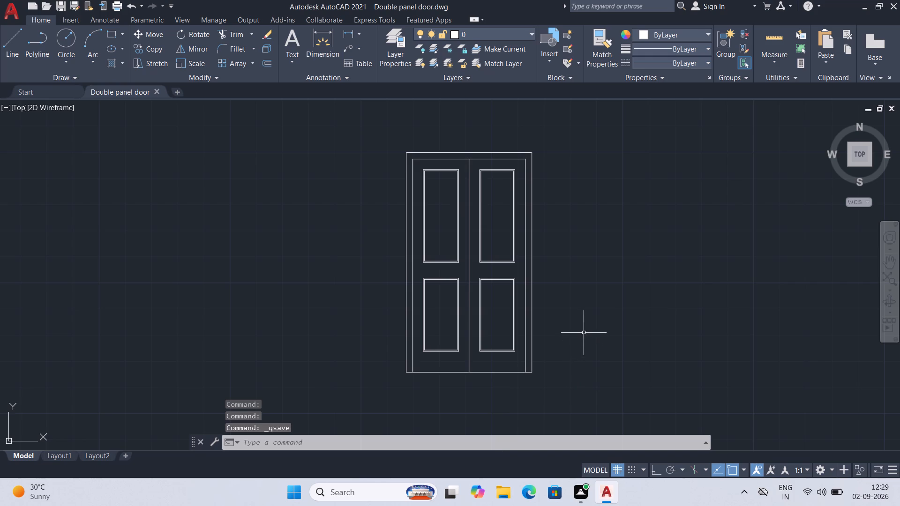
Draw diagonal mitre lines joining the inner and outer frame corners at both top corners of the door, and save the drawing.
{"action": "scroll", "coordinate": [553, 271], "scroll_direction": "up", "scroll_amount": 1}
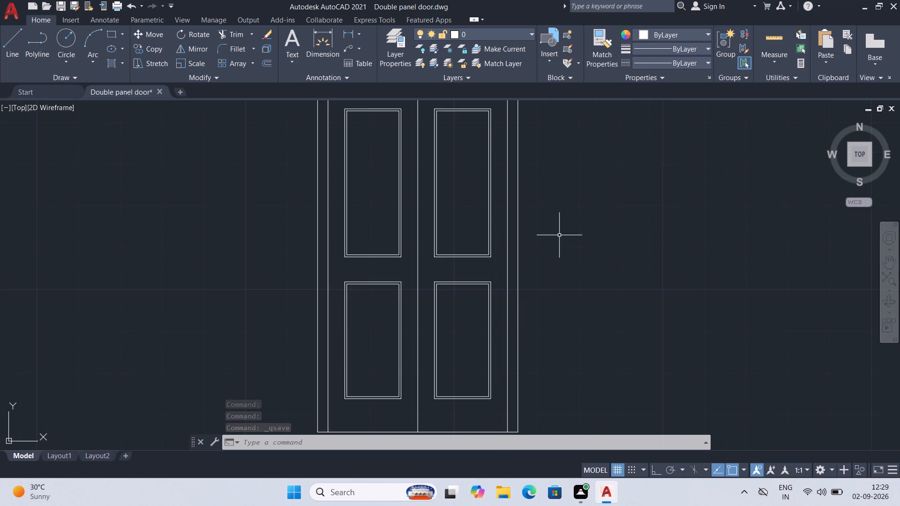
{"action": "middle_click_drag", "start_coordinate": [559, 235], "coordinate": [556, 342]}
{"action": "key", "text": "l"}
{"action": "key", "text": "Return"}
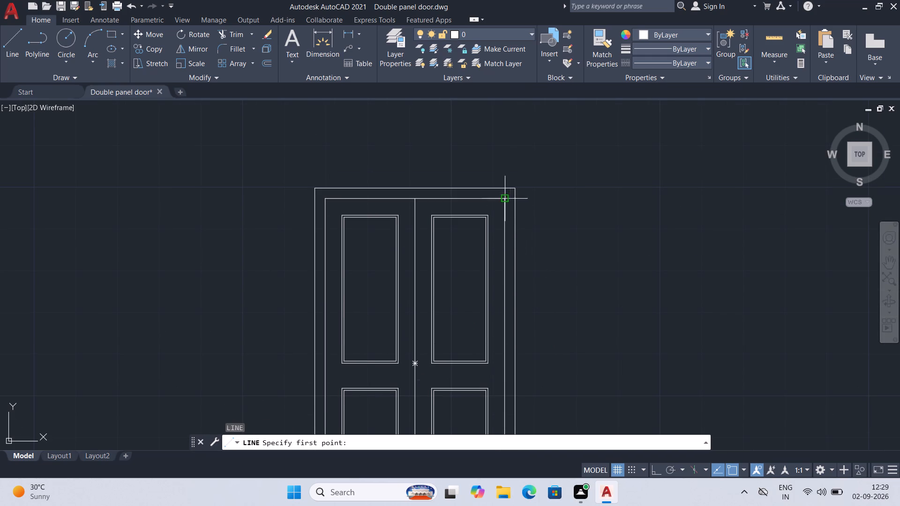
{"action": "left_click", "coordinate": [504, 200]}
{"action": "left_click", "coordinate": [516, 190]}
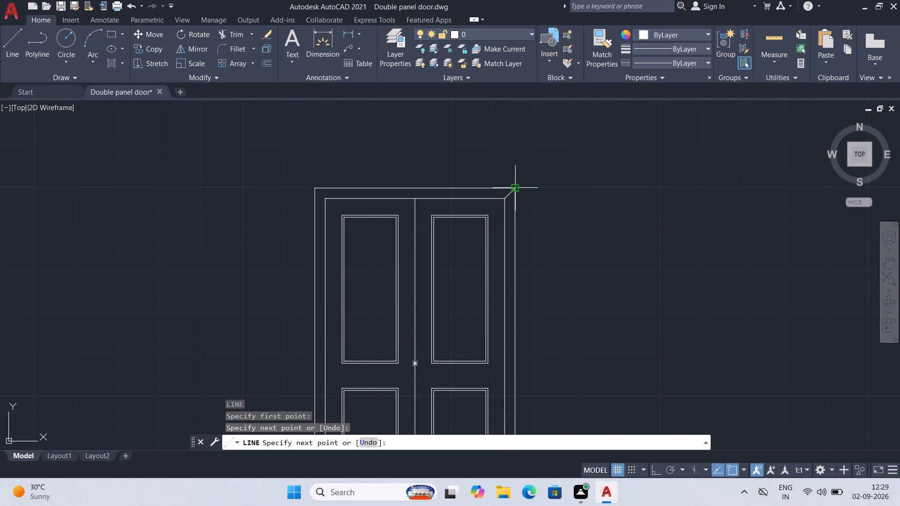
{"action": "key", "text": "space"}
{"action": "key", "text": "space"}
{"action": "left_click", "coordinate": [326, 198]}
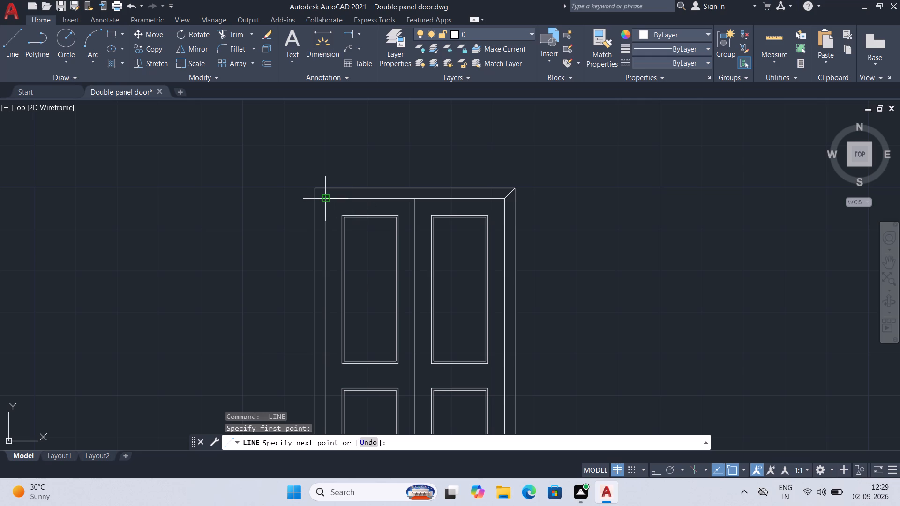
{"action": "left_click", "coordinate": [316, 190]}
{"action": "key", "text": "space"}
{"action": "scroll", "coordinate": [499, 217], "scroll_direction": "down", "scroll_amount": 2}
{"action": "middle_click_drag", "start_coordinate": [523, 224], "coordinate": [524, 210]}
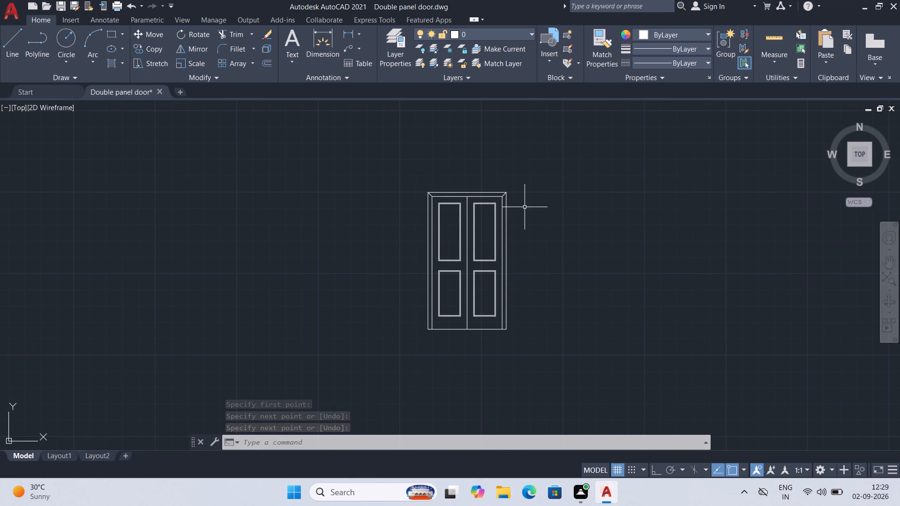
{"action": "scroll", "coordinate": [515, 253], "scroll_direction": "up", "scroll_amount": 2}
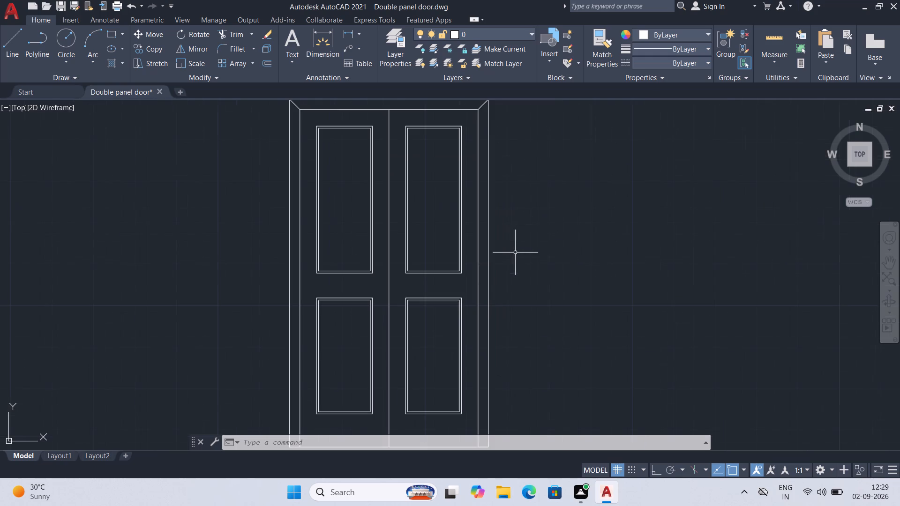
{"action": "scroll", "coordinate": [511, 224], "scroll_direction": "up", "scroll_amount": 2}
{"action": "middle_click_drag", "start_coordinate": [511, 224], "coordinate": [598, 368]}
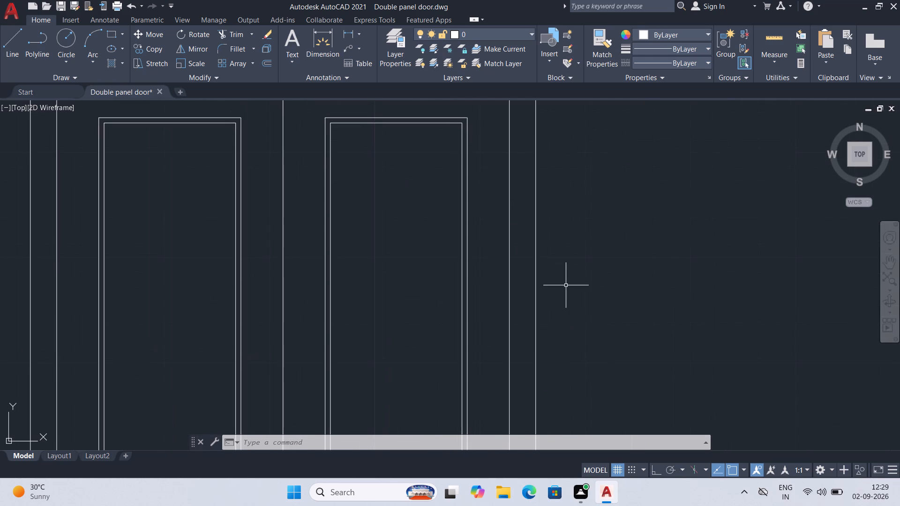
{"action": "middle_click_drag", "start_coordinate": [564, 272], "coordinate": [631, 354]}
{"action": "scroll", "coordinate": [587, 341], "scroll_direction": "down", "scroll_amount": 1}
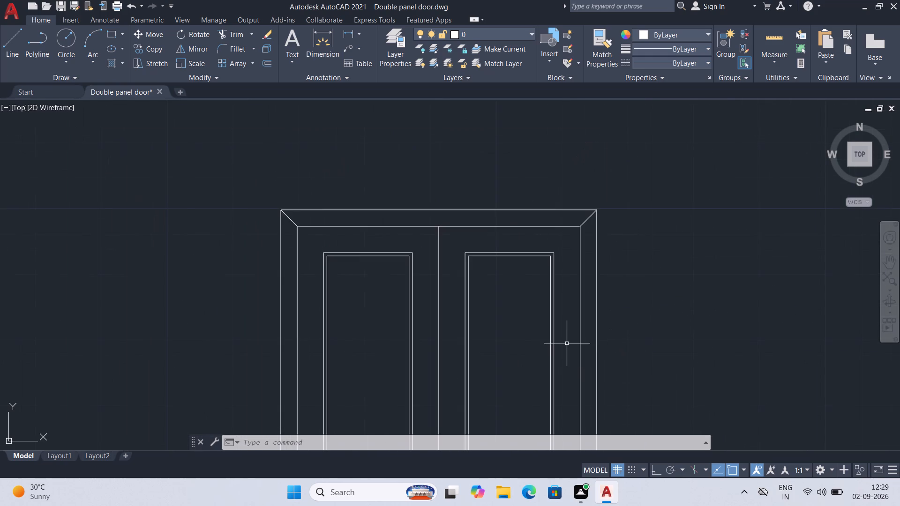
{"action": "scroll", "coordinate": [566, 344], "scroll_direction": "down", "scroll_amount": 1}
{"action": "middle_click_drag", "start_coordinate": [566, 344], "coordinate": [559, 262]}
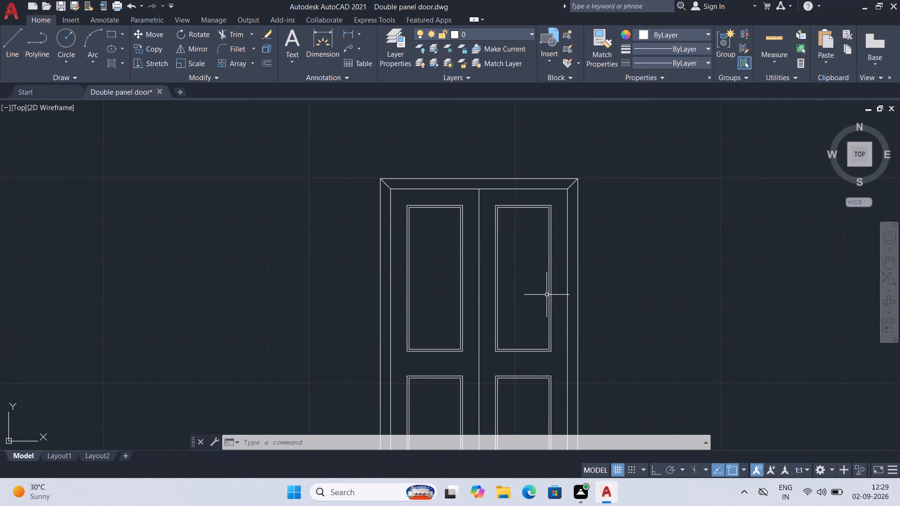
{"action": "key", "text": "ctrl+s"}
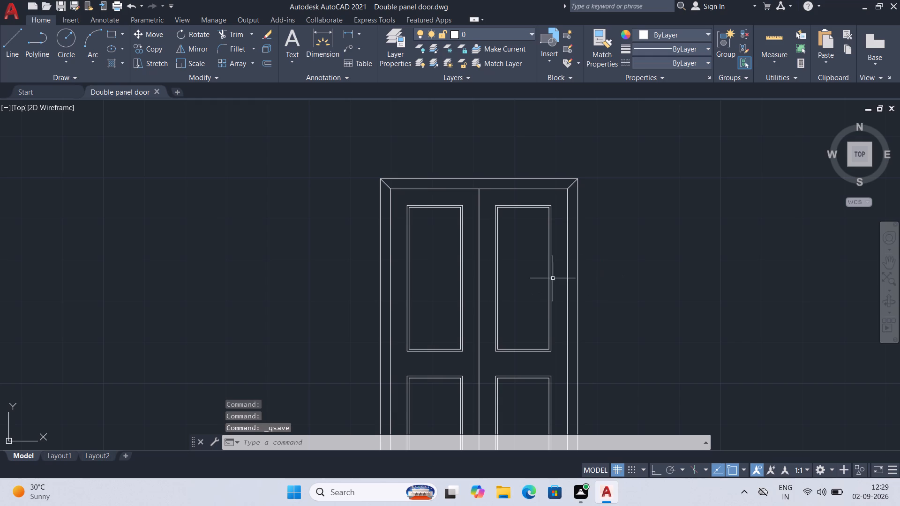
Draw diagonal lines joining the inner and outer rectangles at both top corners of the right upper panel.
{"action": "scroll", "coordinate": [594, 272], "scroll_direction": "down", "scroll_amount": 2}
{"action": "middle_click_drag", "start_coordinate": [598, 303], "coordinate": [573, 265]}
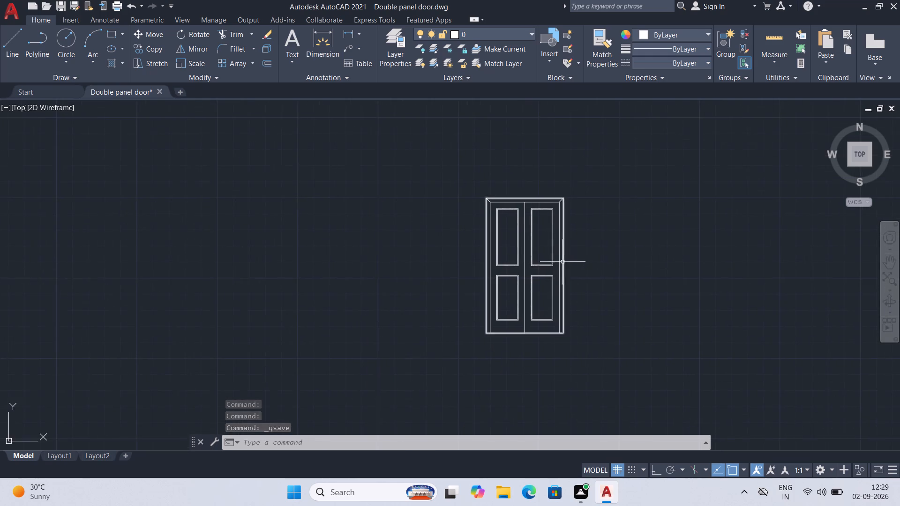
{"action": "scroll", "coordinate": [560, 260], "scroll_direction": "up", "scroll_amount": 3}
{"action": "middle_click_drag", "start_coordinate": [520, 190], "coordinate": [496, 339]}
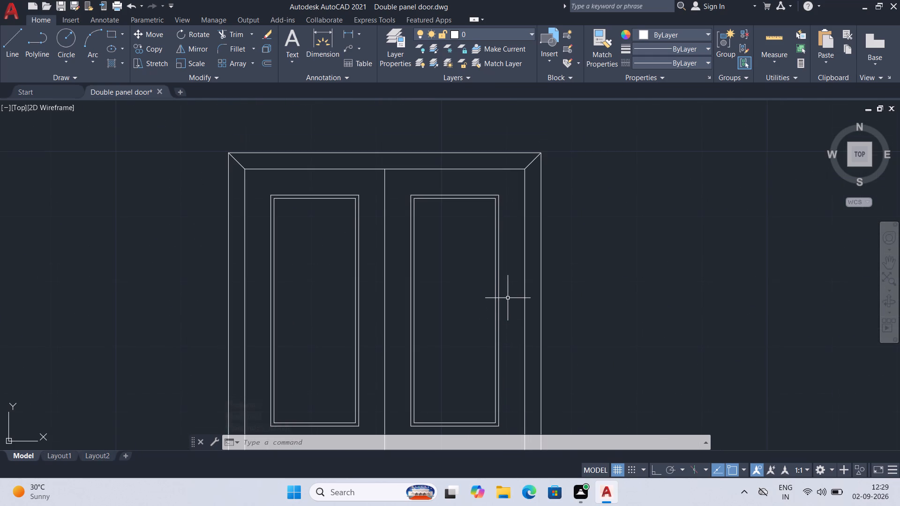
{"action": "scroll", "coordinate": [508, 294], "scroll_direction": "up", "scroll_amount": 3}
{"action": "middle_click_drag", "start_coordinate": [510, 253], "coordinate": [531, 381]}
{"action": "scroll", "coordinate": [533, 299], "scroll_direction": "down", "scroll_amount": 2}
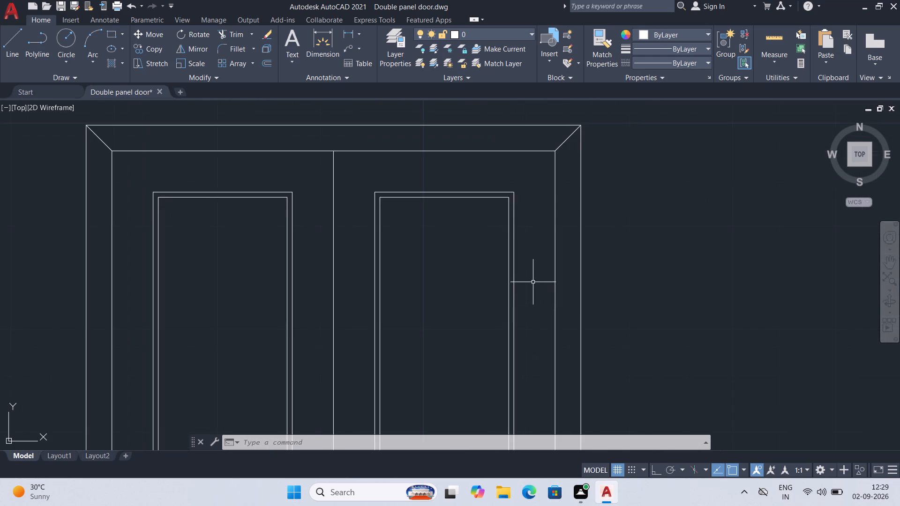
{"action": "middle_click_drag", "start_coordinate": [533, 282], "coordinate": [523, 325]}
{"action": "scroll", "coordinate": [523, 310], "scroll_direction": "up", "scroll_amount": 1}
{"action": "key", "text": "l"}
{"action": "key", "text": "Return"}
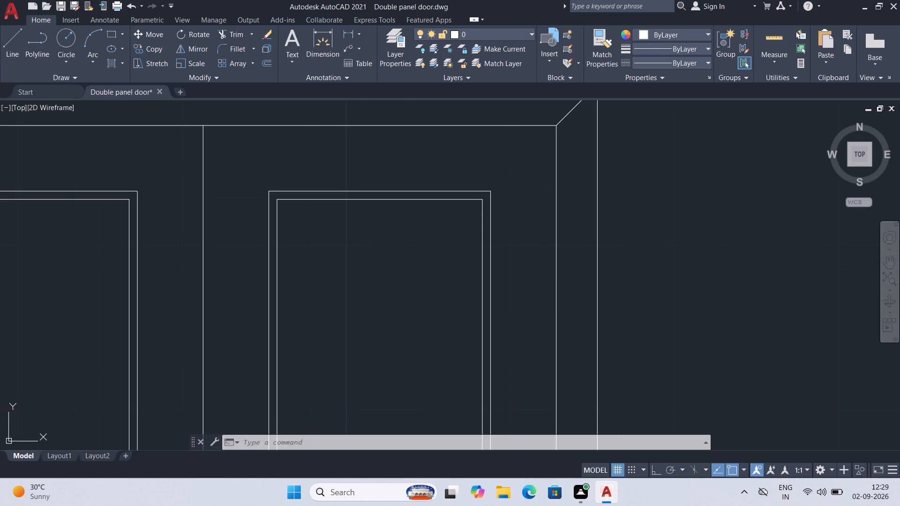
{"action": "left_click", "coordinate": [483, 202]}
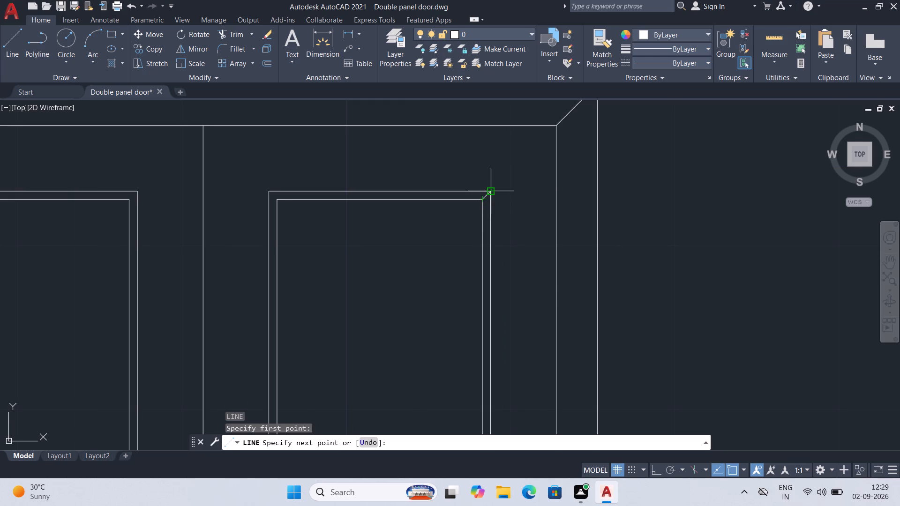
{"action": "left_click", "coordinate": [489, 193]}
{"action": "key", "text": "space"}
{"action": "key", "text": "space"}
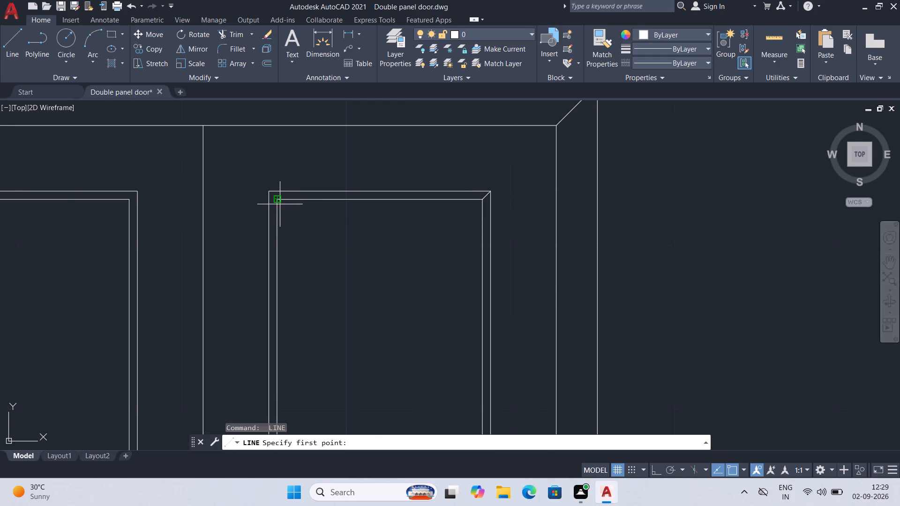
{"action": "left_click", "coordinate": [278, 201]}
{"action": "left_click", "coordinate": [271, 193]}
{"action": "key", "text": "space"}
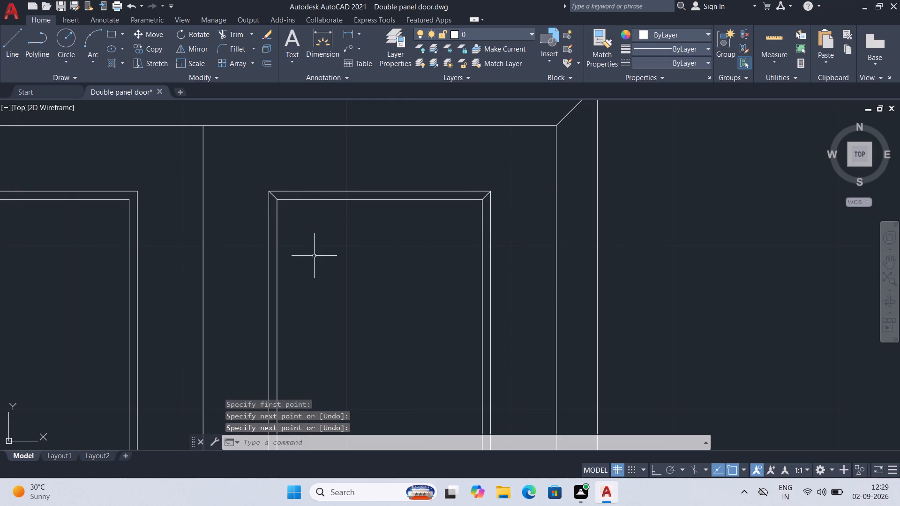
Draw diagonal lines joining the inner and outer rectangles at both top corners of the left upper panel.
{"action": "scroll", "coordinate": [314, 256], "scroll_direction": "down", "scroll_amount": 1}
{"action": "middle_click_drag", "start_coordinate": [321, 253], "coordinate": [508, 255]}
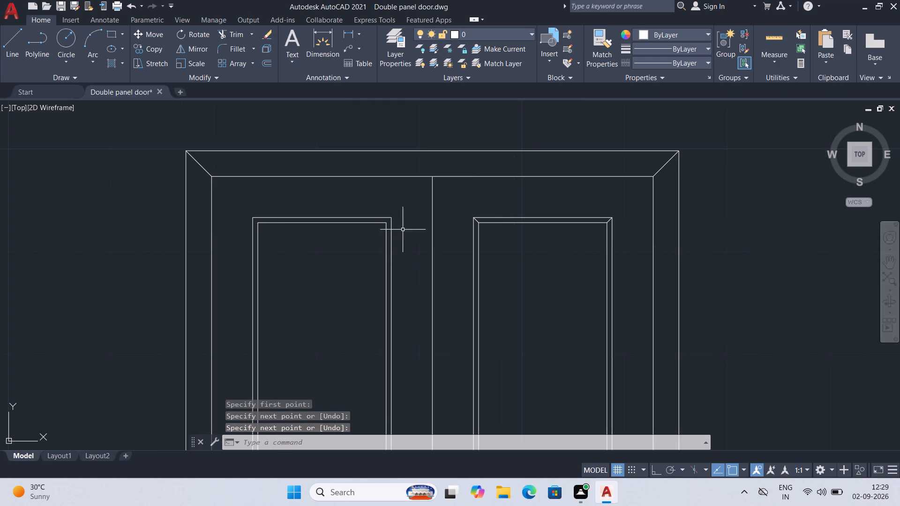
{"action": "key", "text": "space"}
{"action": "left_click", "coordinate": [384, 222]}
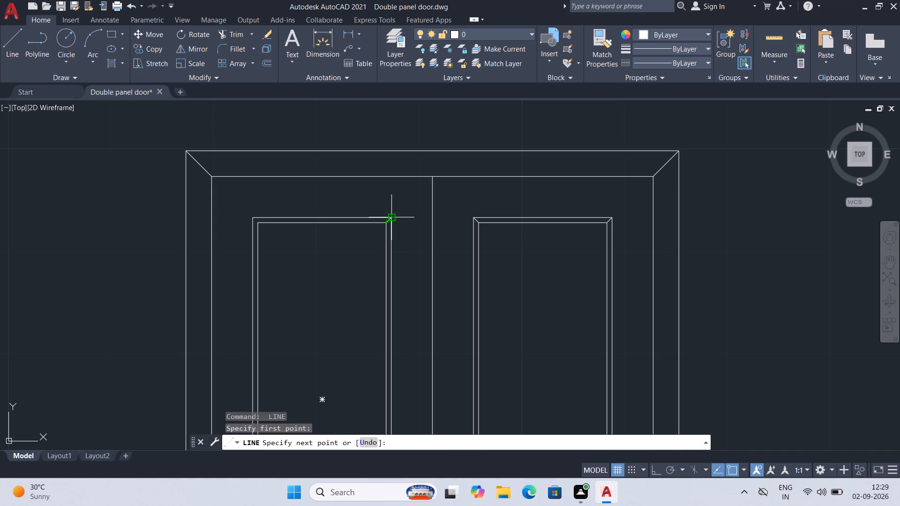
{"action": "left_click", "coordinate": [393, 216]}
{"action": "key", "text": "space"}
{"action": "key", "text": "space"}
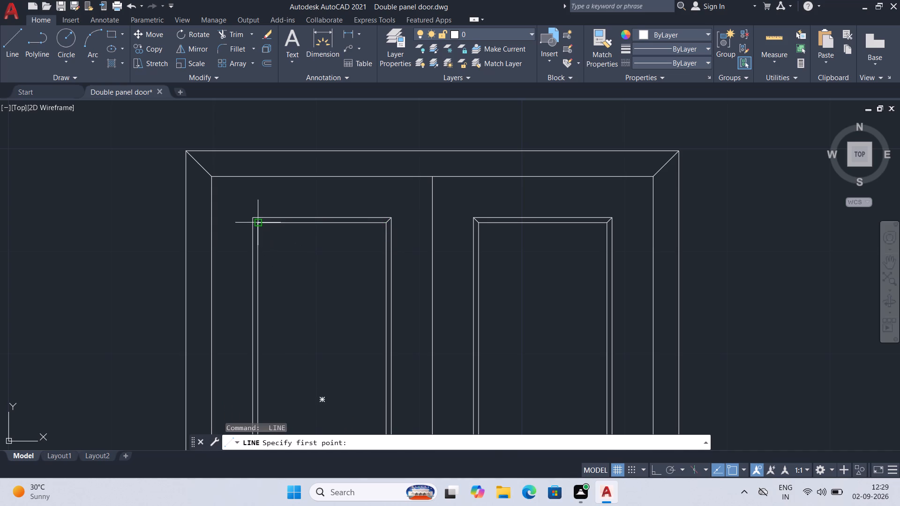
{"action": "left_click", "coordinate": [259, 224]}
{"action": "left_click", "coordinate": [251, 216]}
{"action": "key", "text": "space"}
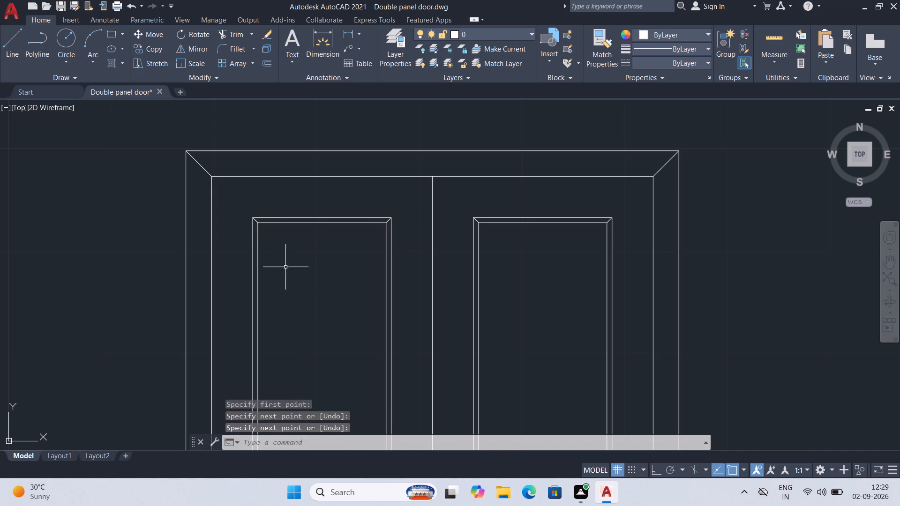
Draw diagonal lines joining the inner and outer rectangles at both bottom corners of the right upper panel.
{"action": "scroll", "coordinate": [313, 284], "scroll_direction": "down", "scroll_amount": 2}
{"action": "middle_click_drag", "start_coordinate": [392, 294], "coordinate": [398, 193]}
{"action": "scroll", "coordinate": [397, 260], "scroll_direction": "up", "scroll_amount": 3}
{"action": "middle_click_drag", "start_coordinate": [472, 336], "coordinate": [456, 295]}
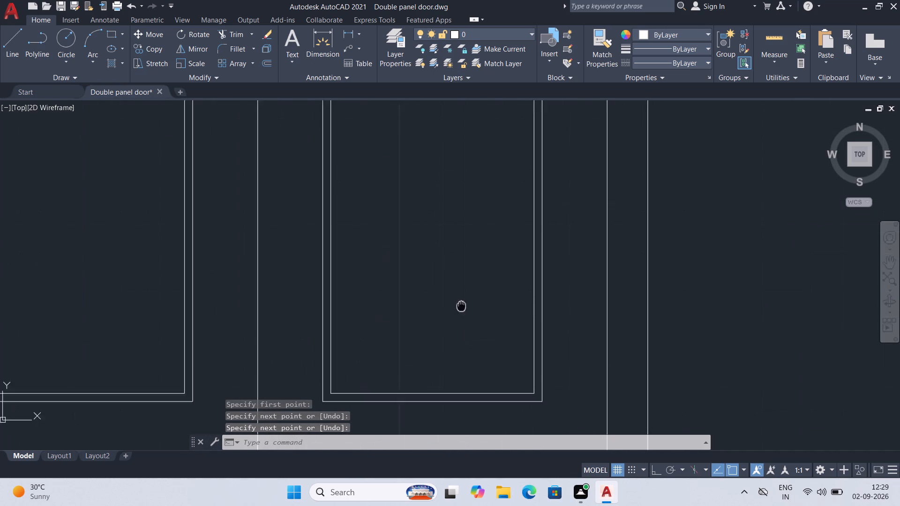
{"action": "middle_click_drag", "start_coordinate": [456, 295], "coordinate": [434, 207]}
{"action": "key", "text": "space"}
{"action": "left_click", "coordinate": [501, 284]}
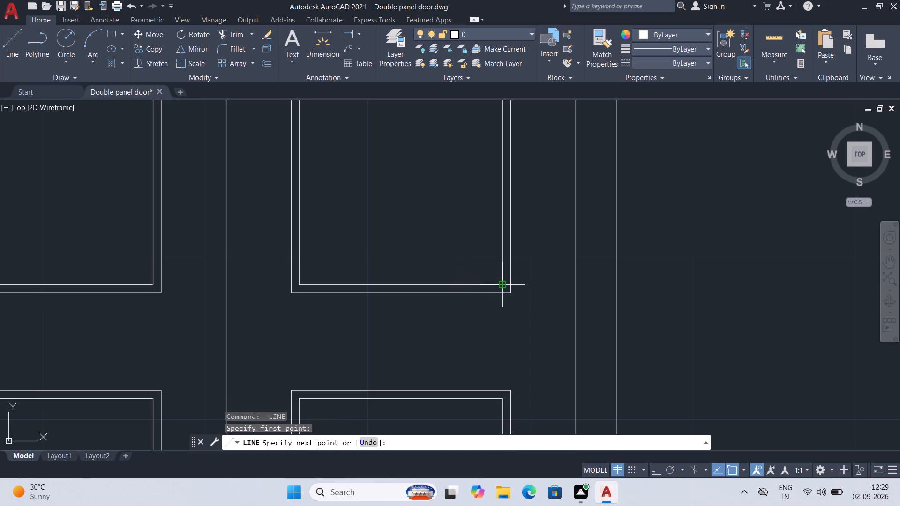
{"action": "left_click", "coordinate": [510, 292]}
{"action": "key", "text": "space"}
{"action": "key", "text": "space"}
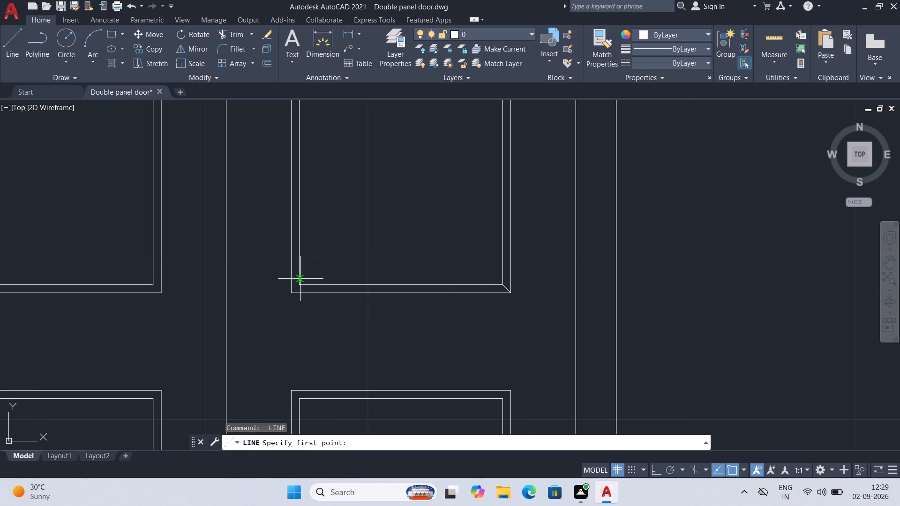
{"action": "left_click", "coordinate": [303, 282]}
{"action": "left_click", "coordinate": [292, 290]}
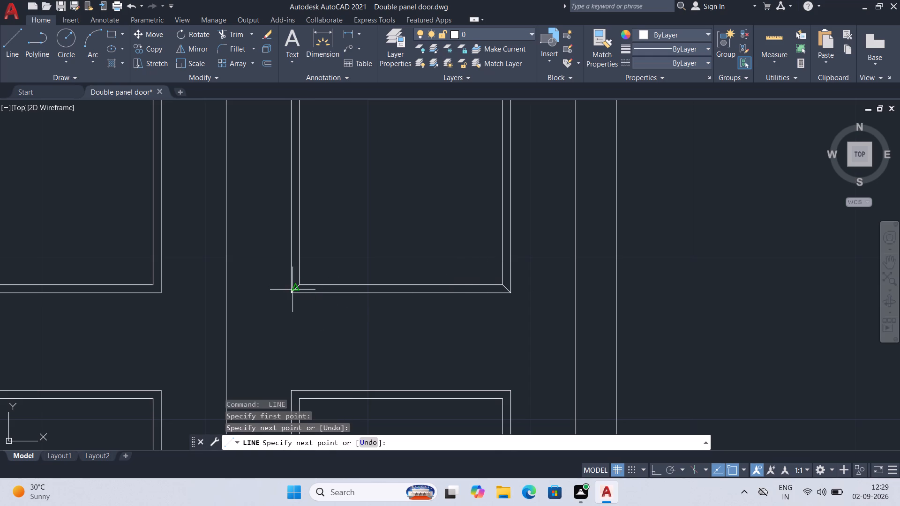
{"action": "key", "text": "space"}
Draw diagonal lines joining the inner and outer rectangles at both bottom corners of the left upper panel.
{"action": "key", "text": "space"}
{"action": "left_click", "coordinate": [155, 286]}
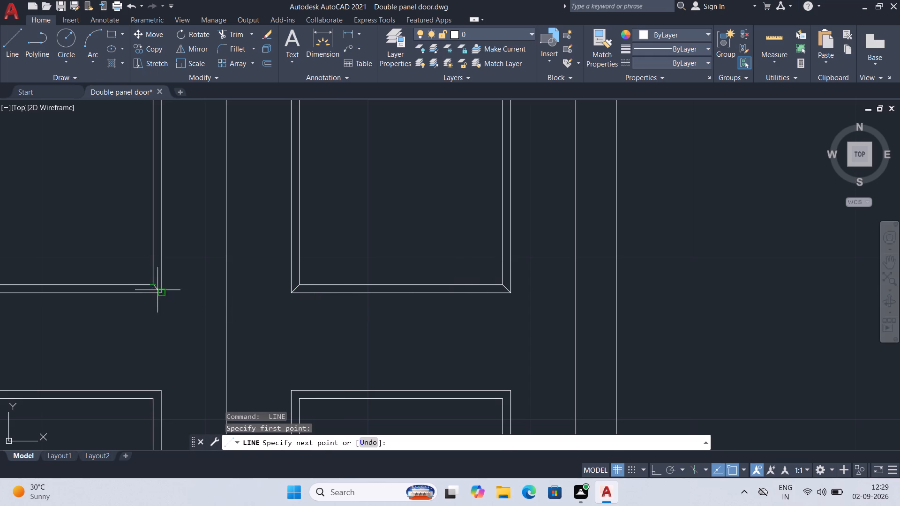
{"action": "left_click", "coordinate": [160, 292]}
{"action": "key", "text": "space"}
{"action": "scroll", "coordinate": [169, 323], "scroll_direction": "down", "scroll_amount": 2}
{"action": "scroll", "coordinate": [116, 310], "scroll_direction": "up", "scroll_amount": 2}
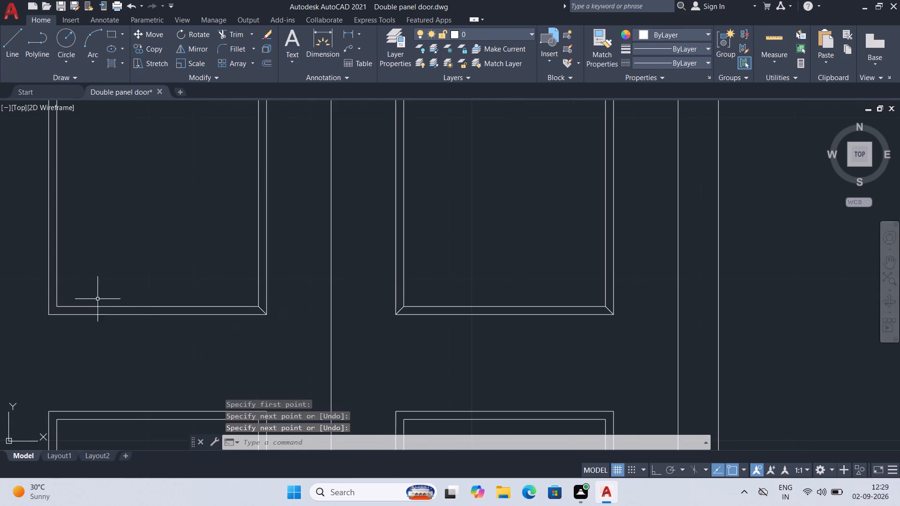
{"action": "key", "text": "space"}
{"action": "left_click", "coordinate": [57, 305]}
{"action": "left_click", "coordinate": [49, 313]}
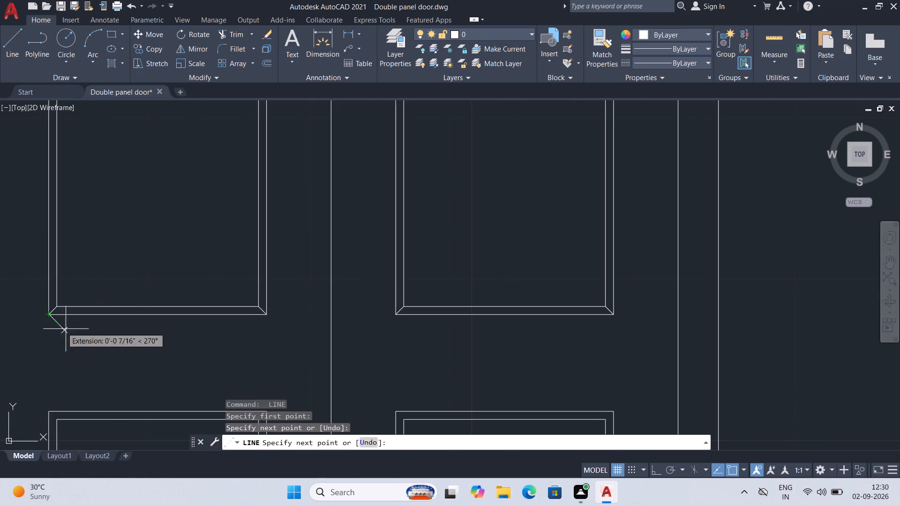
{"action": "key", "text": "space"}
Draw diagonal lines joining the outer and inner rectangles at both top corners of the left lower panel.
{"action": "middle_click_drag", "start_coordinate": [160, 344], "coordinate": [275, 242]}
{"action": "key", "text": "space"}
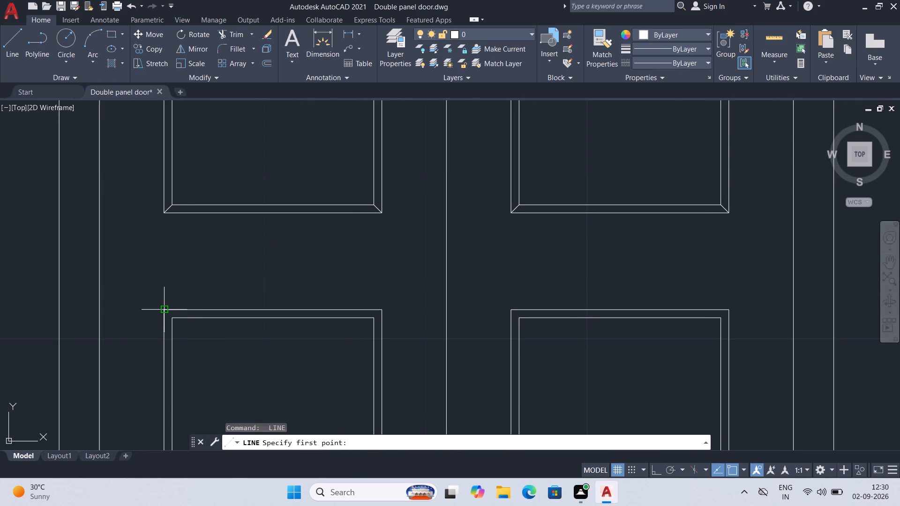
{"action": "left_click", "coordinate": [161, 309]}
{"action": "left_click", "coordinate": [171, 319]}
{"action": "key", "text": "space"}
{"action": "key", "text": "space"}
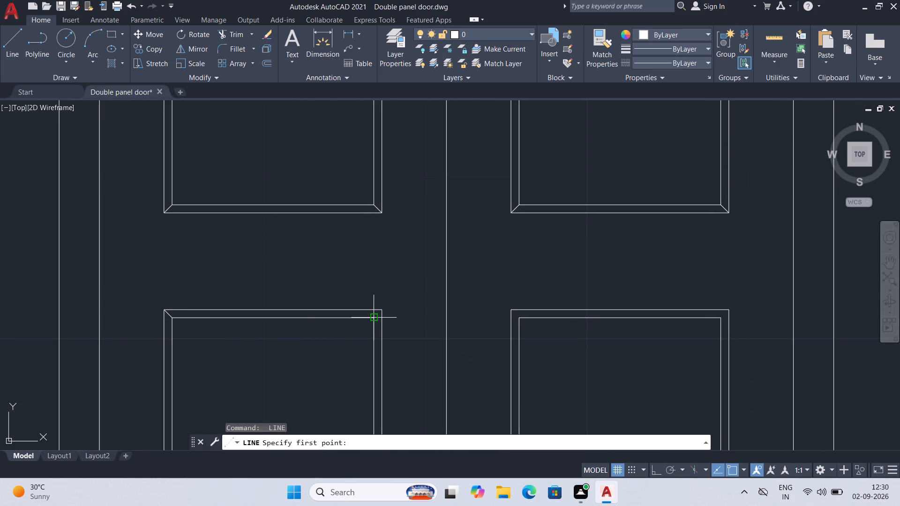
{"action": "left_click", "coordinate": [371, 317]}
{"action": "left_click", "coordinate": [379, 309]}
{"action": "key", "text": "space"}
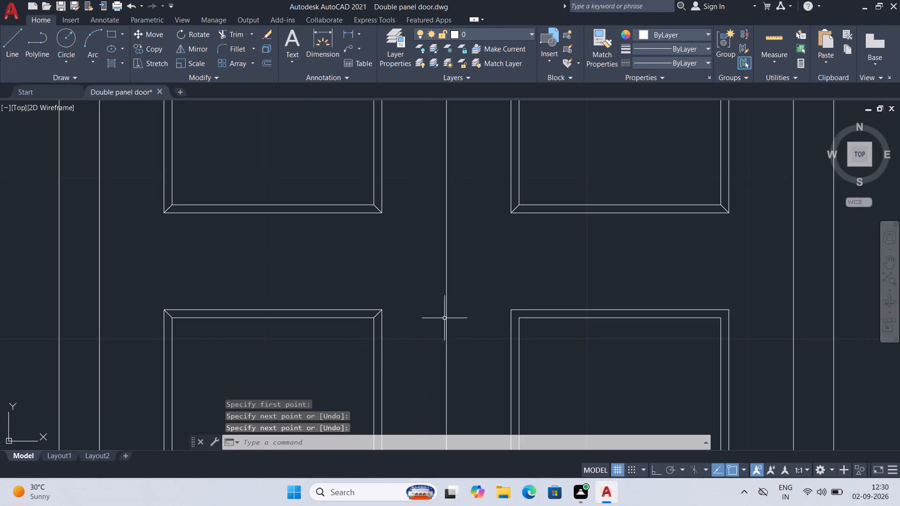
Draw diagonal lines joining the inner and outer rectangles at both top corners of the right lower panel.
{"action": "key", "text": "space"}
{"action": "left_click", "coordinate": [522, 320]}
{"action": "left_click", "coordinate": [514, 312]}
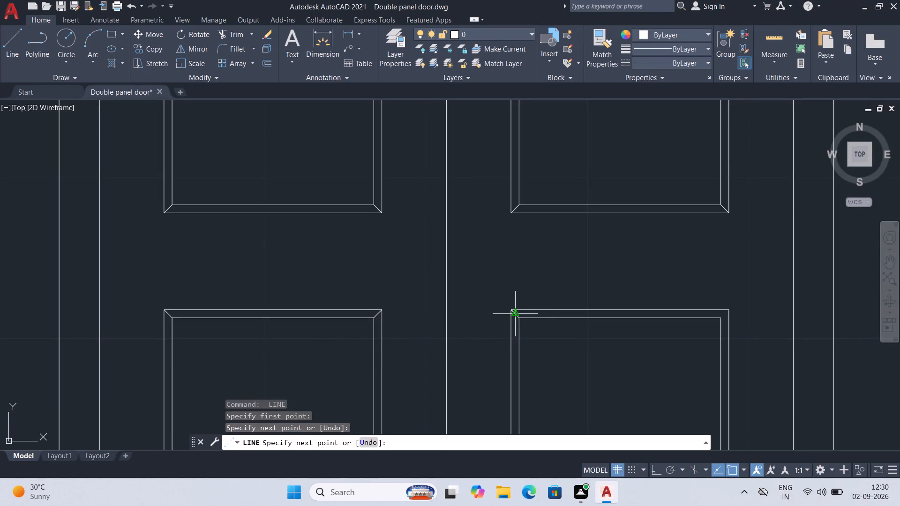
{"action": "key", "text": "space"}
{"action": "key", "text": "space"}
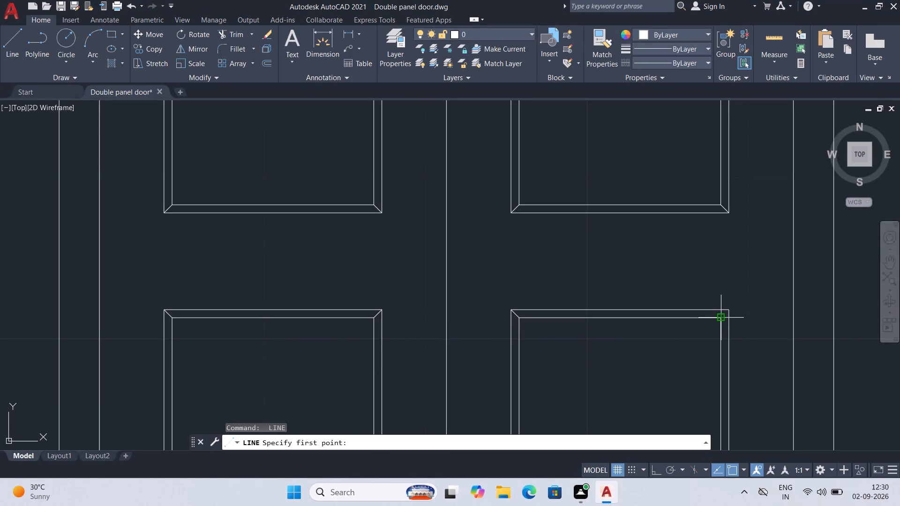
{"action": "left_click", "coordinate": [721, 318]}
{"action": "left_click", "coordinate": [731, 312]}
{"action": "key", "text": "space"}
Draw diagonal lines joining the inner and outer rectangles at both bottom corners of the right lower panel.
{"action": "middle_click_drag", "start_coordinate": [731, 357], "coordinate": [700, 210]}
{"action": "scroll", "coordinate": [682, 255], "scroll_direction": "down", "scroll_amount": 2}
{"action": "middle_click_drag", "start_coordinate": [664, 341], "coordinate": [630, 238]}
{"action": "key", "text": "space"}
{"action": "scroll", "coordinate": [654, 279], "scroll_direction": "up", "scroll_amount": 3}
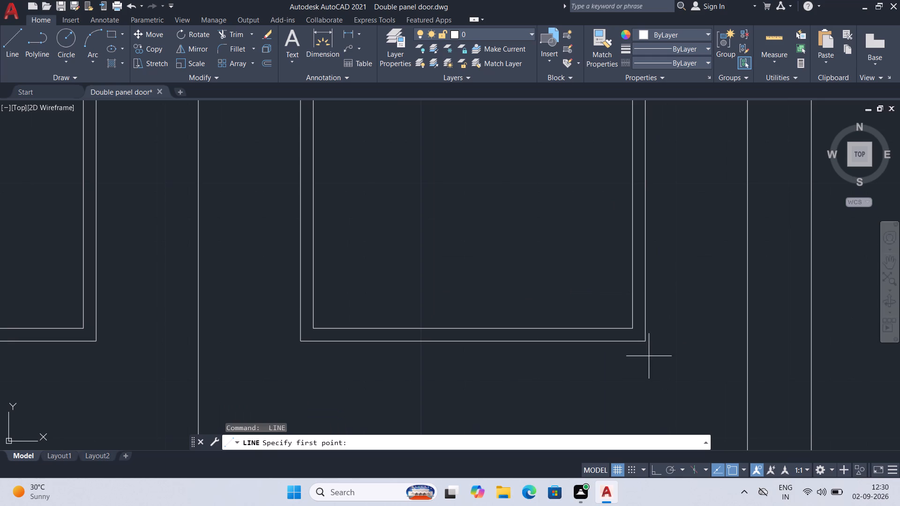
{"action": "left_click", "coordinate": [634, 330]}
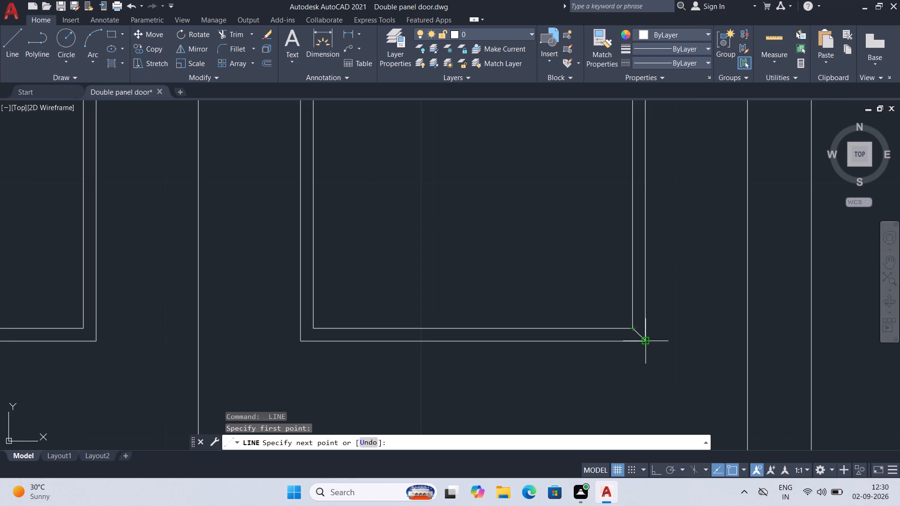
{"action": "left_click", "coordinate": [644, 340]}
{"action": "key", "text": "space"}
{"action": "key", "text": "space"}
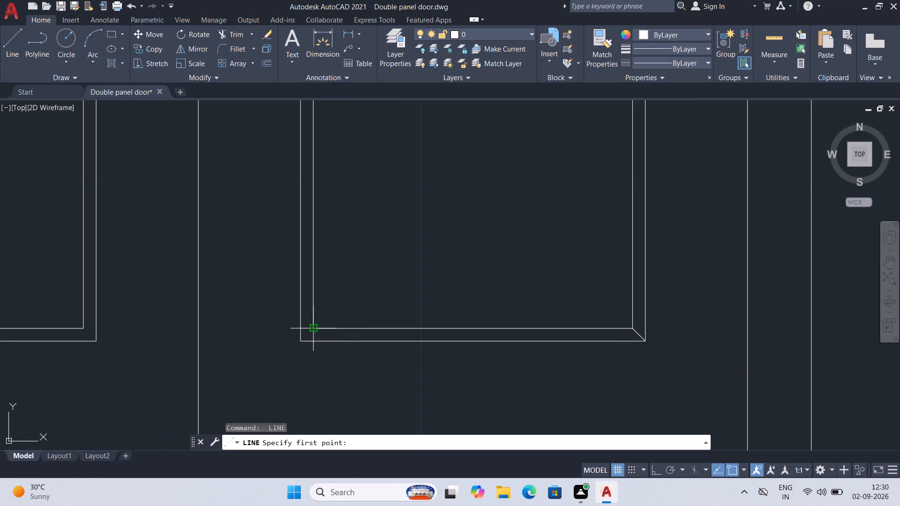
{"action": "left_click", "coordinate": [313, 327]}
{"action": "left_click", "coordinate": [302, 338]}
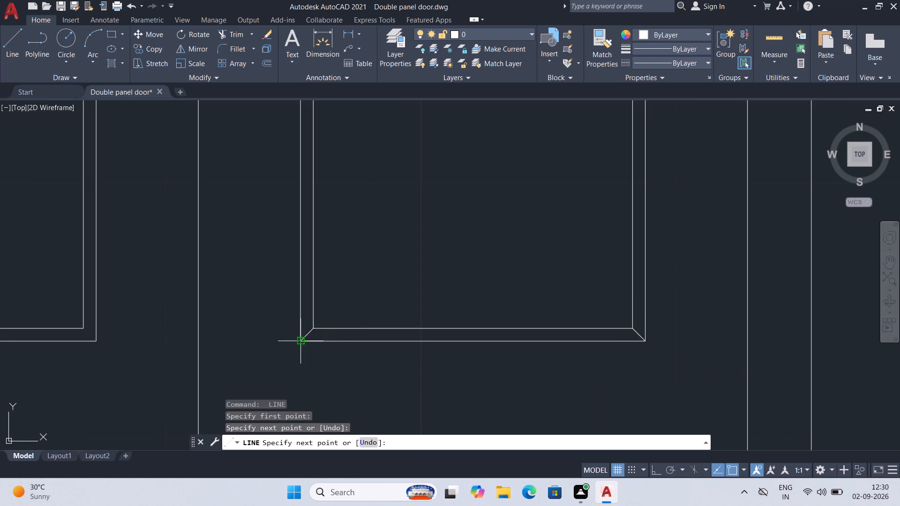
{"action": "key", "text": "space"}
Draw diagonal lines joining the inner and outer rectangles at both bottom corners of the left lower panel.
{"action": "key", "text": "space"}
{"action": "left_click", "coordinate": [82, 330]}
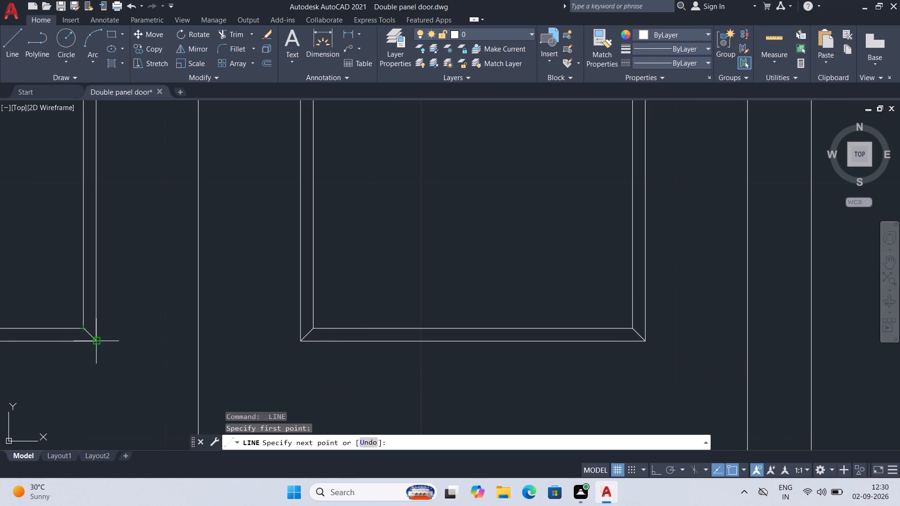
{"action": "left_click", "coordinate": [95, 339]}
{"action": "key", "text": "space"}
{"action": "middle_click_drag", "start_coordinate": [150, 368], "coordinate": [634, 352]}
{"action": "key", "text": "space"}
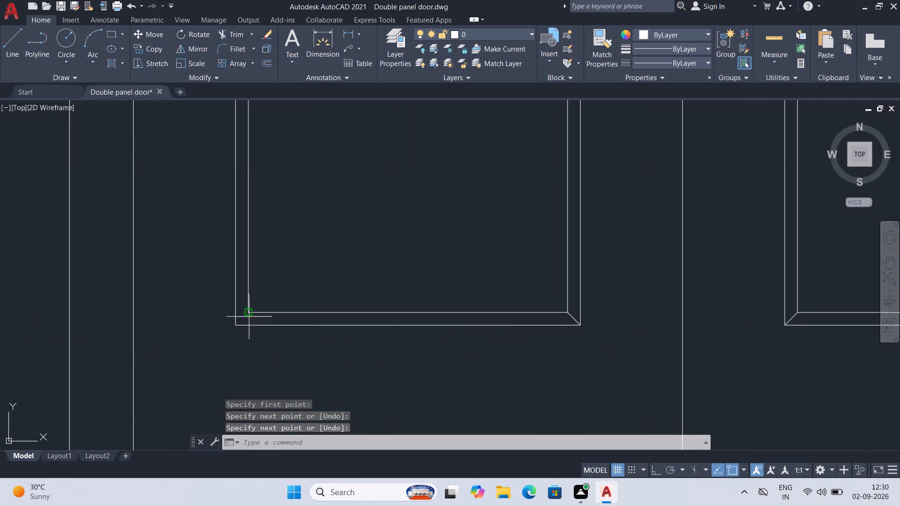
{"action": "left_click", "coordinate": [249, 311]}
{"action": "left_click", "coordinate": [238, 322]}
{"action": "key", "text": "space"}
Save the drawing.
{"action": "key", "text": "ctrl+s"}
With Ortho on, draw a vertical section line about 9'-9 1/2" long through the right door leaf, extending above and below the frame.
{"action": "scroll", "coordinate": [522, 354], "scroll_direction": "down", "scroll_amount": 1}
{"action": "scroll", "coordinate": [587, 314], "scroll_direction": "down", "scroll_amount": 1}
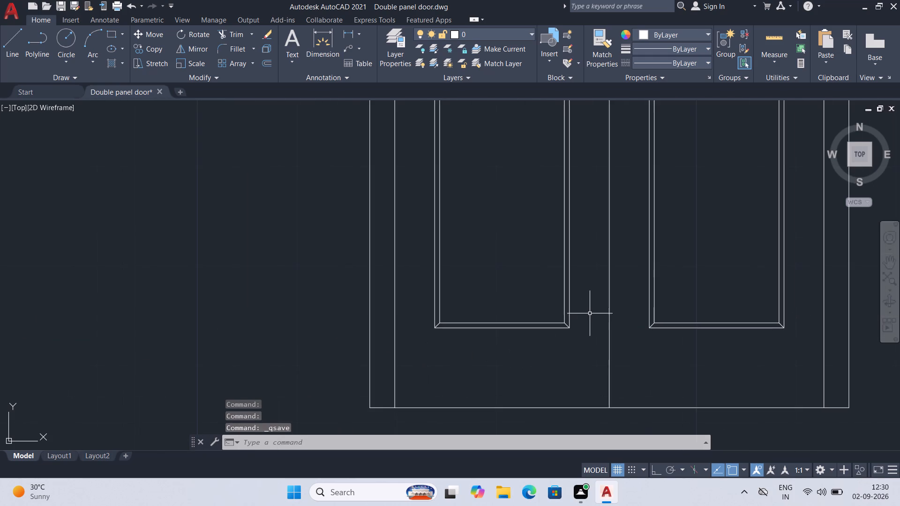
{"action": "middle_click_drag", "start_coordinate": [599, 313], "coordinate": [356, 343]}
{"action": "scroll", "coordinate": [440, 339], "scroll_direction": "down", "scroll_amount": 1}
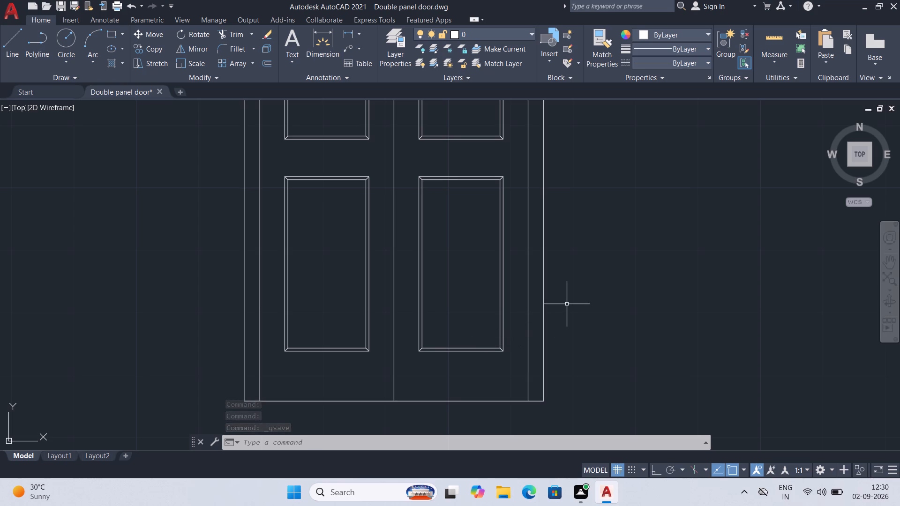
{"action": "scroll", "coordinate": [571, 304], "scroll_direction": "down", "scroll_amount": 2}
{"action": "middle_click_drag", "start_coordinate": [586, 298], "coordinate": [570, 312]}
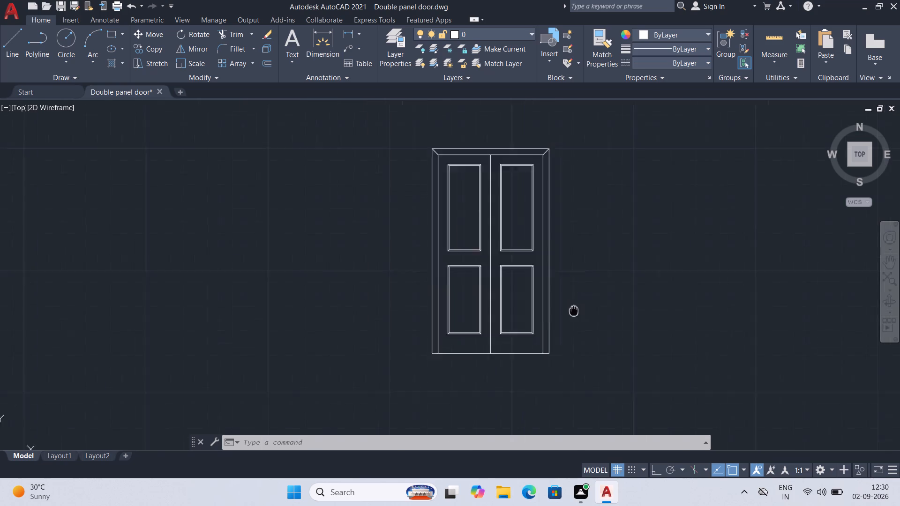
{"action": "middle_click_drag", "start_coordinate": [570, 312], "coordinate": [478, 364]}
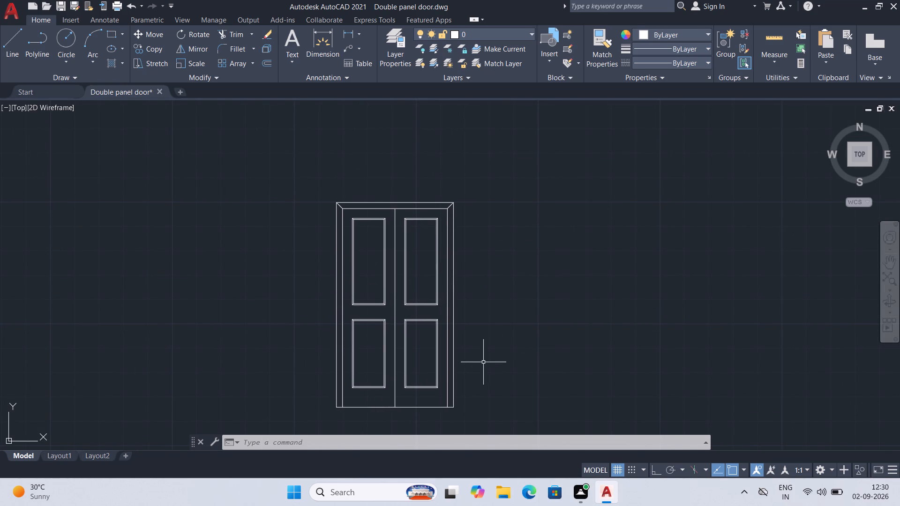
{"action": "key", "text": "l"}
{"action": "key", "text": "Return"}
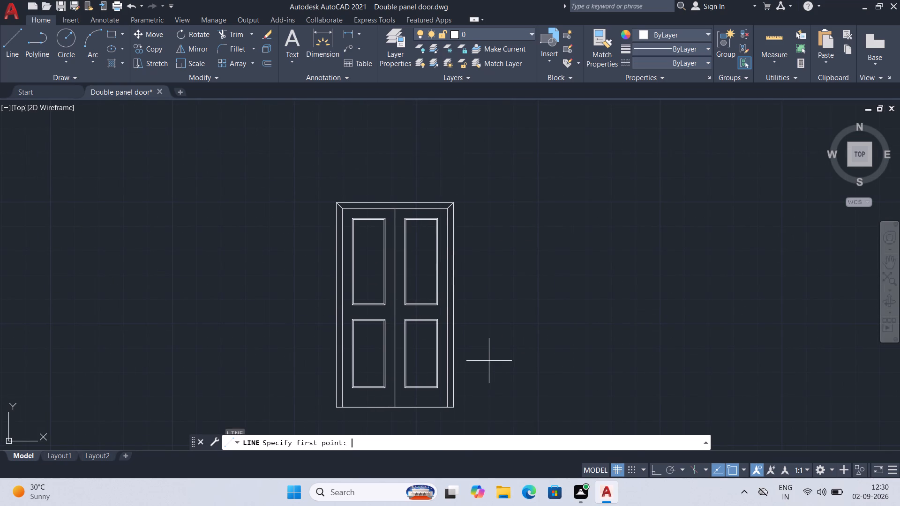
{"action": "key", "text": "F8"}
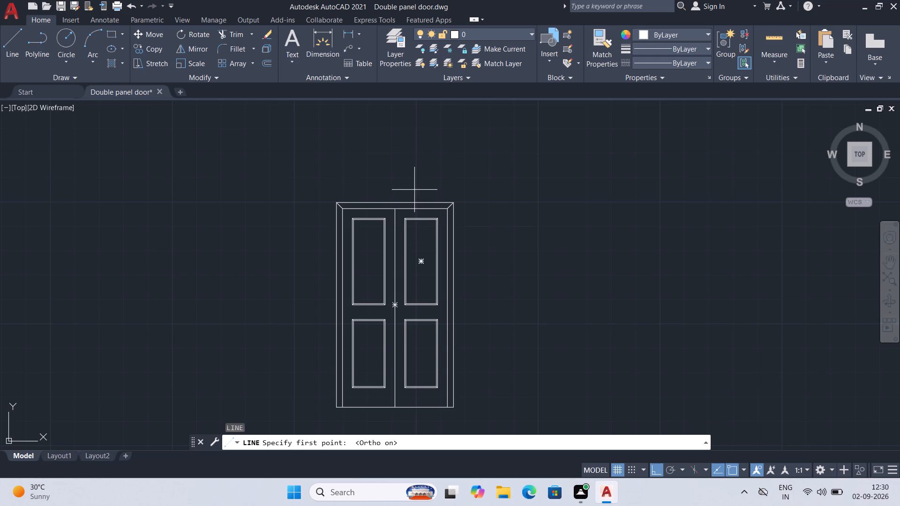
{"action": "left_click", "coordinate": [417, 159]}
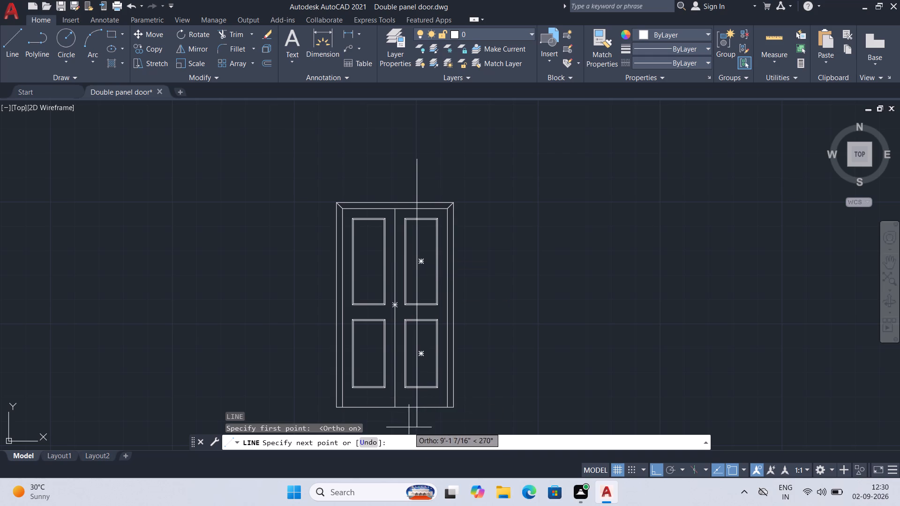
{"action": "middle_click_drag", "start_coordinate": [405, 430], "coordinate": [418, 340]}
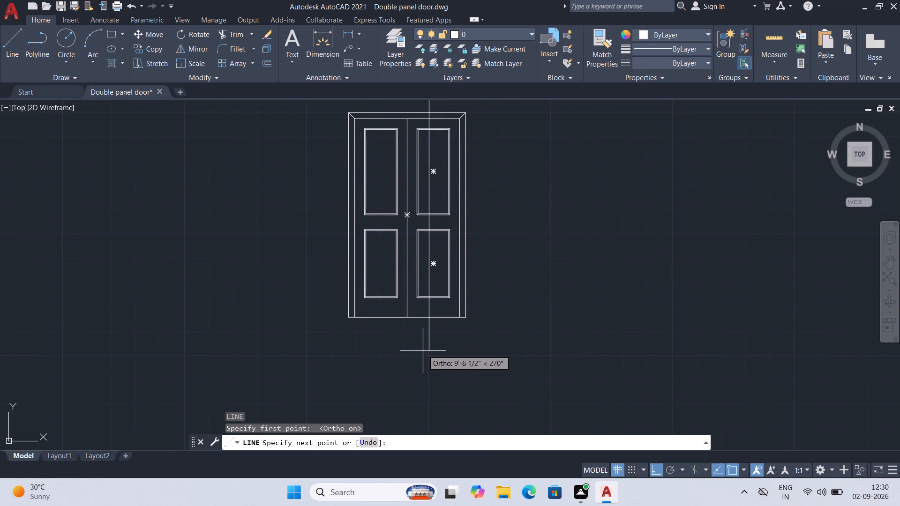
{"action": "left_click", "coordinate": [429, 356]}
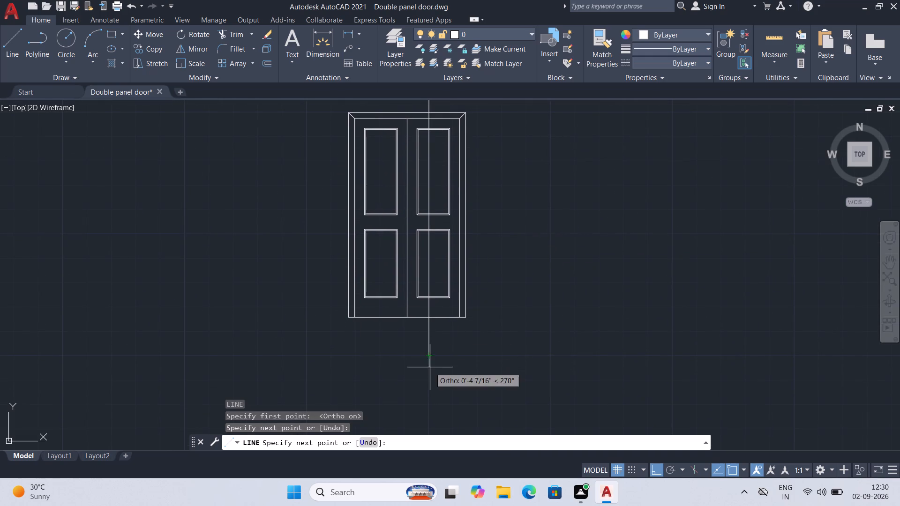
{"action": "key", "text": "space"}
Save the drawing with the new section line.
{"action": "key", "text": "ctrl+s"}
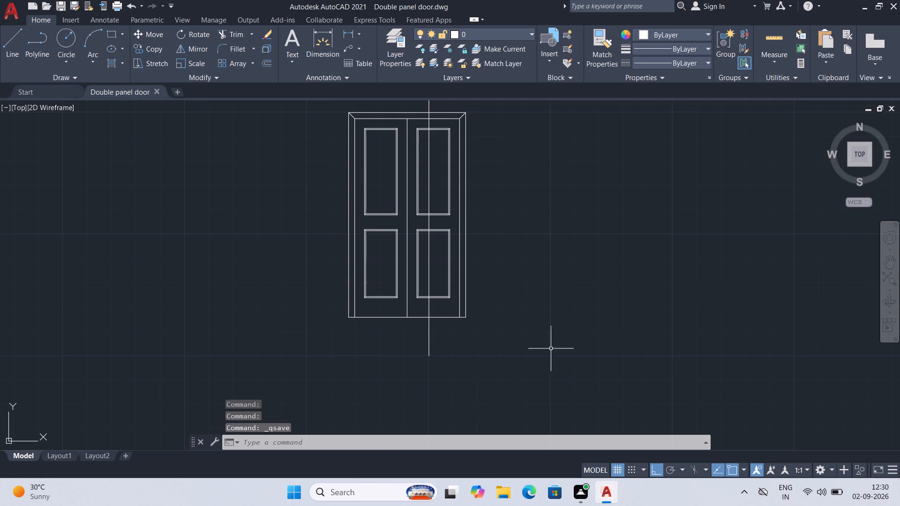
Draw short horizontal lines extending to the right from the top and bottom ends of the vertical section line.
{"action": "middle_click_drag", "start_coordinate": [537, 313], "coordinate": [532, 379]}
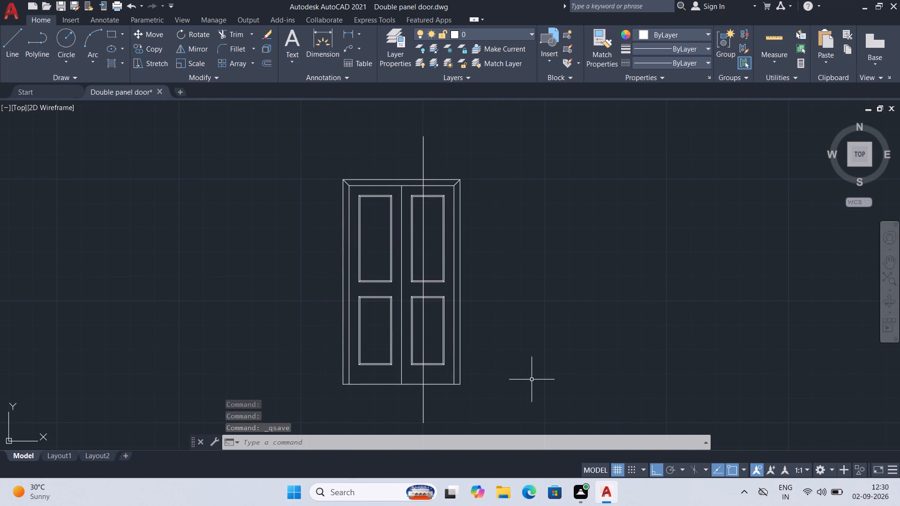
{"action": "key", "text": "l"}
{"action": "key", "text": "Return"}
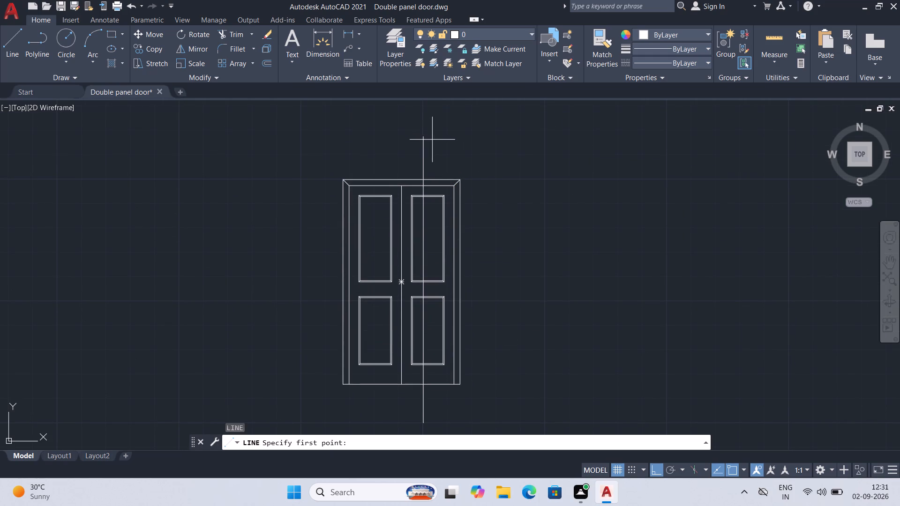
{"action": "left_click", "coordinate": [423, 136]}
{"action": "left_click", "coordinate": [445, 134]}
{"action": "key", "text": "space"}
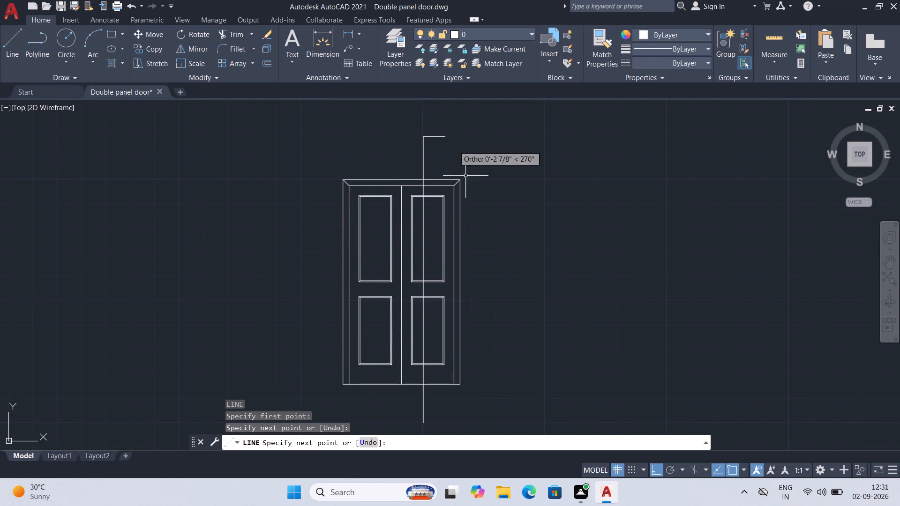
{"action": "key", "text": "space"}
{"action": "left_click", "coordinate": [423, 423]}
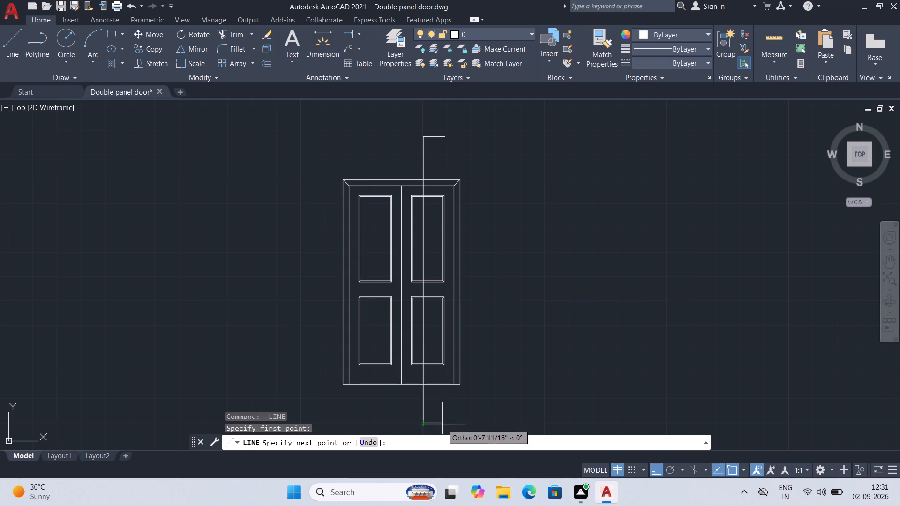
{"action": "left_click", "coordinate": [450, 424]}
{"action": "key", "text": "space"}
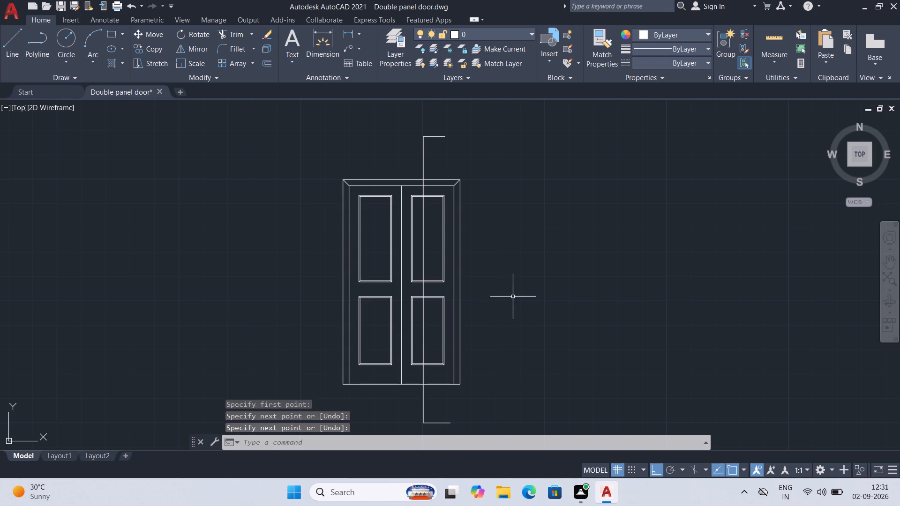
Select the vertical section line and load the CENTER2 linetype from acadiso.lin into the drawing.
{"action": "left_click", "coordinate": [421, 241]}
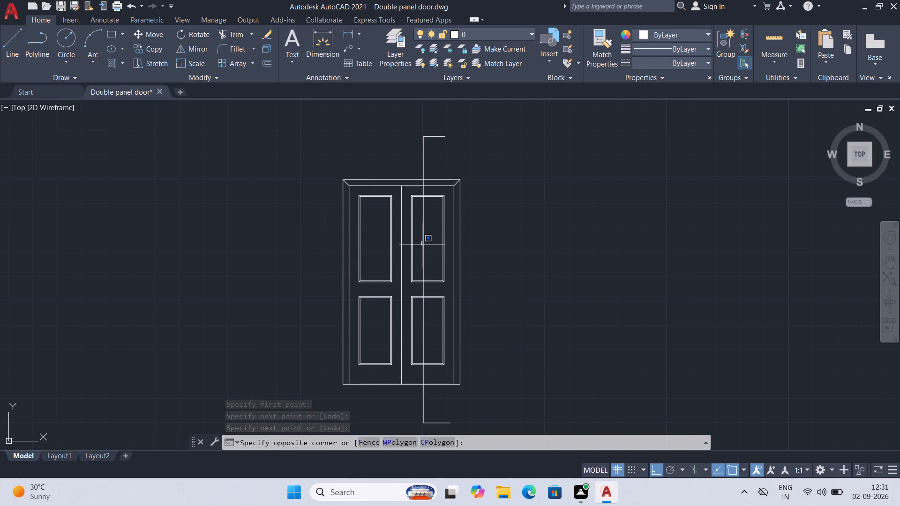
{"action": "left_click", "coordinate": [422, 243]}
{"action": "left_click", "coordinate": [422, 237]}
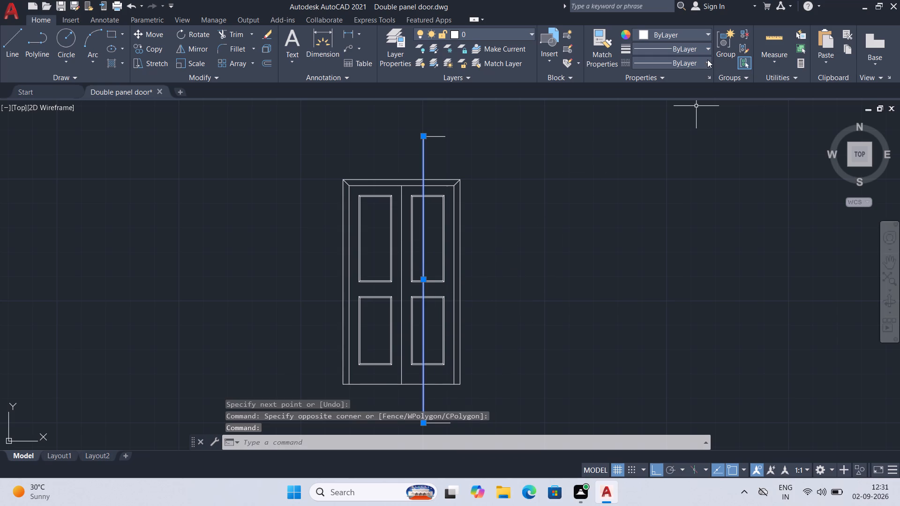
{"action": "left_click", "coordinate": [707, 60]}
{"action": "left_click", "coordinate": [668, 120]}
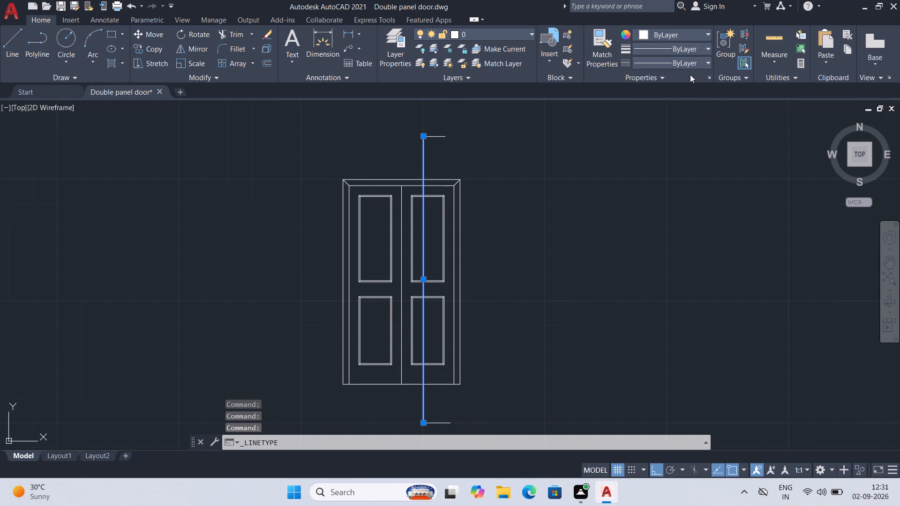
{"action": "left_click", "coordinate": [559, 146]}
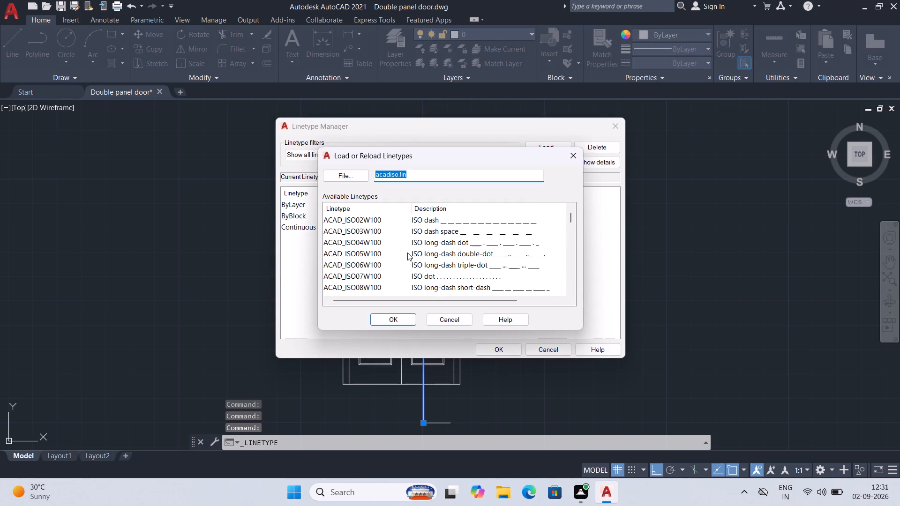
{"action": "scroll", "coordinate": [407, 253], "scroll_direction": "down", "scroll_amount": 3}
{"action": "scroll", "coordinate": [361, 272], "scroll_direction": "down", "scroll_amount": 2}
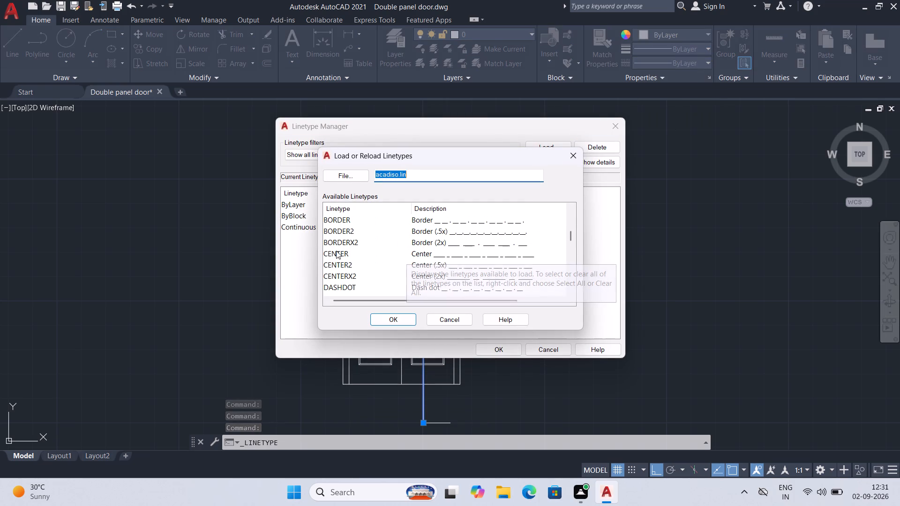
{"action": "left_click", "coordinate": [339, 261]}
{"action": "left_click", "coordinate": [386, 318]}
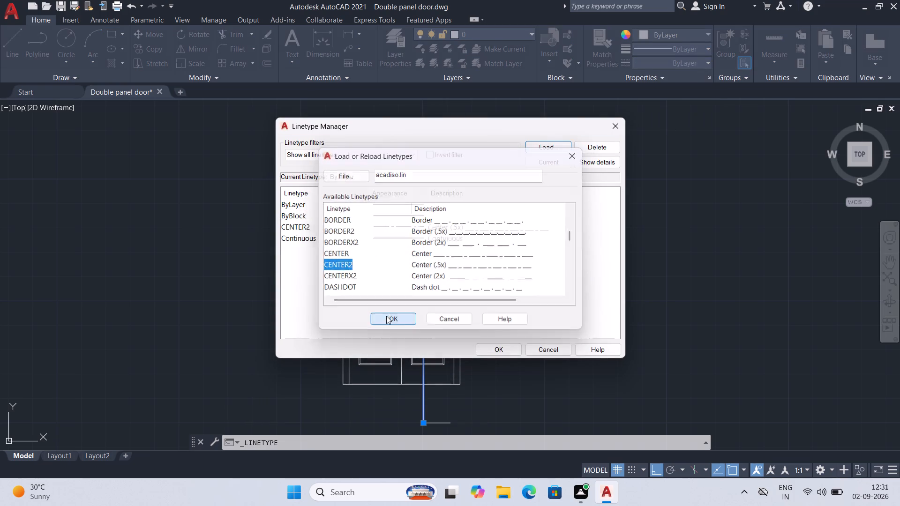
{"action": "left_click", "coordinate": [458, 229]}
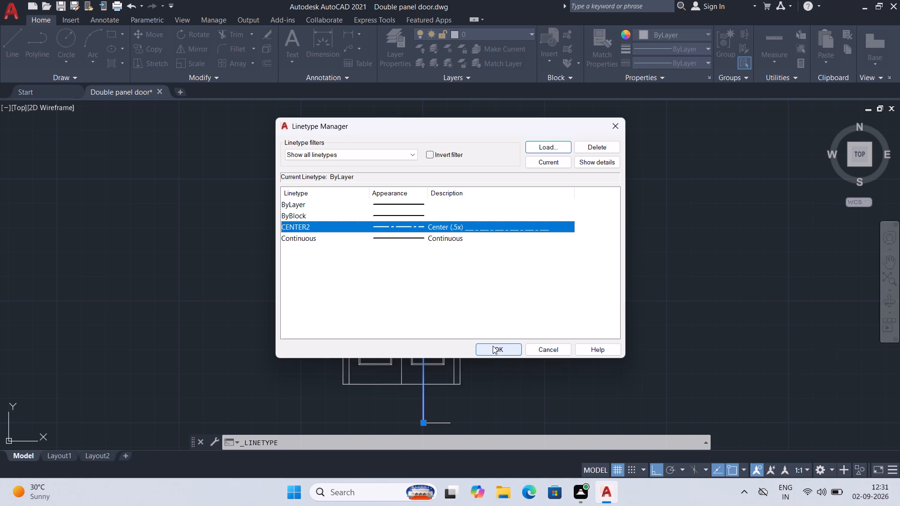
{"action": "left_click", "coordinate": [493, 346]}
Assign the CENTER2 linetype to the vertical section line.
{"action": "left_click", "coordinate": [425, 242]}
{"action": "left_click", "coordinate": [423, 240]}
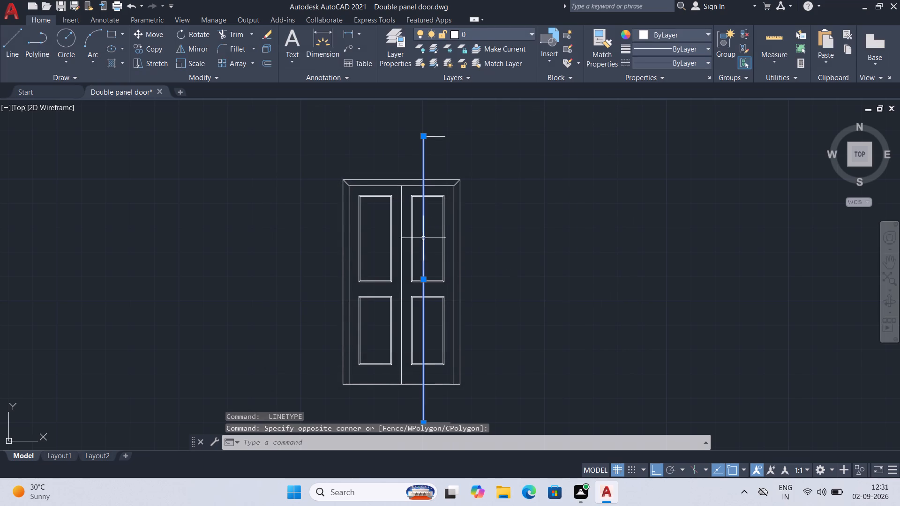
{"action": "left_click", "coordinate": [705, 67]}
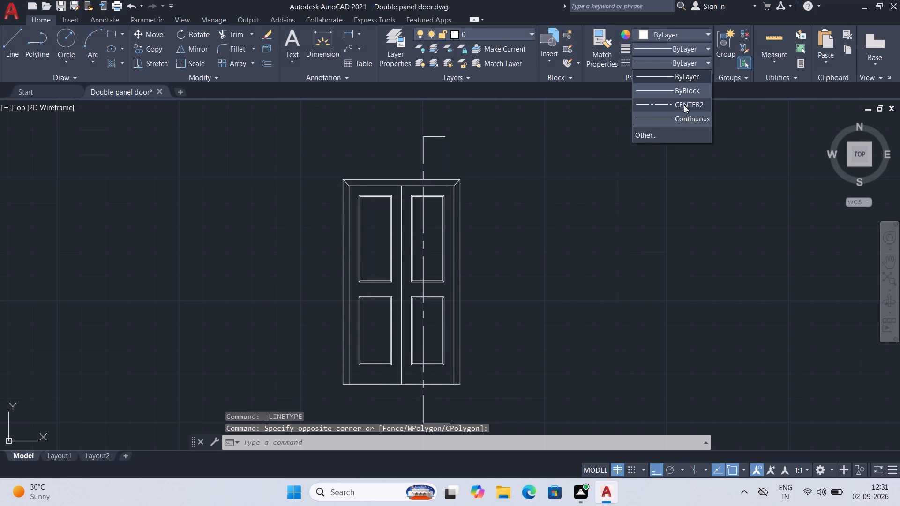
{"action": "left_click", "coordinate": [684, 105]}
Try a linetype scale of 0.5 on the vertical section line, and finally set it to 0.25.
{"action": "key", "text": "p"}
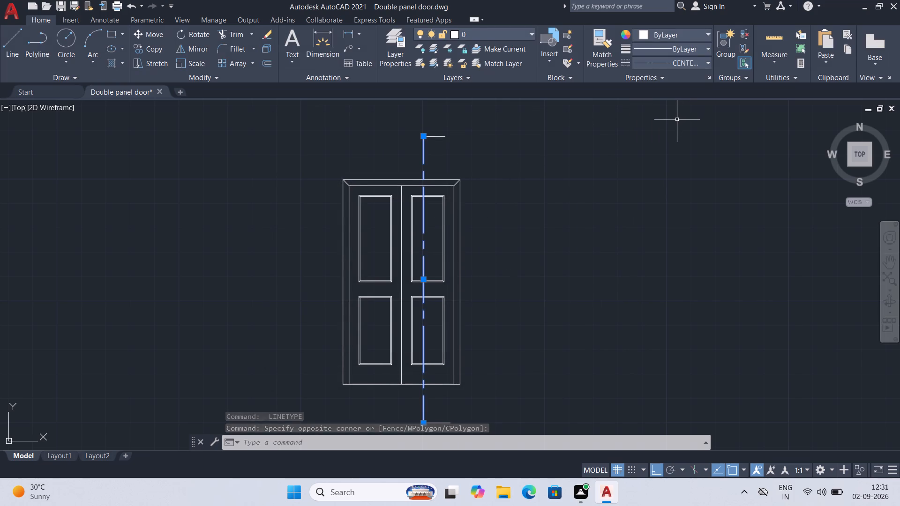
{"action": "key", "text": "r"}
{"action": "key", "text": "Return"}
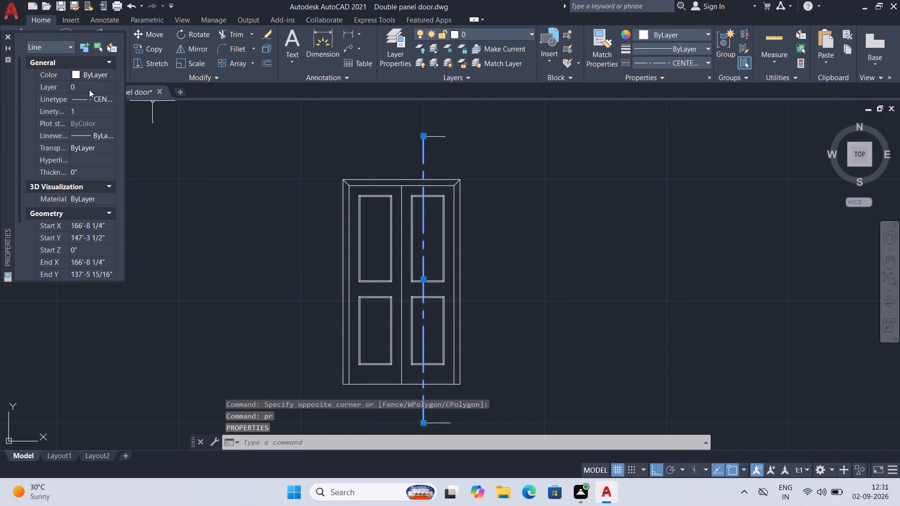
{"action": "left_click", "coordinate": [83, 110]}
{"action": "type", "text": "0.5"}
{"action": "key", "text": "Return"}
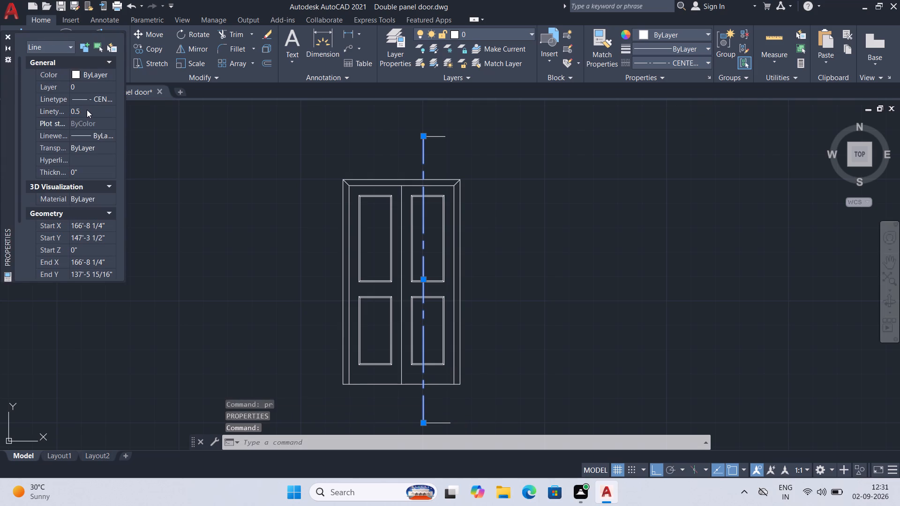
{"action": "left_click", "coordinate": [87, 110]}
{"action": "type", "text": "0.25"}
{"action": "key", "text": "Return"}
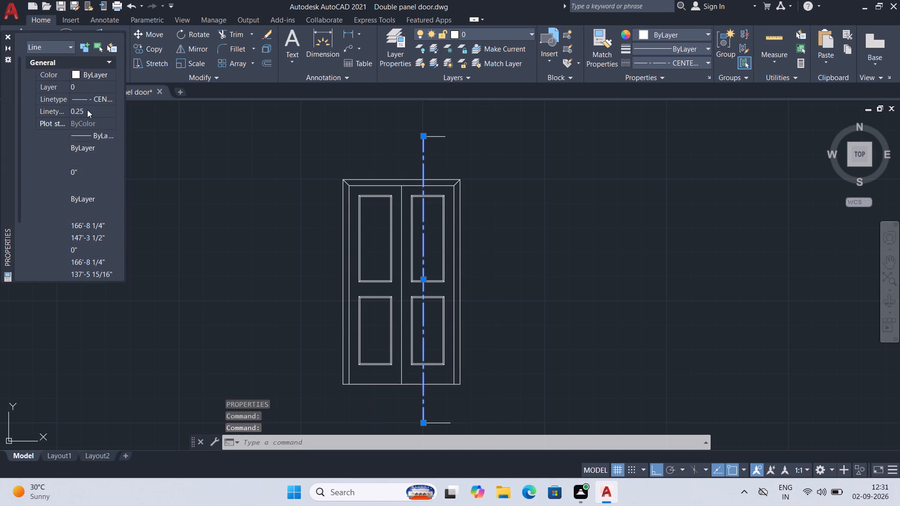
Save the drawing with the section line deselected and close the Properties palette.
{"action": "key", "text": "ctrl+s"}
{"action": "left_click", "coordinate": [241, 190]}
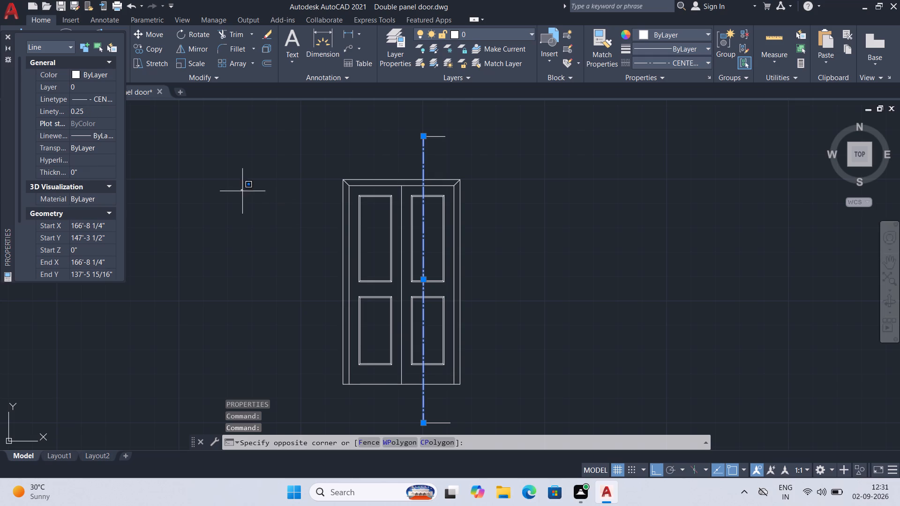
{"action": "left_click", "coordinate": [247, 215], "text": "ctrl"}
{"action": "left_click", "coordinate": [247, 215]}
{"action": "key", "text": "ctrl+s"}
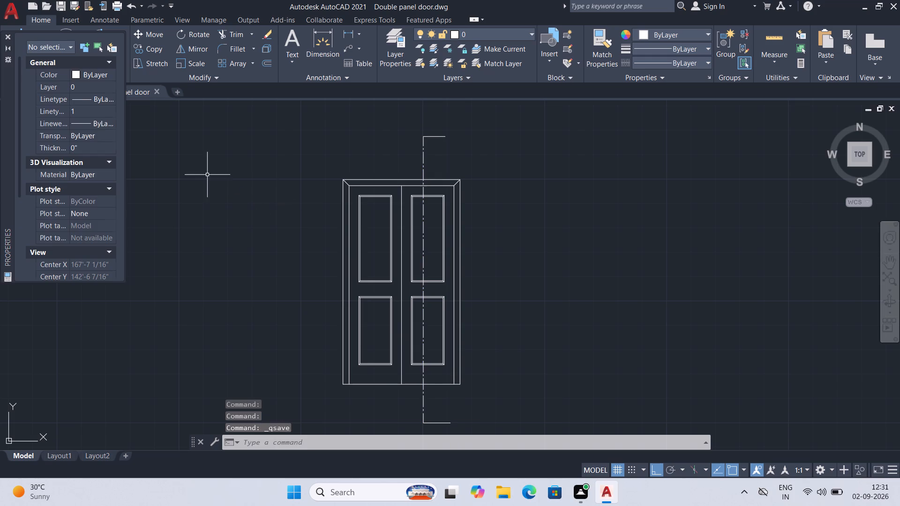
{"action": "left_click", "coordinate": [7, 33]}
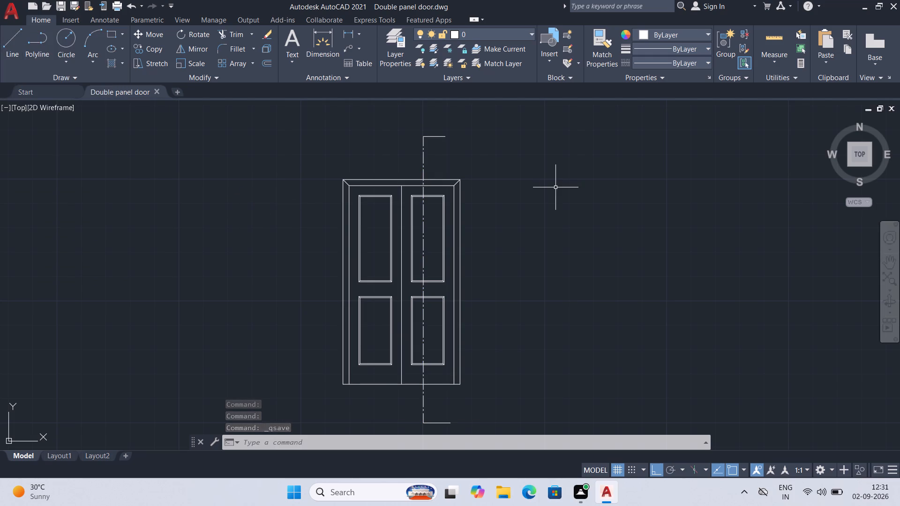
Draw a small circle centred on the free end of the upper horizontal section line.
{"action": "key", "text": "c"}
{"action": "key", "text": "Return"}
{"action": "scroll", "coordinate": [437, 146], "scroll_direction": "up", "scroll_amount": 2}
{"action": "middle_click_drag", "start_coordinate": [443, 145], "coordinate": [435, 248]}
{"action": "scroll", "coordinate": [461, 271], "scroll_direction": "up", "scroll_amount": 2}
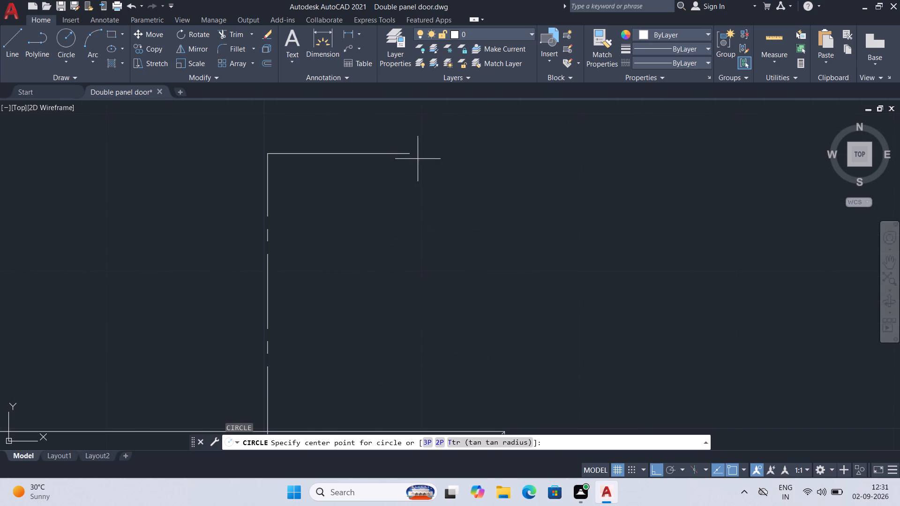
{"action": "left_click", "coordinate": [411, 154]}
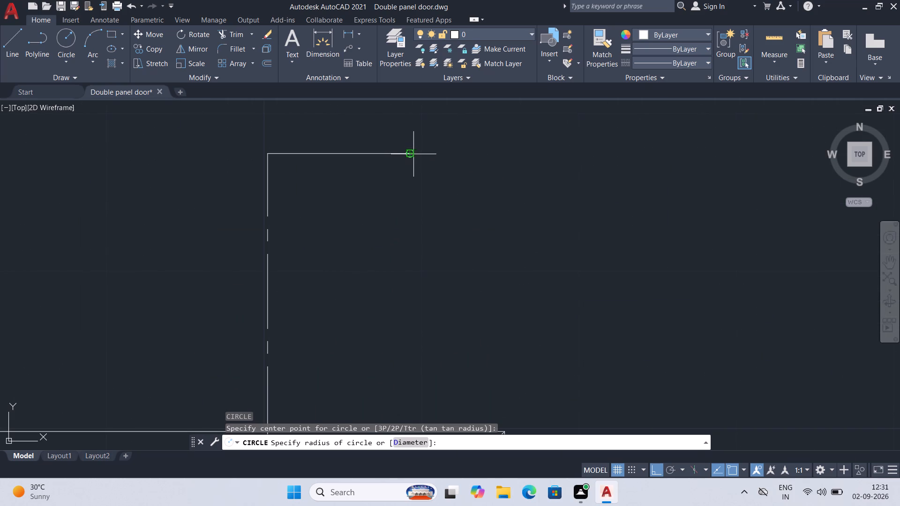
{"action": "left_click", "coordinate": [421, 162]}
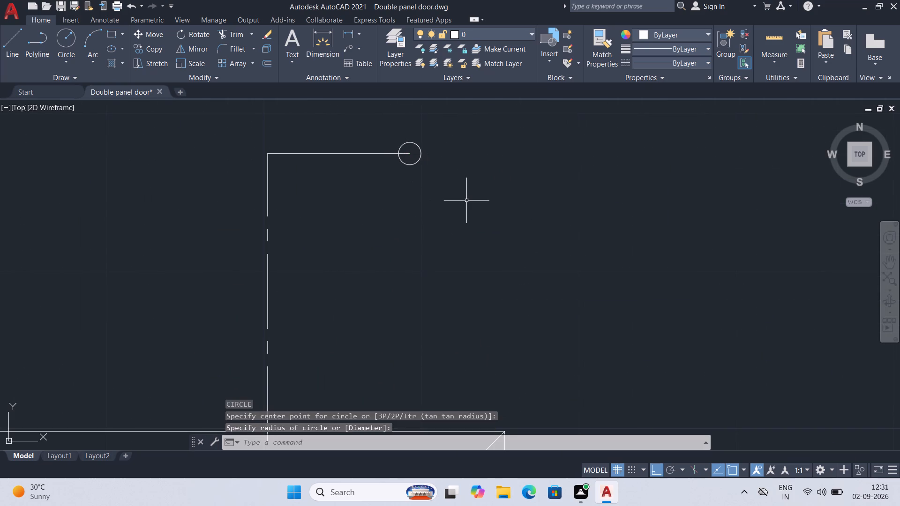
Draw lines about 13/16" up from the circle's top, sloping down right with Ortho off, and back to the circle's centre.
{"action": "key", "text": "l"}
{"action": "key", "text": "Return"}
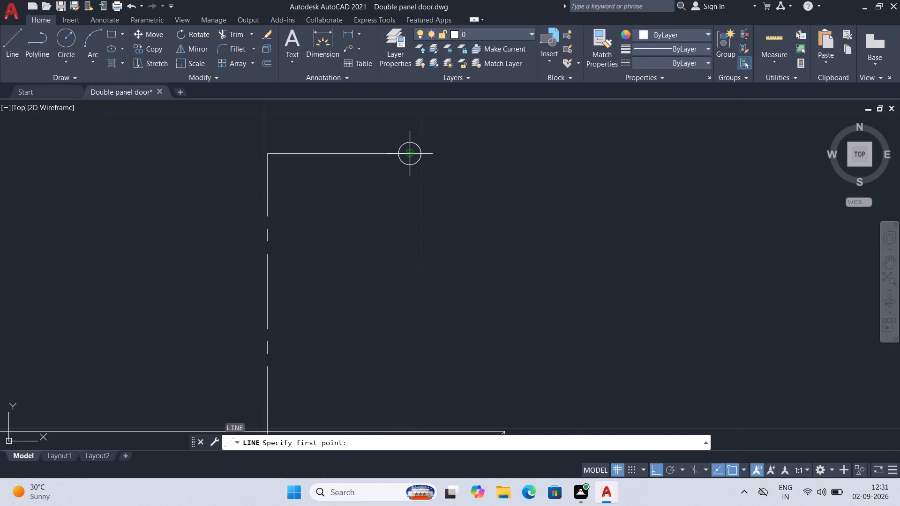
{"action": "left_click", "coordinate": [412, 142]}
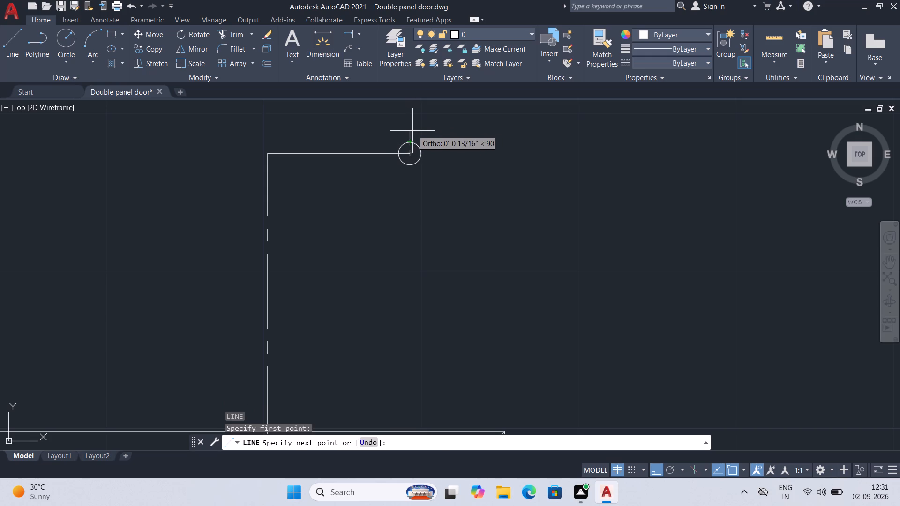
{"action": "left_click", "coordinate": [412, 131]}
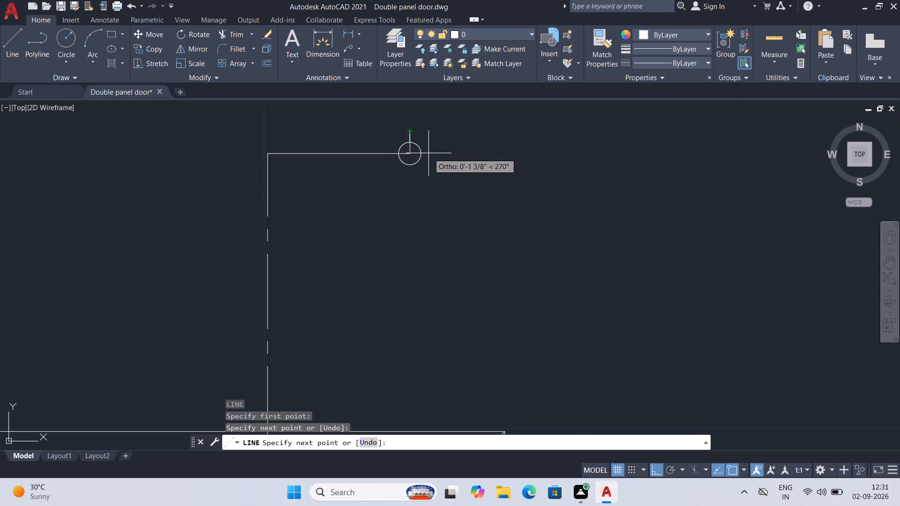
{"action": "key", "text": "F8"}
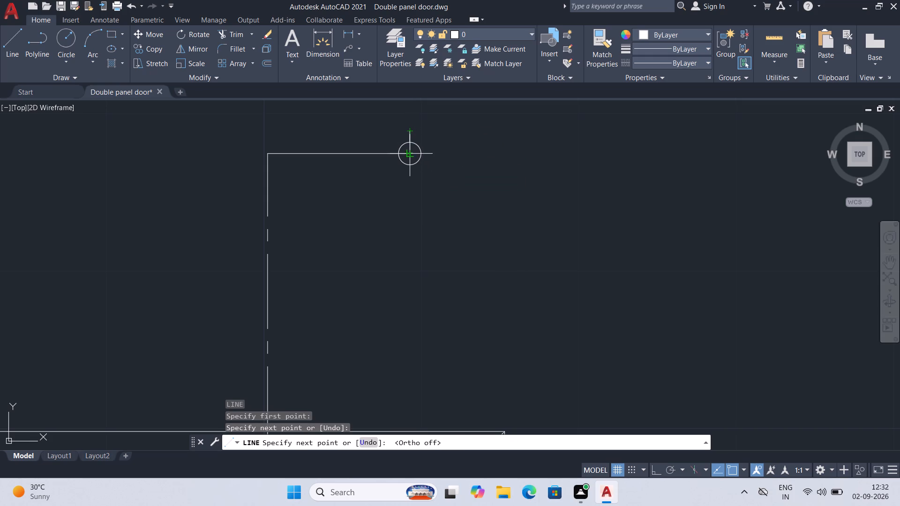
{"action": "left_click", "coordinate": [436, 153]}
{"action": "left_click", "coordinate": [407, 156]}
{"action": "key", "text": "space"}
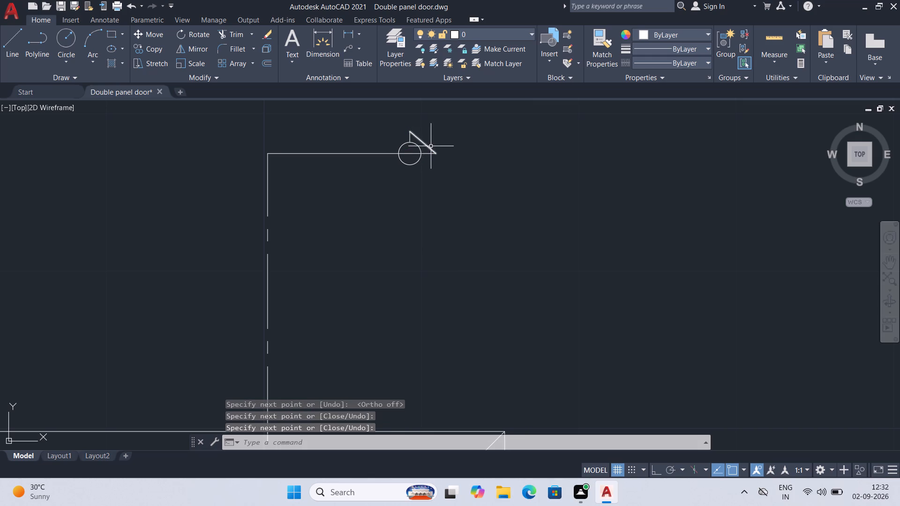
Lengthen the pointer's horizontal base line to the right, stretch the sloping line's end to meet it, and save.
{"action": "left_click", "coordinate": [429, 153]}
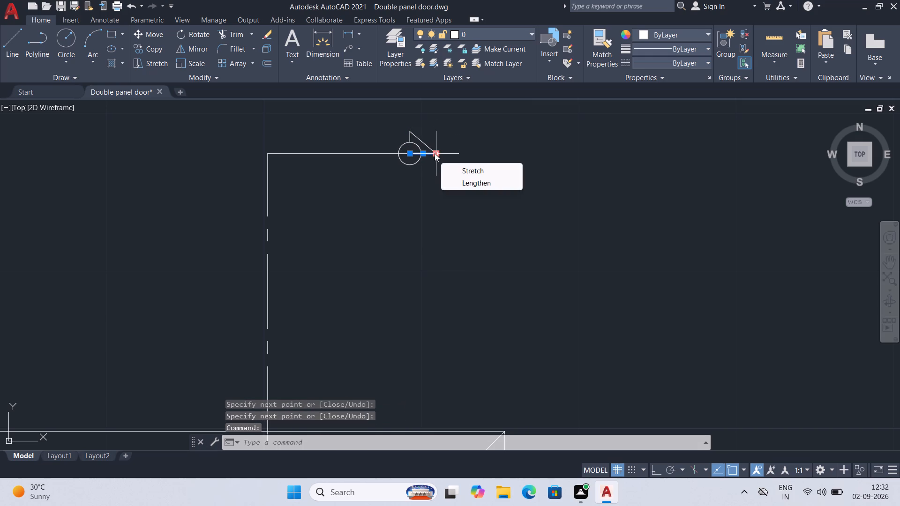
{"action": "left_click", "coordinate": [466, 179]}
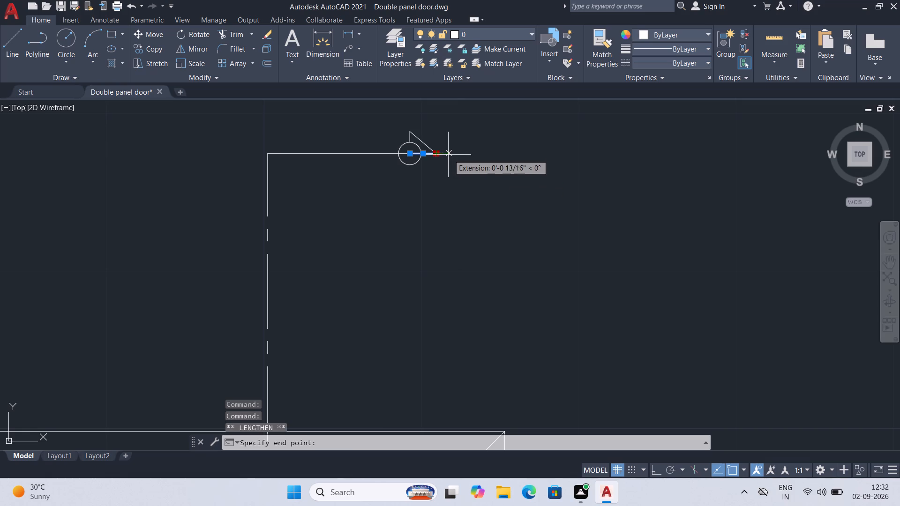
{"action": "left_click", "coordinate": [446, 154]}
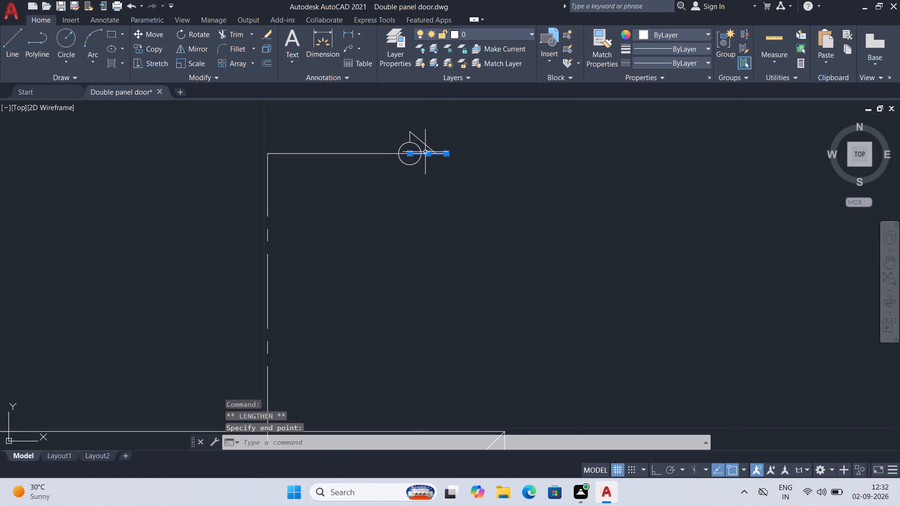
{"action": "key", "text": "space"}
{"action": "key", "text": "space"}
{"action": "key", "text": "space"}
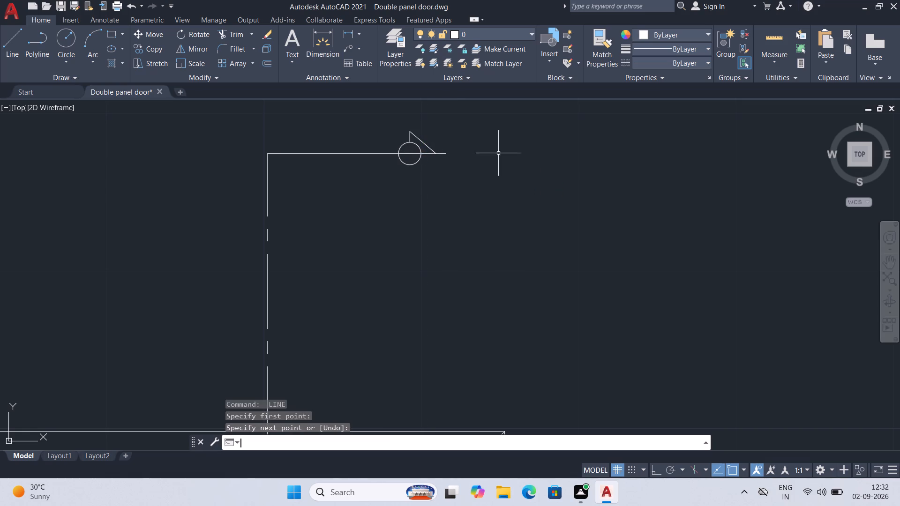
{"action": "left_click", "coordinate": [426, 145]}
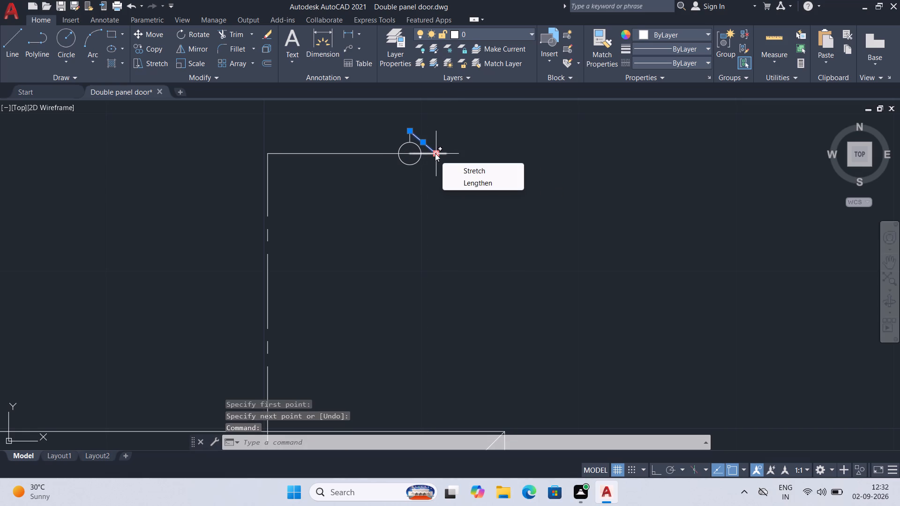
{"action": "left_click", "coordinate": [435, 153]}
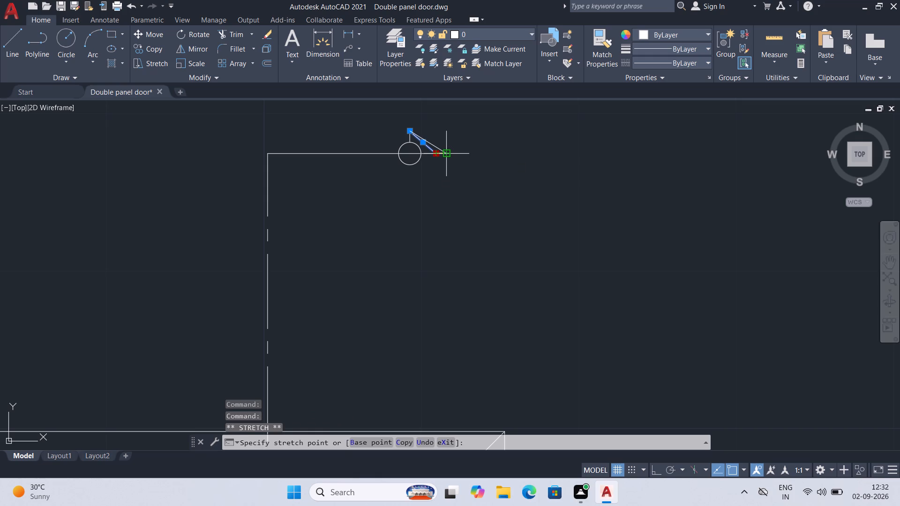
{"action": "left_click", "coordinate": [449, 153]}
{"action": "key", "text": "ctrl+s"}
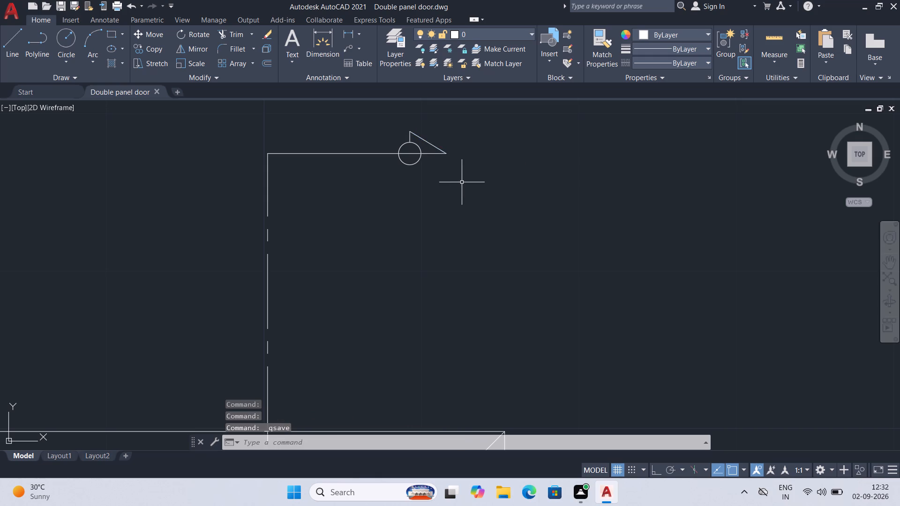
Trim away the horizontal line segments inside the circle and save the drawing.
{"action": "type", "text": "tr"}
{"action": "key", "text": "Return"}
{"action": "left_click", "coordinate": [412, 150]}
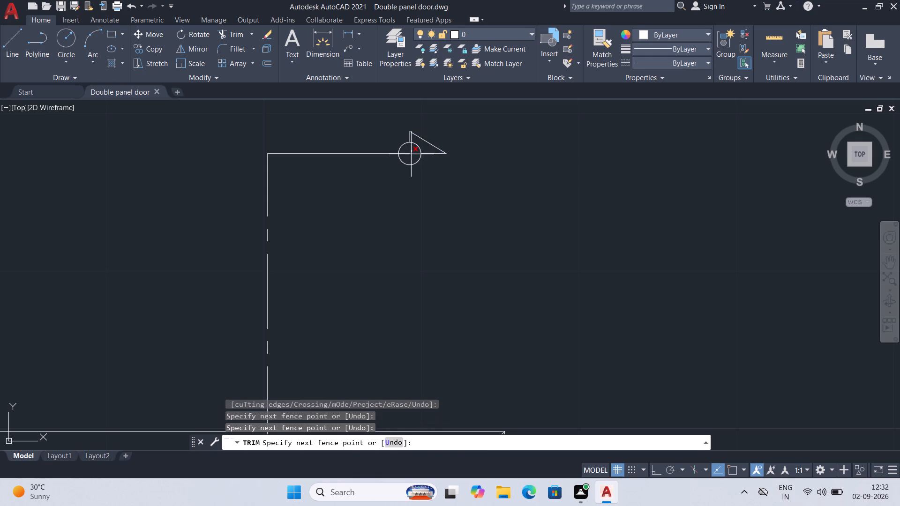
{"action": "left_click", "coordinate": [411, 154]}
{"action": "left_click", "coordinate": [407, 154]}
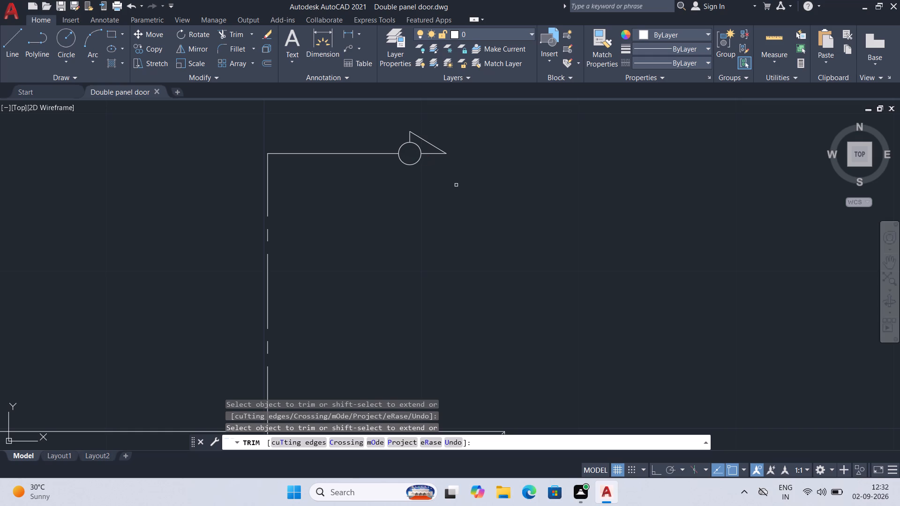
{"action": "key", "text": "ctrl+s"}
Select the three pointer lines beside the circle and stretch their shared tip slightly up and to the right.
{"action": "left_click", "coordinate": [466, 157]}
{"action": "left_click", "coordinate": [431, 141]}
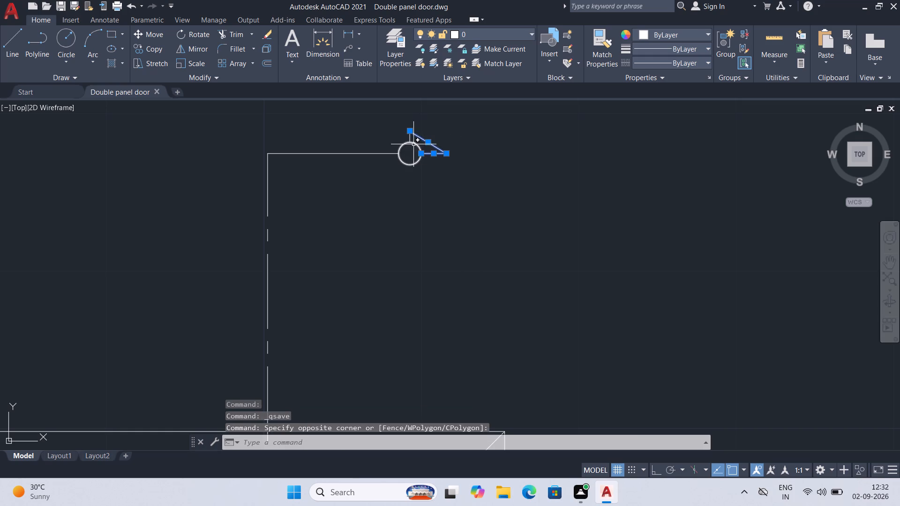
{"action": "left_click", "coordinate": [416, 140]}
{"action": "left_click", "coordinate": [408, 140]}
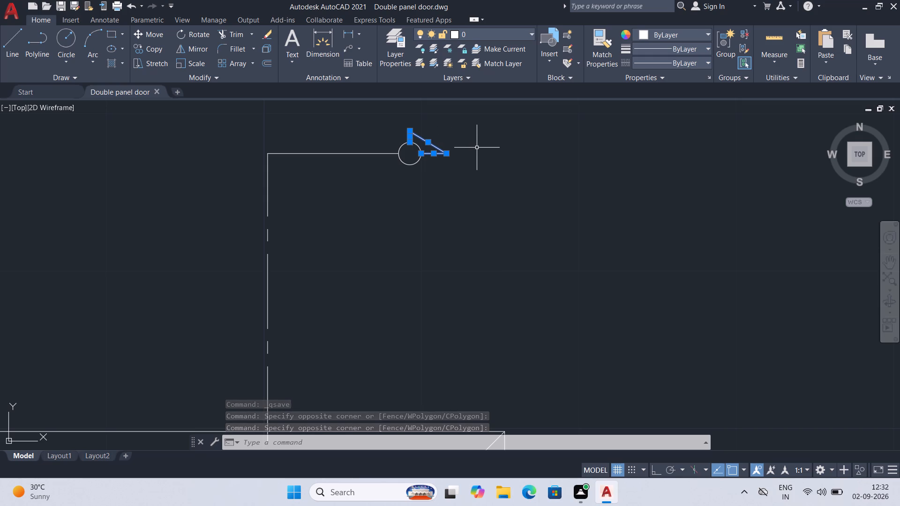
{"action": "key", "text": "s"}
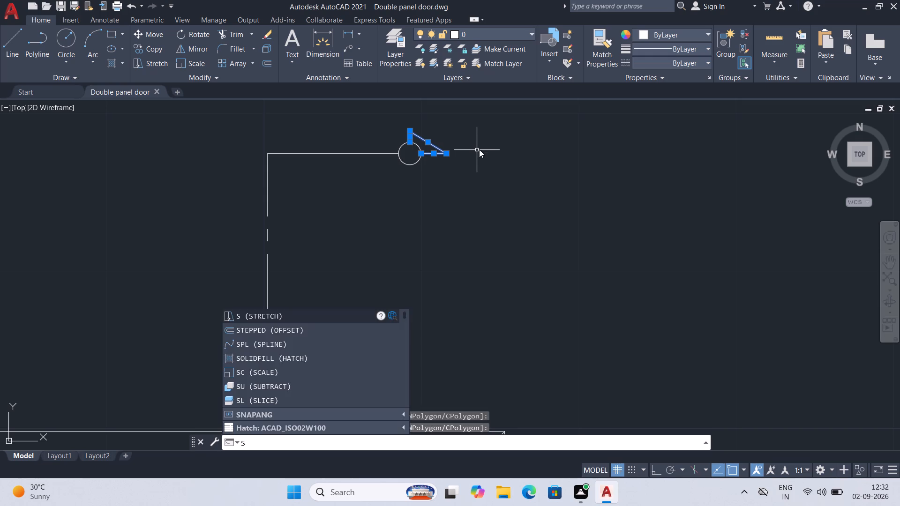
{"action": "key", "text": "Return"}
{"action": "left_click", "coordinate": [460, 136]}
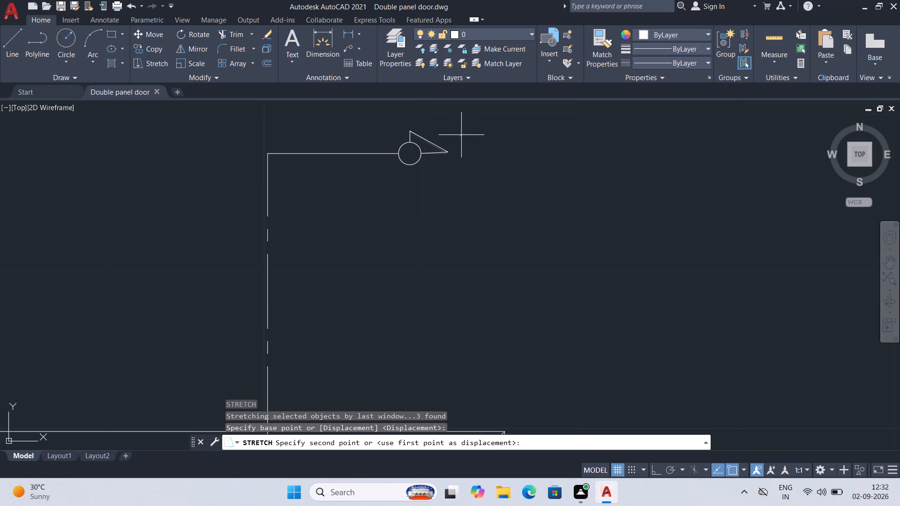
{"action": "left_click", "coordinate": [461, 135]}
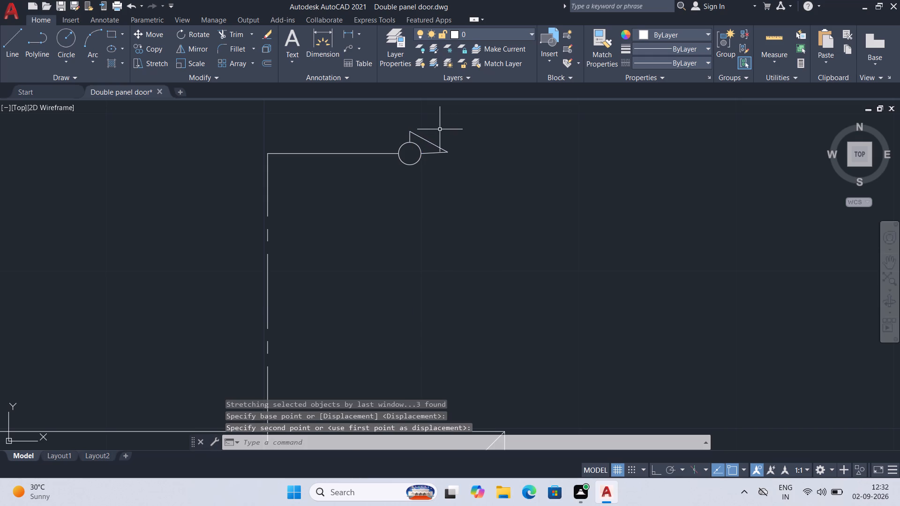
Mirror the three pointer lines below an axis from the circle's centre to the tip, keep the originals, and save.
{"action": "left_click", "coordinate": [439, 129]}
{"action": "left_click", "coordinate": [443, 165]}
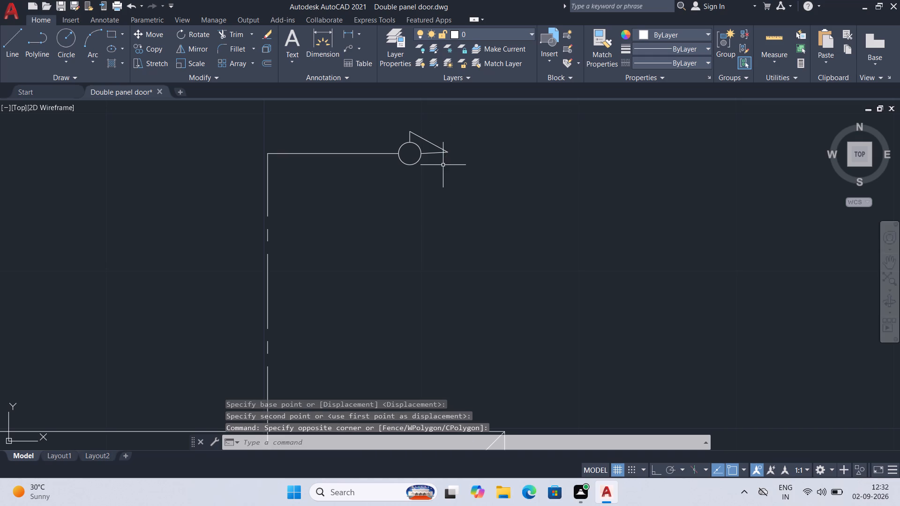
{"action": "left_click_drag", "start_coordinate": [472, 163], "coordinate": [459, 154]}
{"action": "left_click", "coordinate": [433, 130]}
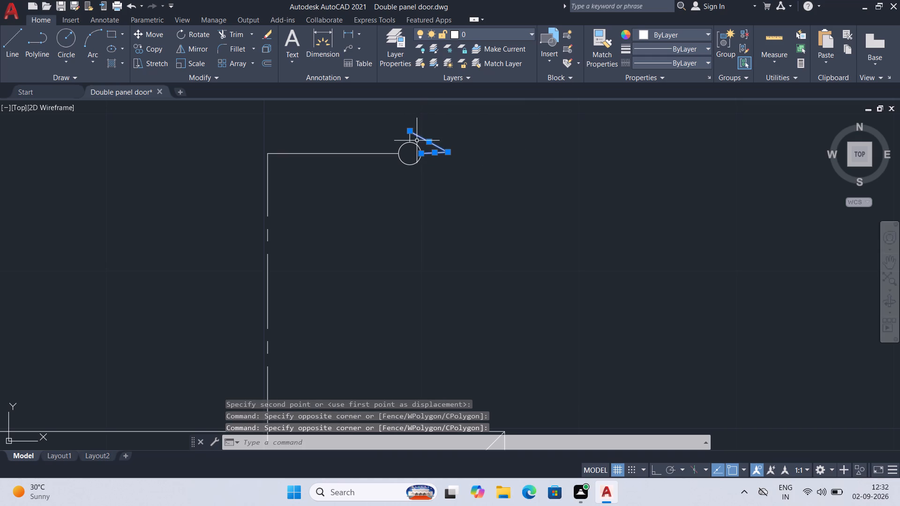
{"action": "left_click", "coordinate": [413, 140]}
{"action": "left_click", "coordinate": [408, 136]}
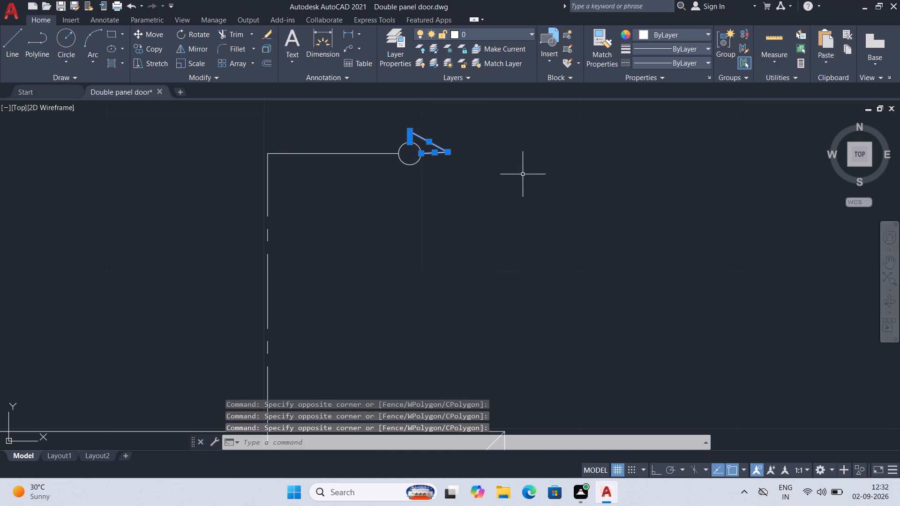
{"action": "key", "text": "m"}
{"action": "key", "text": "i"}
{"action": "key", "text": "Return"}
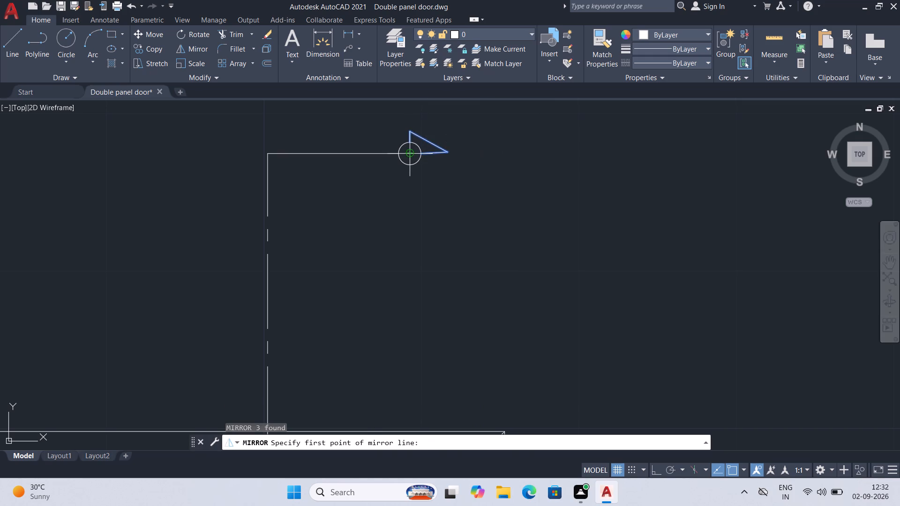
{"action": "left_click", "coordinate": [411, 151]}
{"action": "left_click", "coordinate": [444, 153]}
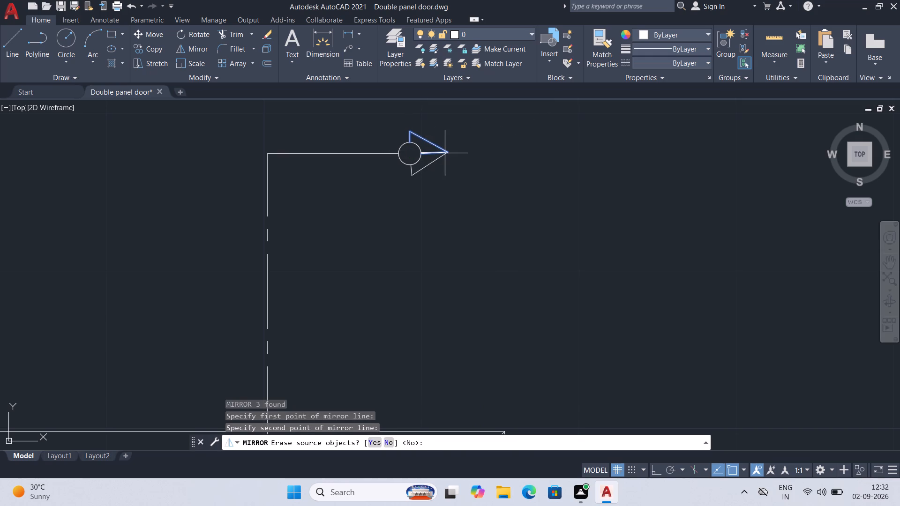
{"action": "key", "text": "n"}
{"action": "key", "text": "Return"}
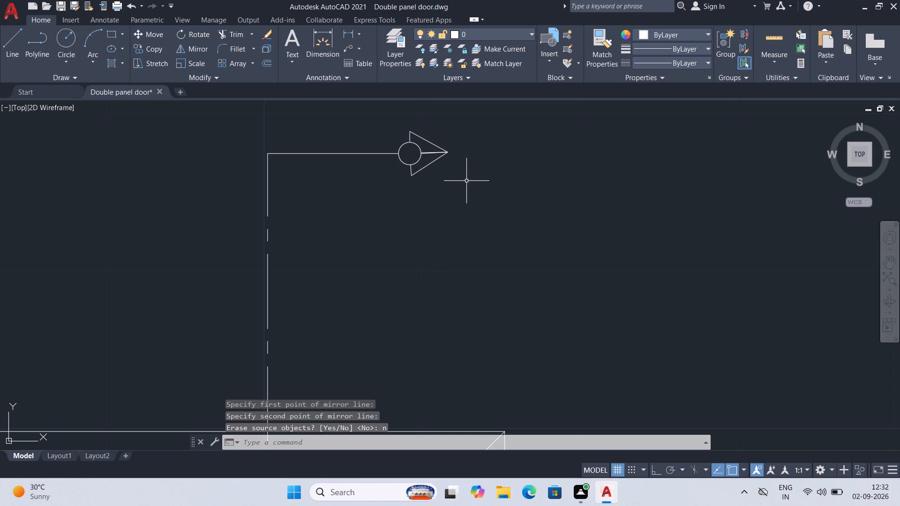
{"action": "key", "text": "ctrl+s"}
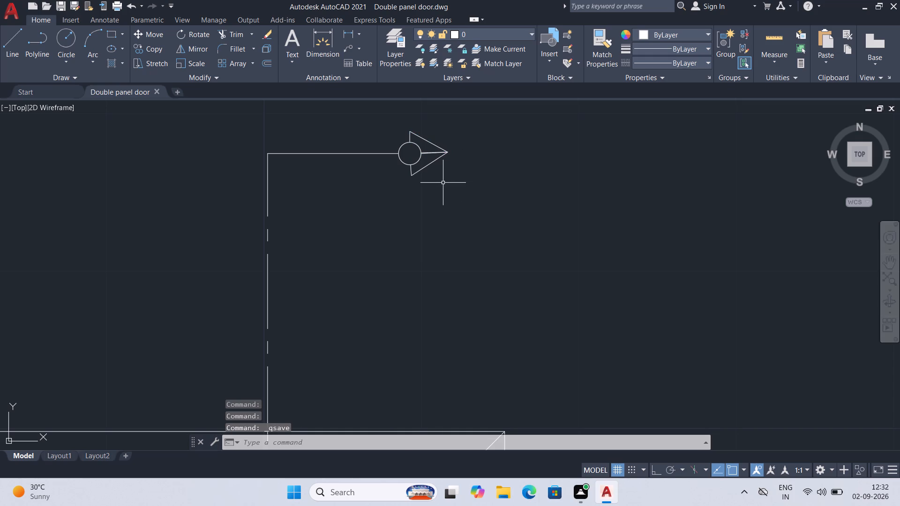
Erase the two inner lines running from the circle to the arrow tip.
{"action": "left_click", "coordinate": [427, 155]}
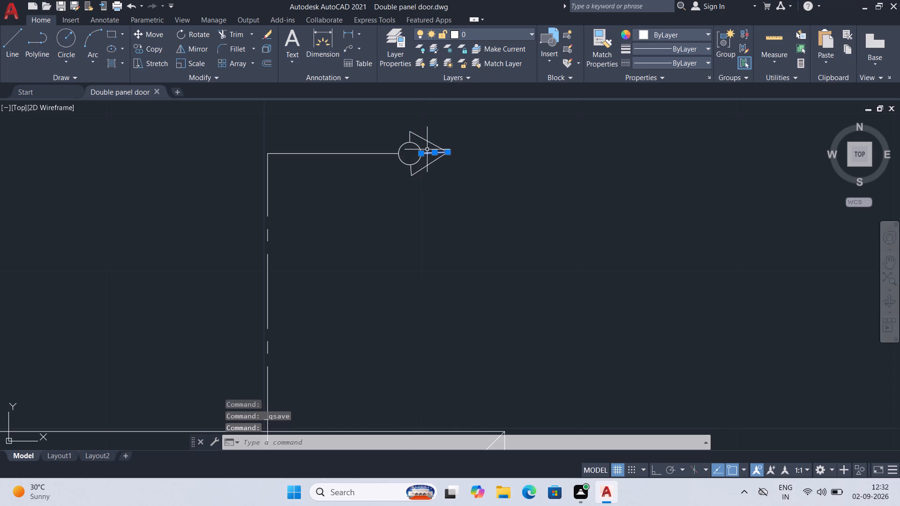
{"action": "key", "text": "Delete"}
{"action": "left_click", "coordinate": [428, 153]}
{"action": "key", "text": "Delete"}
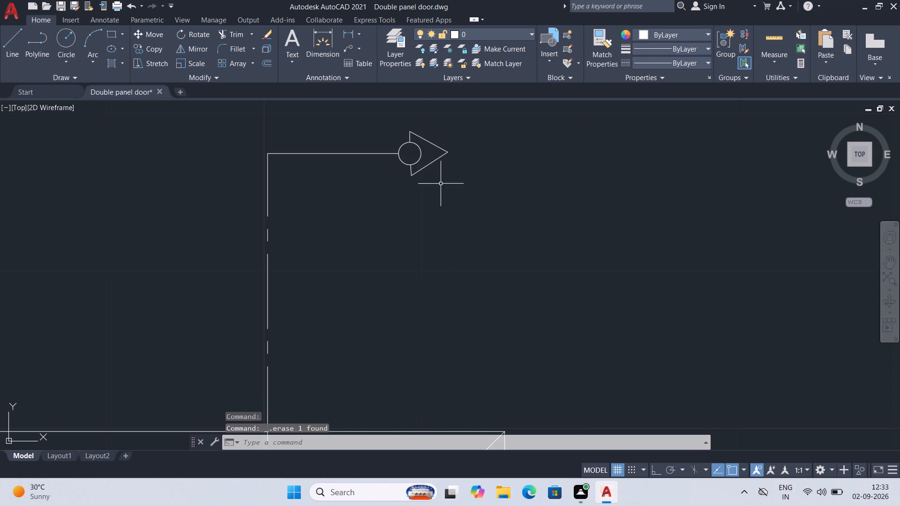
Fill the triangular arrow beside the circle at the section line's top end with a SOLID hatch and save.
{"action": "key", "text": "h"}
{"action": "key", "text": "Return"}
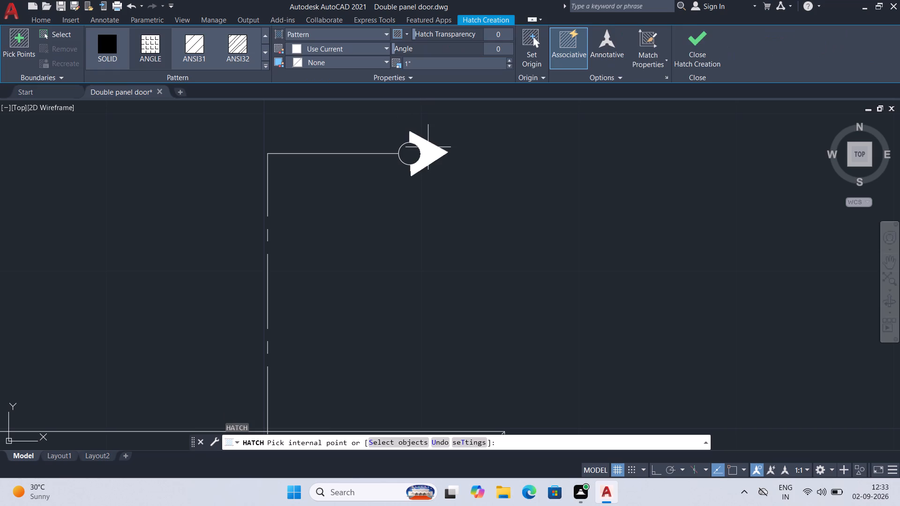
{"action": "left_click", "coordinate": [427, 146]}
{"action": "key", "text": "ctrl+s"}
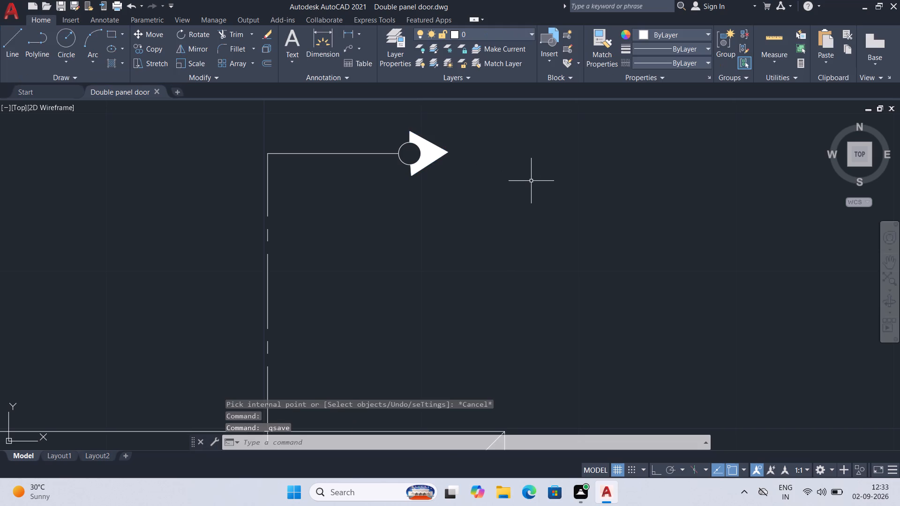
{"action": "scroll", "coordinate": [531, 181], "scroll_direction": "down", "scroll_amount": 3}
{"action": "middle_click_drag", "start_coordinate": [570, 185], "coordinate": [518, 184]}
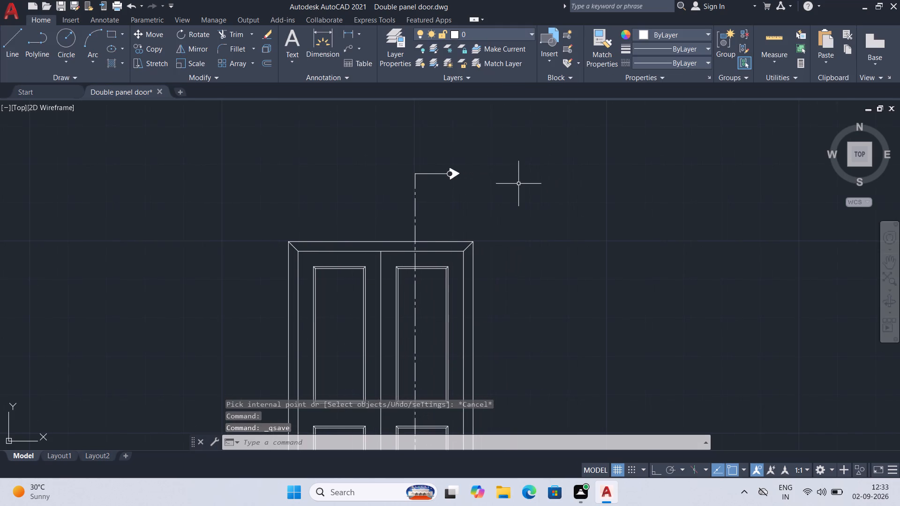
{"action": "scroll", "coordinate": [506, 181], "scroll_direction": "up", "scroll_amount": 1}
{"action": "key", "text": "ctrl+s"}
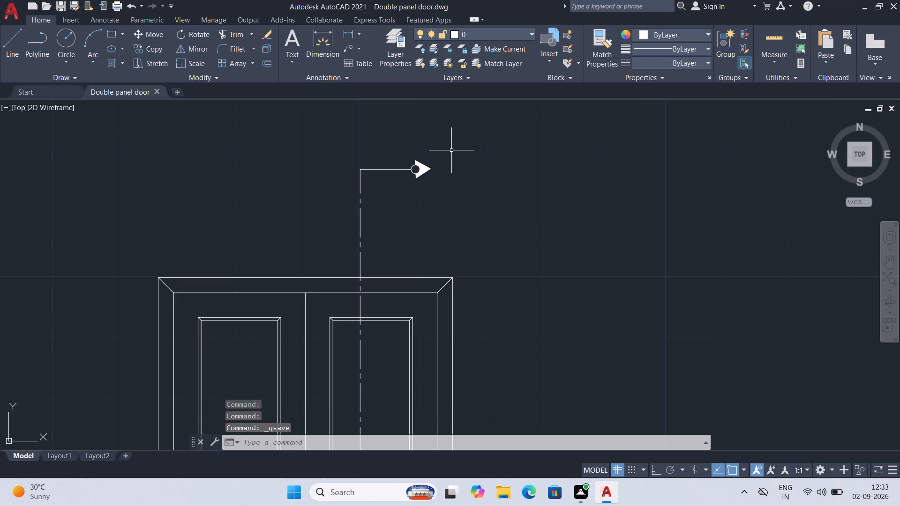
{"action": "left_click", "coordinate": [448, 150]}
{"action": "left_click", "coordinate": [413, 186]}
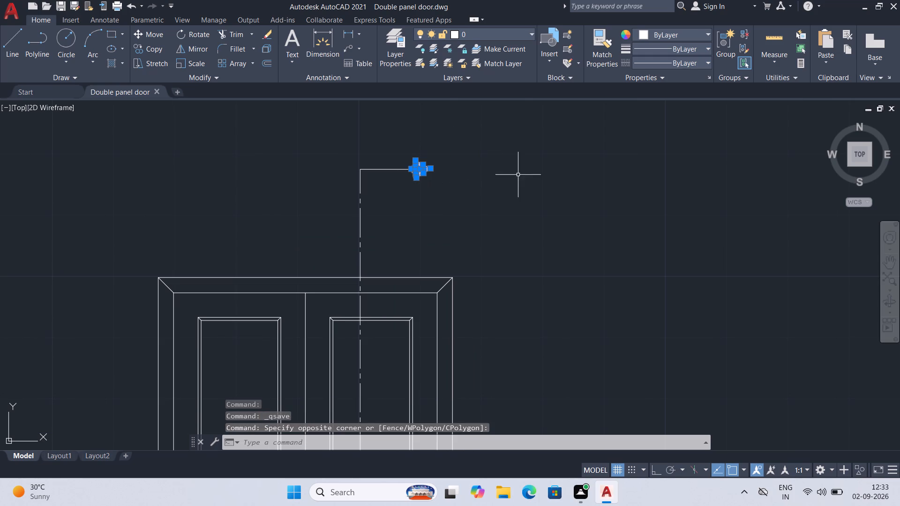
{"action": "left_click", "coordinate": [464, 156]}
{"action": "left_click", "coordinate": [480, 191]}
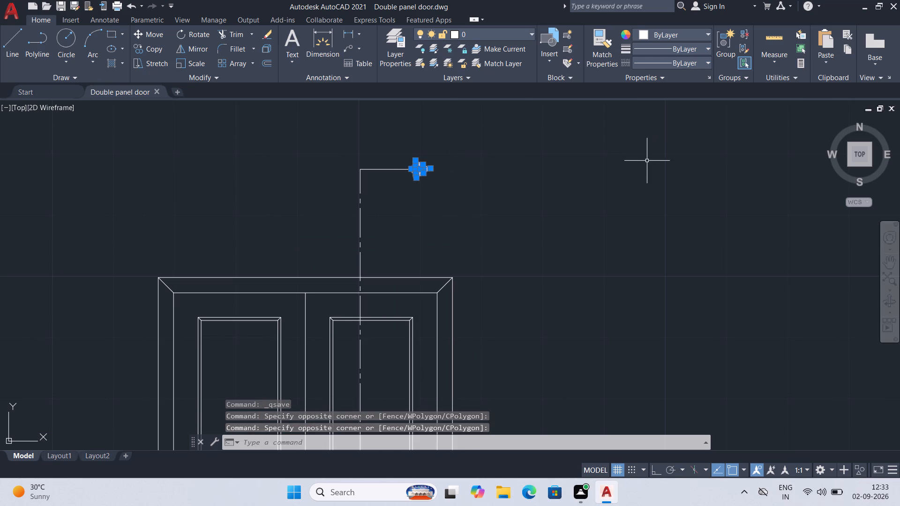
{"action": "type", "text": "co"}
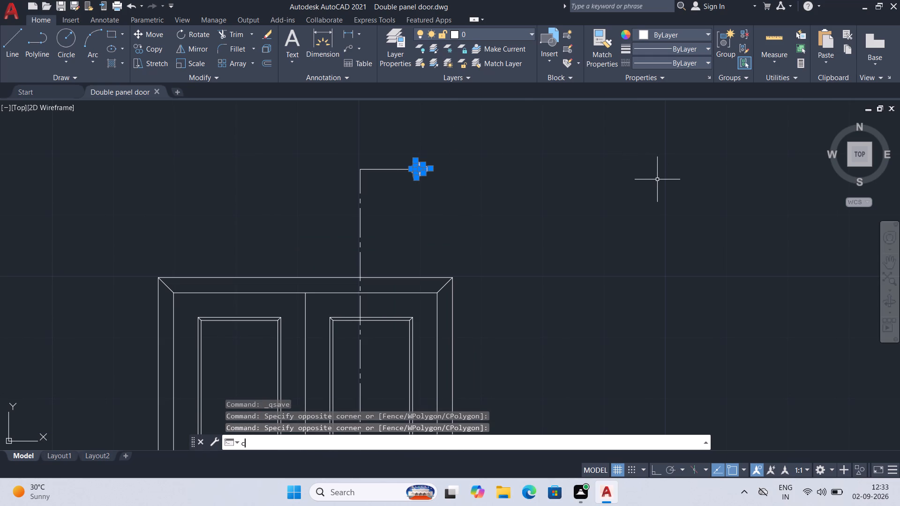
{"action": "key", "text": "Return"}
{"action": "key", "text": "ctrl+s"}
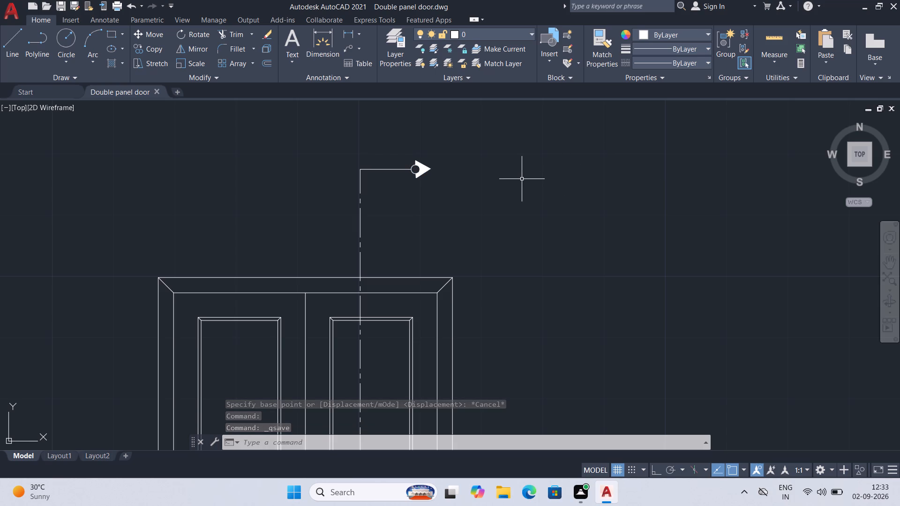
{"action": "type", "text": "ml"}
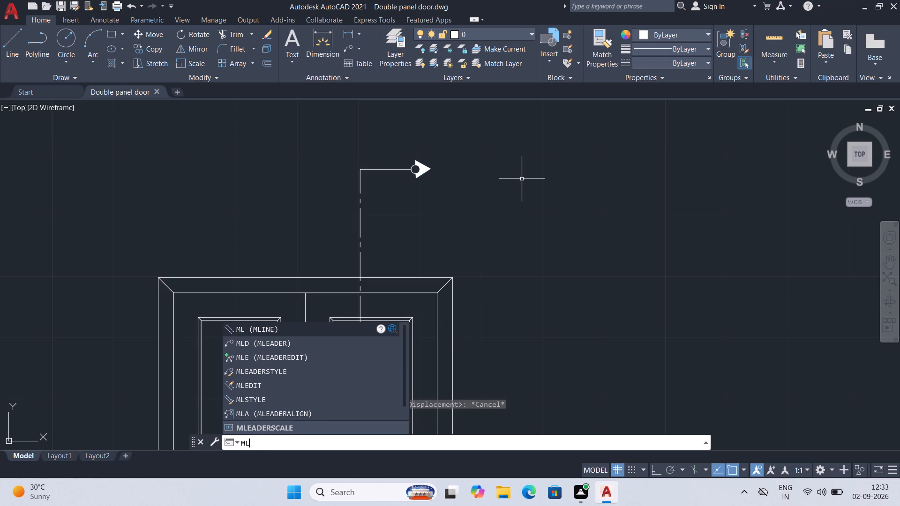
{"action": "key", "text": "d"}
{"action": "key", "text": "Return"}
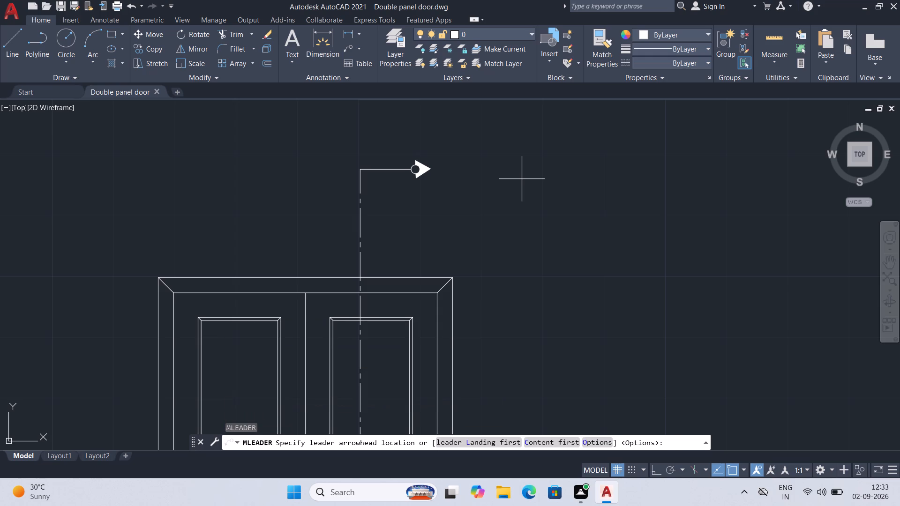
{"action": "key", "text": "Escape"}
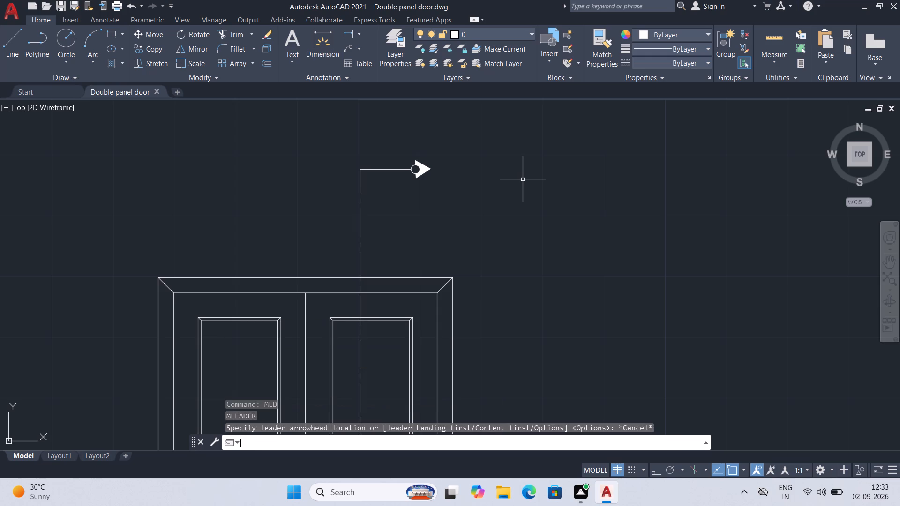
Add the multiline text "A", underlined, just beyond the tip of the upper section arrow, and save the drawing.
{"action": "type", "text": "mt"}
{"action": "key", "text": "Return"}
{"action": "left_click", "coordinate": [434, 153]}
{"action": "left_click", "coordinate": [459, 171]}
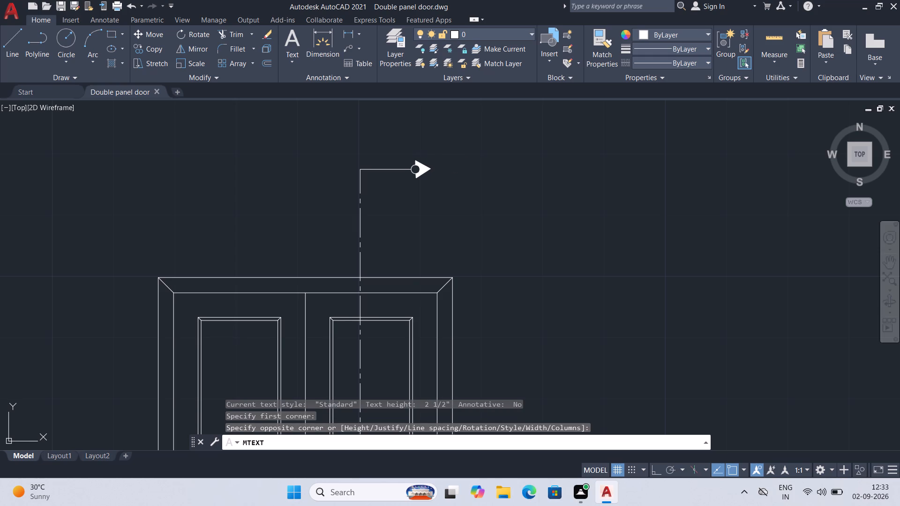
{"action": "key", "text": "a"}
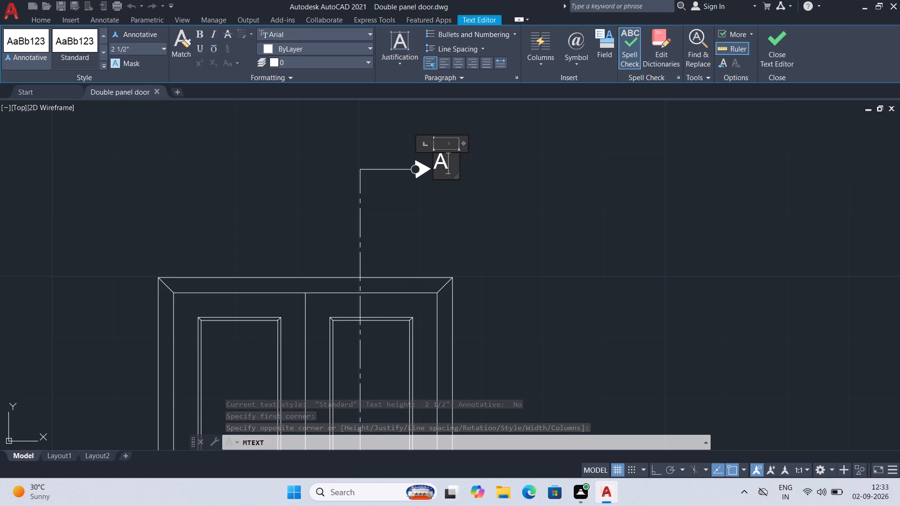
{"action": "left_click_drag", "start_coordinate": [449, 160], "coordinate": [415, 156]}
{"action": "left_click", "coordinate": [202, 49]}
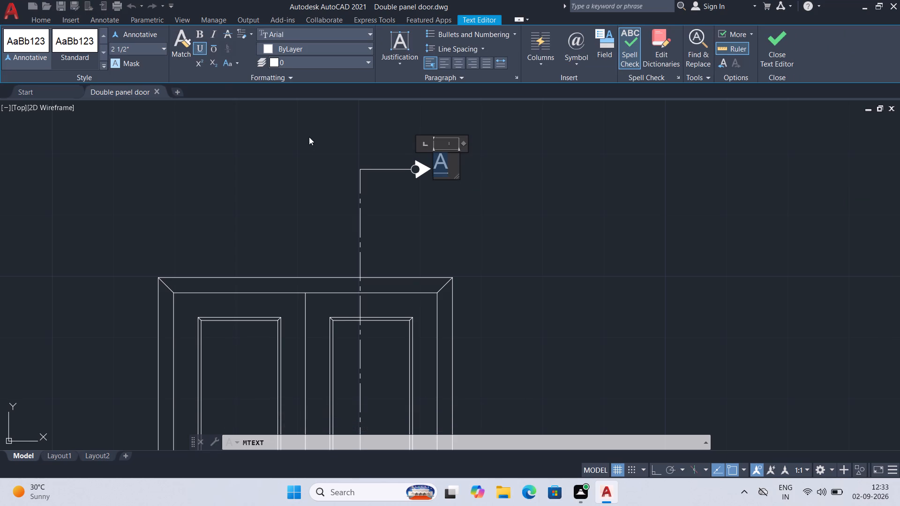
{"action": "left_click", "coordinate": [783, 38]}
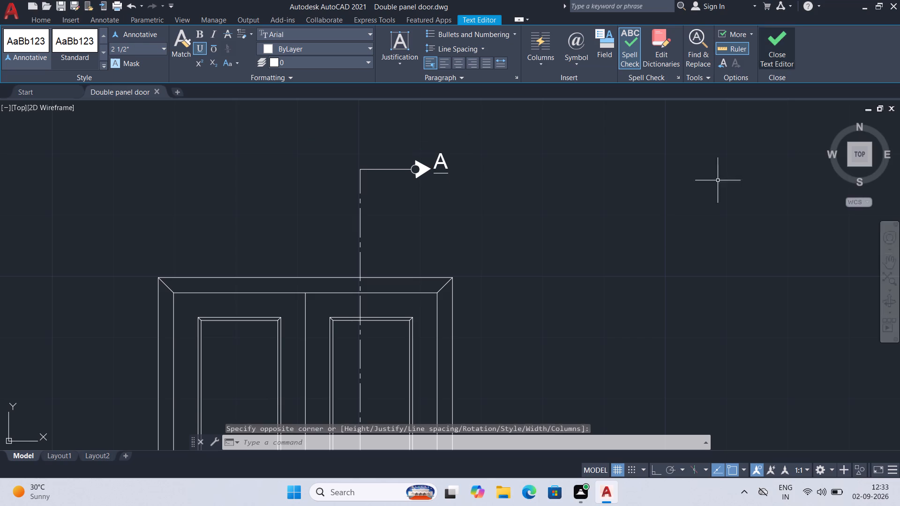
{"action": "left_click", "coordinate": [456, 155]}
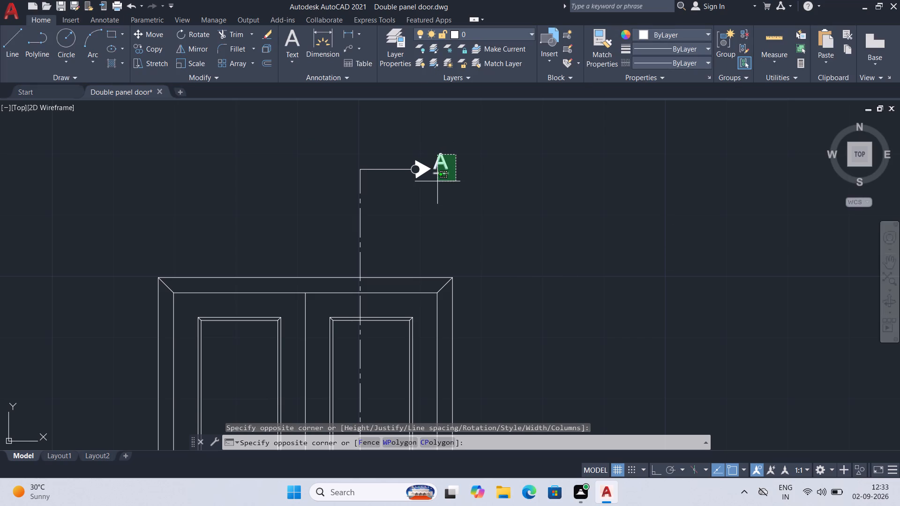
{"action": "left_click", "coordinate": [563, 151]}
{"action": "key", "text": "ctrl+s"}
Copy the circle, arrow and letter A from the upper section line end to the end of the lower horizontal line, and save.
{"action": "left_click", "coordinate": [470, 152]}
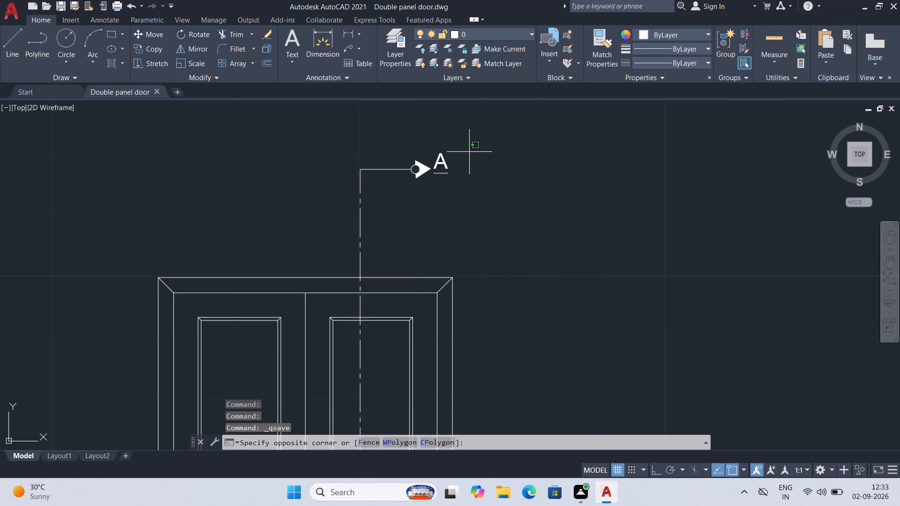
{"action": "left_click", "coordinate": [415, 191]}
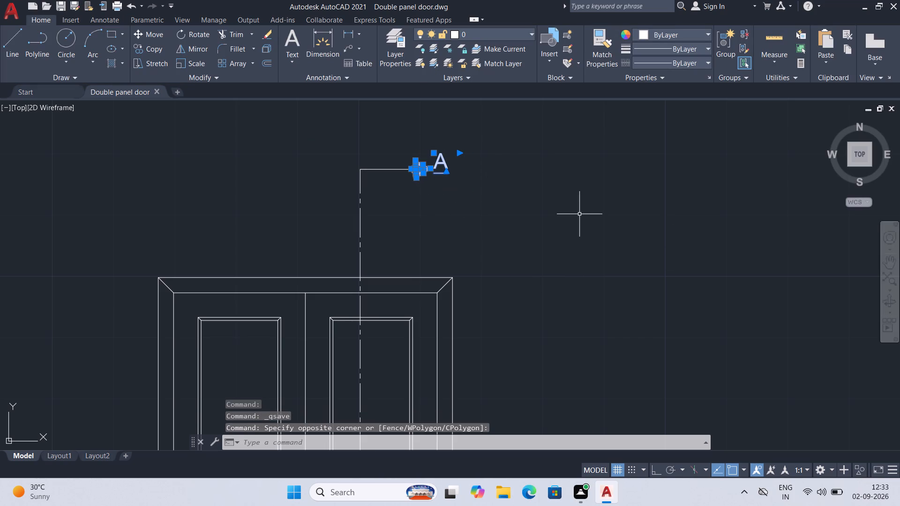
{"action": "type", "text": "CO"}
{"action": "key", "text": "Return"}
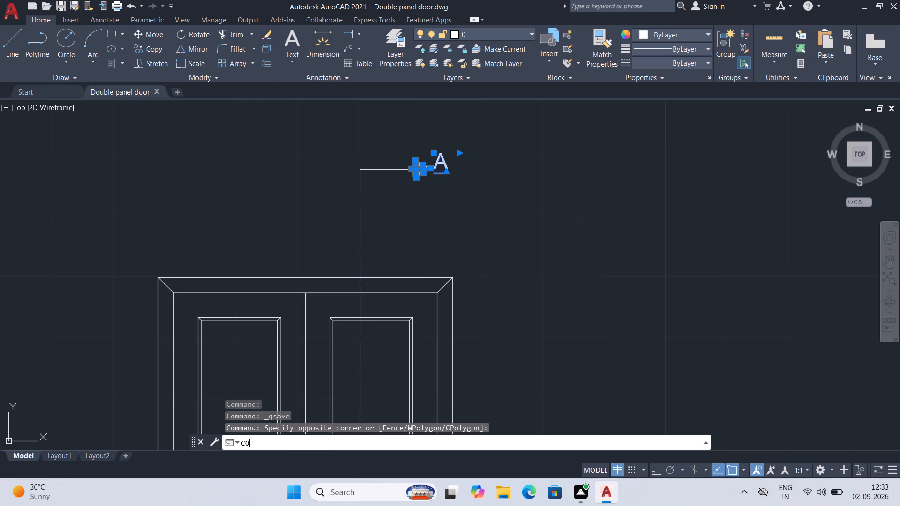
{"action": "scroll", "coordinate": [491, 182], "scroll_direction": "down", "scroll_amount": 2}
{"action": "middle_click_drag", "start_coordinate": [536, 225], "coordinate": [528, 156]}
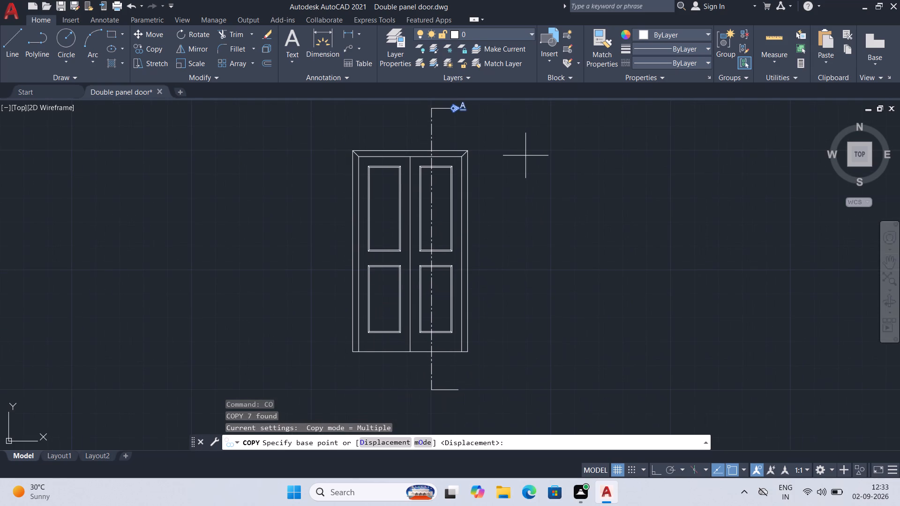
{"action": "left_click", "coordinate": [449, 109]}
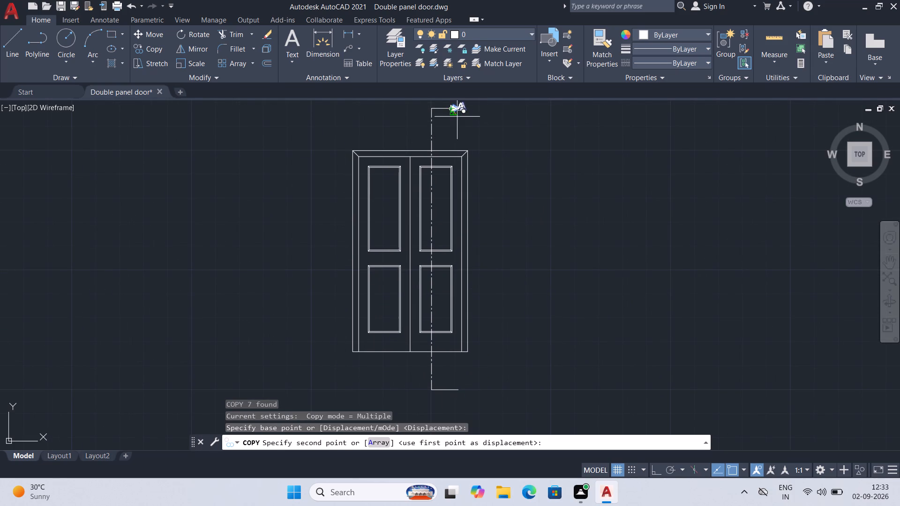
{"action": "scroll", "coordinate": [452, 394], "scroll_direction": "up", "scroll_amount": 2}
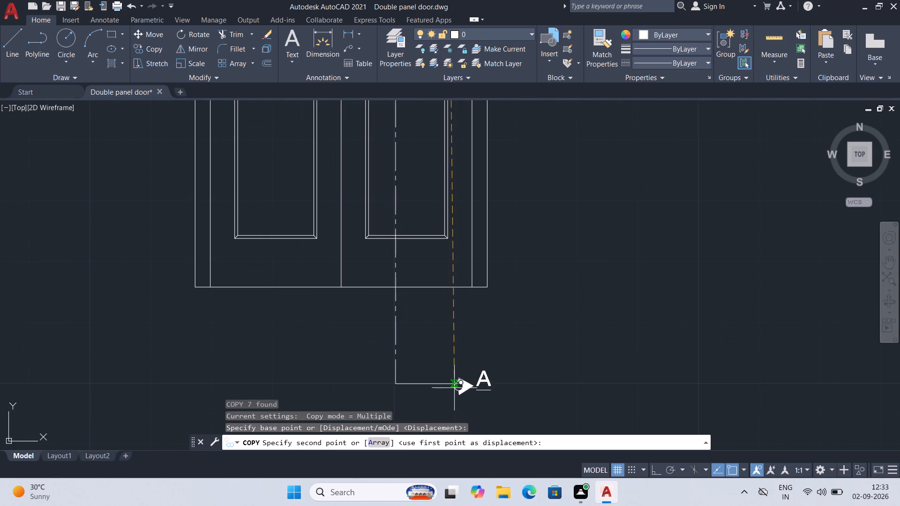
{"action": "scroll", "coordinate": [463, 383], "scroll_direction": "up", "scroll_amount": 3}
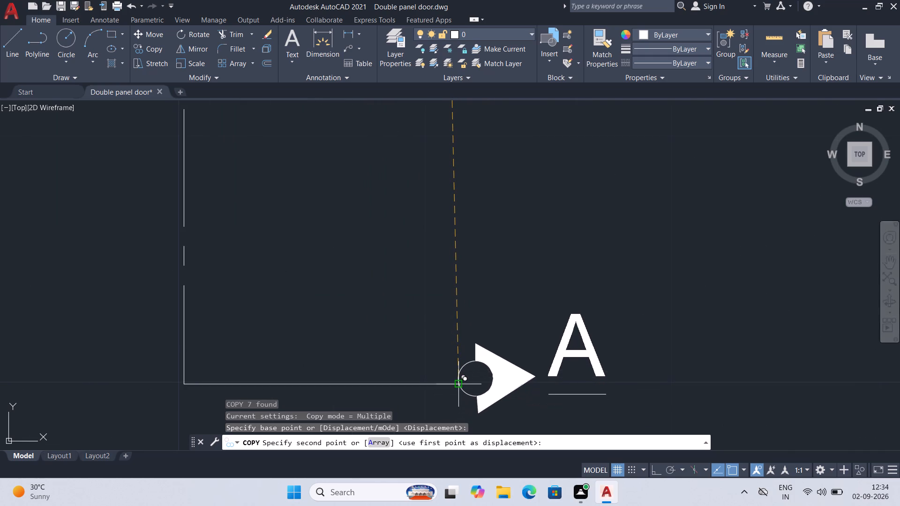
{"action": "left_click", "coordinate": [457, 386]}
{"action": "key", "text": "ctrl+s"}
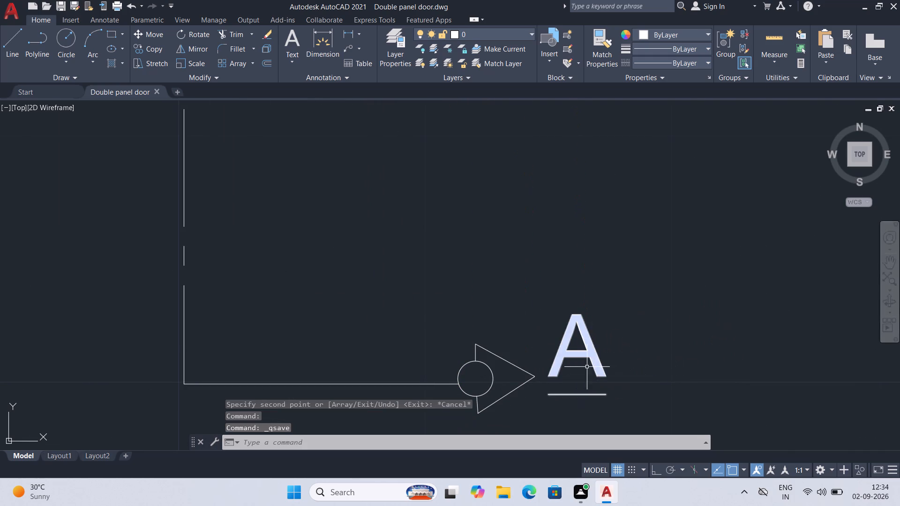
Fill the copied arrow at the section line's lower end with a SOLID hatch and save the drawing.
{"action": "scroll", "coordinate": [530, 357], "scroll_direction": "down", "scroll_amount": 3}
{"action": "scroll", "coordinate": [548, 350], "scroll_direction": "up", "scroll_amount": 3}
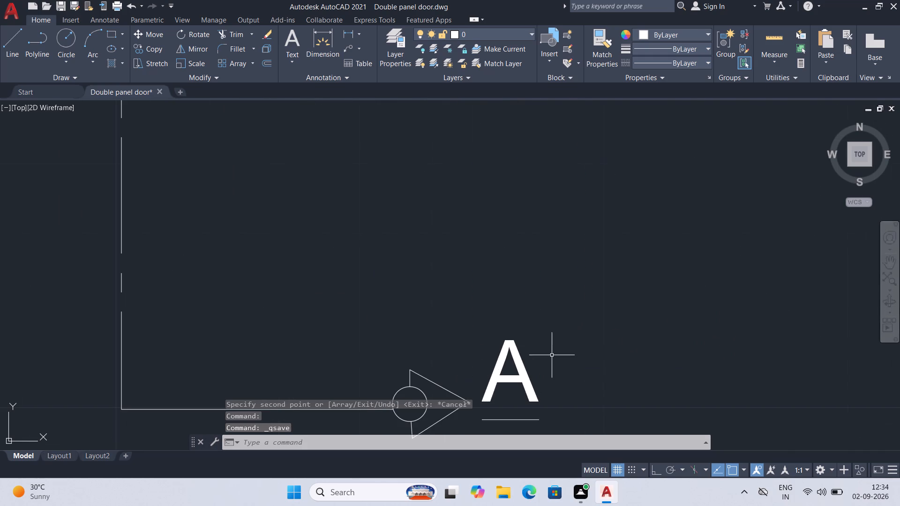
{"action": "middle_click_drag", "start_coordinate": [572, 312], "coordinate": [588, 199]}
{"action": "scroll", "coordinate": [607, 243], "scroll_direction": "down", "scroll_amount": 6}
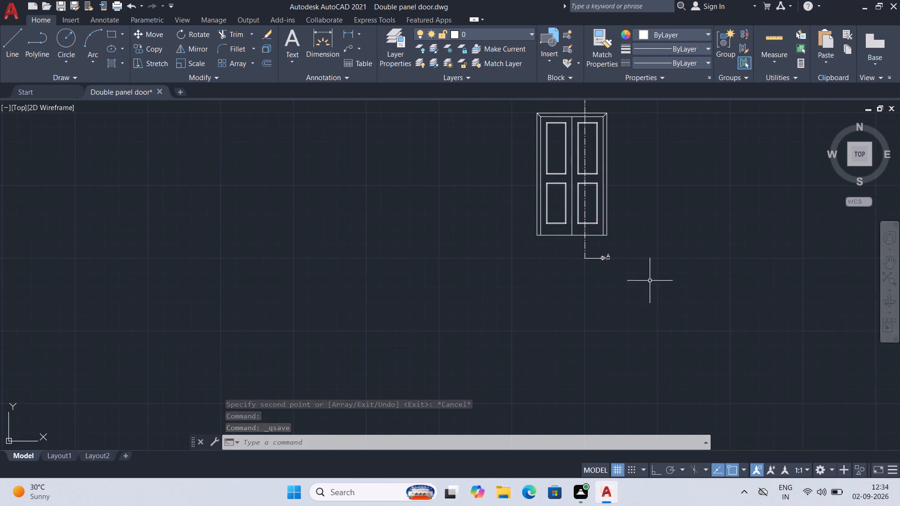
{"action": "middle_click_drag", "start_coordinate": [671, 260], "coordinate": [621, 374]}
{"action": "scroll", "coordinate": [616, 364], "scroll_direction": "up", "scroll_amount": 2}
{"action": "middle_click_drag", "start_coordinate": [548, 358], "coordinate": [551, 349]}
{"action": "scroll", "coordinate": [548, 358], "scroll_direction": "up", "scroll_amount": 2}
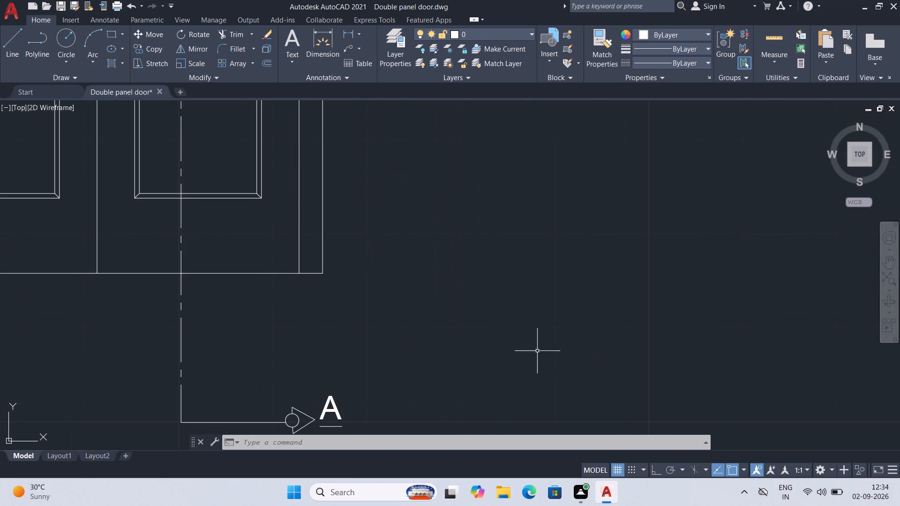
{"action": "middle_click_drag", "start_coordinate": [456, 360], "coordinate": [610, 260]}
{"action": "key", "text": "ctrl+s"}
{"action": "key", "text": "h"}
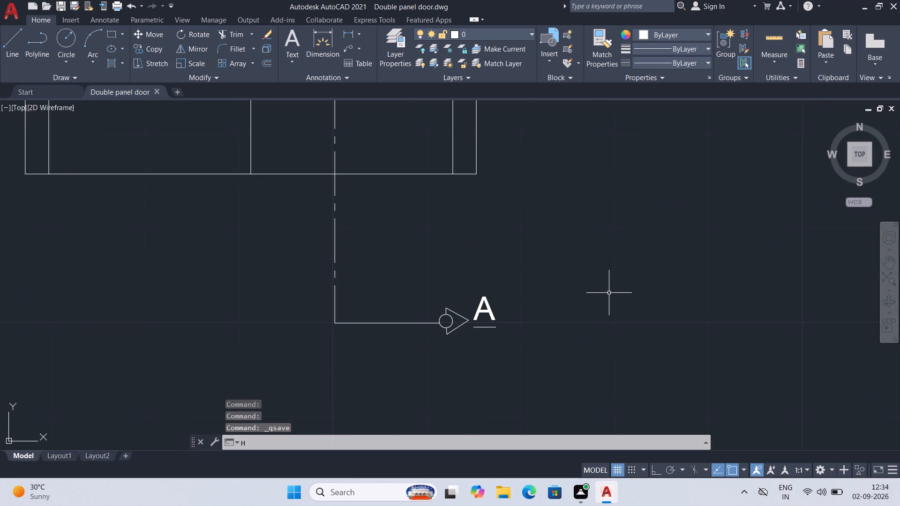
{"action": "key", "text": "Return"}
{"action": "left_click", "coordinate": [459, 320]}
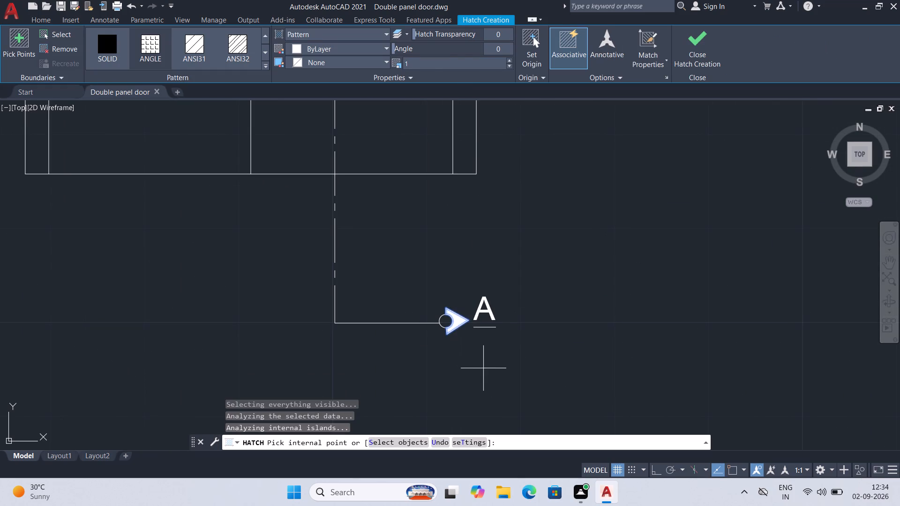
{"action": "key", "text": "ctrl+s"}
{"action": "scroll", "coordinate": [566, 306], "scroll_direction": "down", "scroll_amount": 4}
{"action": "middle_click_drag", "start_coordinate": [595, 242], "coordinate": [573, 304]}
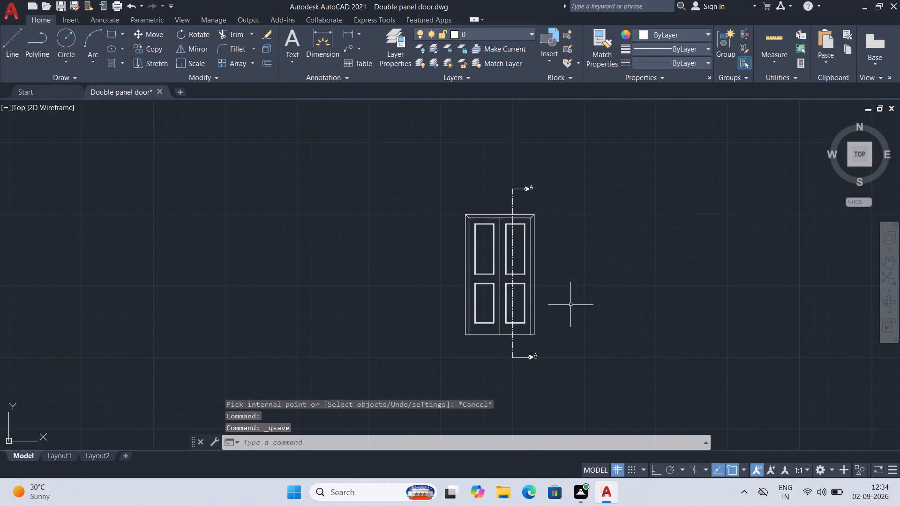
{"action": "scroll", "coordinate": [529, 284], "scroll_direction": "up", "scroll_amount": 2}
{"action": "key", "text": "ctrl+s"}
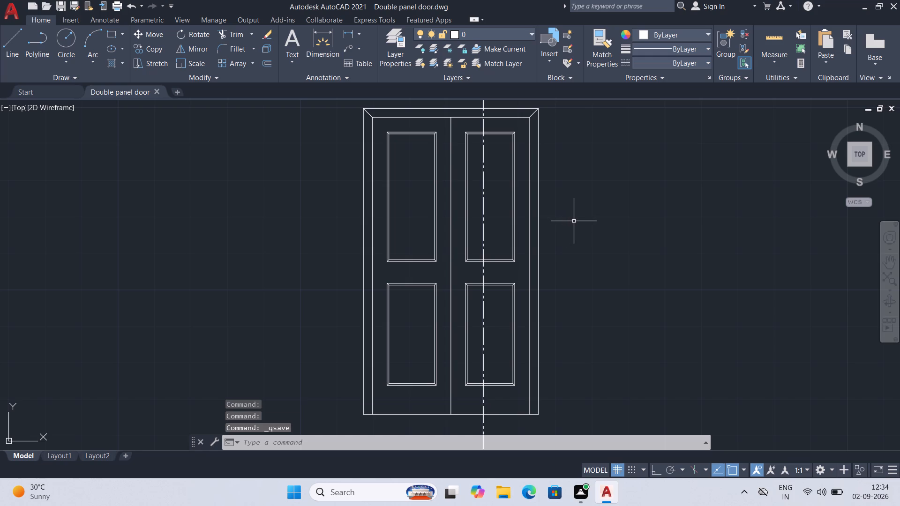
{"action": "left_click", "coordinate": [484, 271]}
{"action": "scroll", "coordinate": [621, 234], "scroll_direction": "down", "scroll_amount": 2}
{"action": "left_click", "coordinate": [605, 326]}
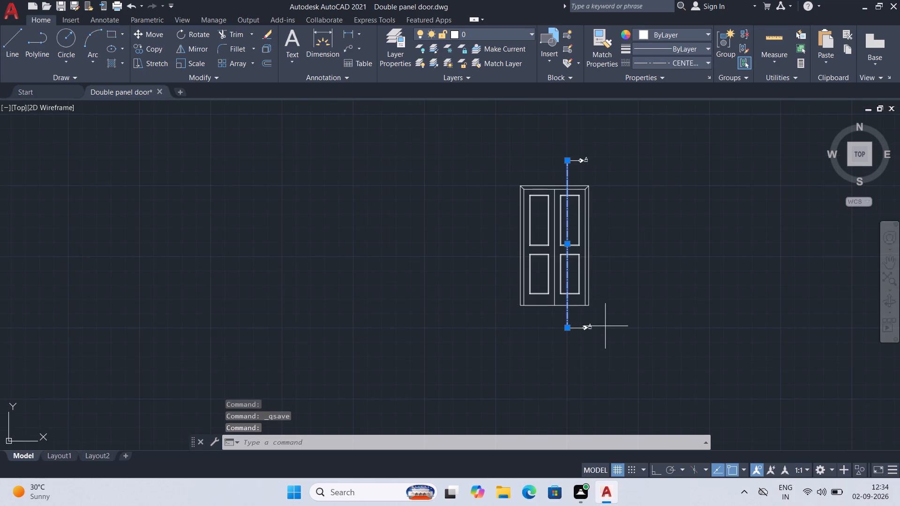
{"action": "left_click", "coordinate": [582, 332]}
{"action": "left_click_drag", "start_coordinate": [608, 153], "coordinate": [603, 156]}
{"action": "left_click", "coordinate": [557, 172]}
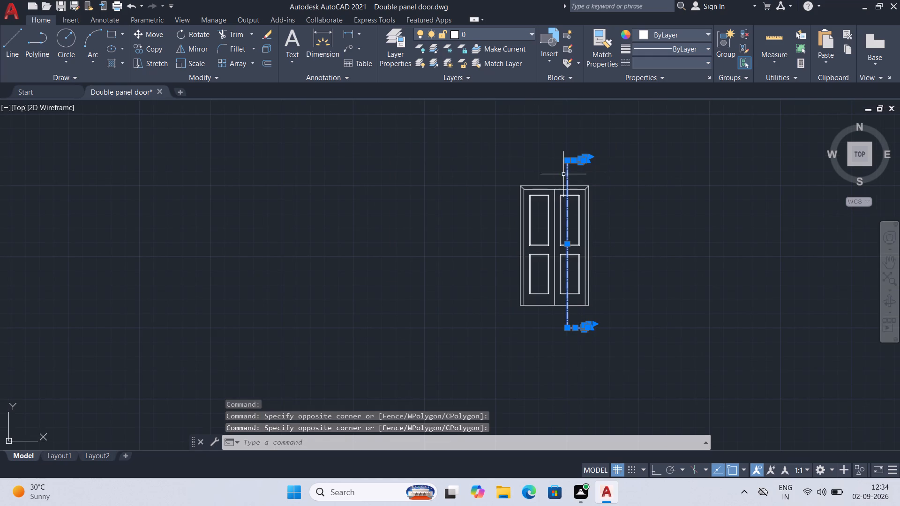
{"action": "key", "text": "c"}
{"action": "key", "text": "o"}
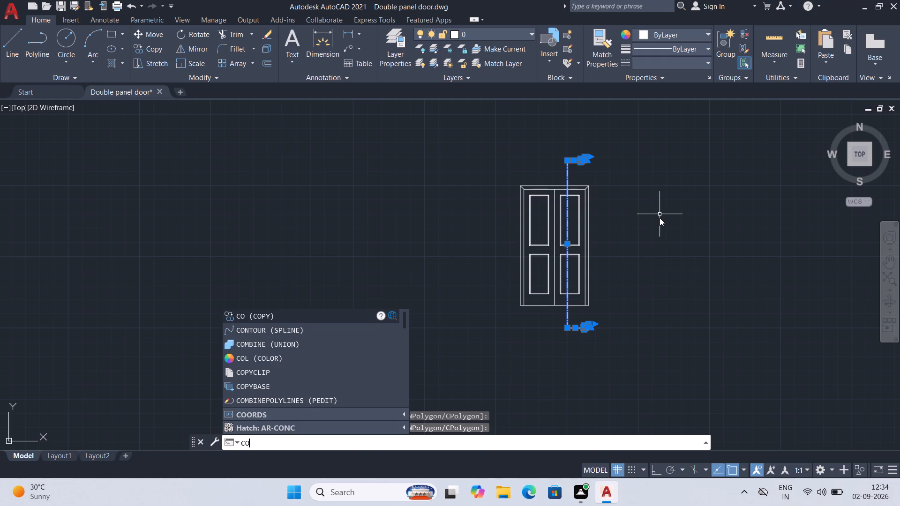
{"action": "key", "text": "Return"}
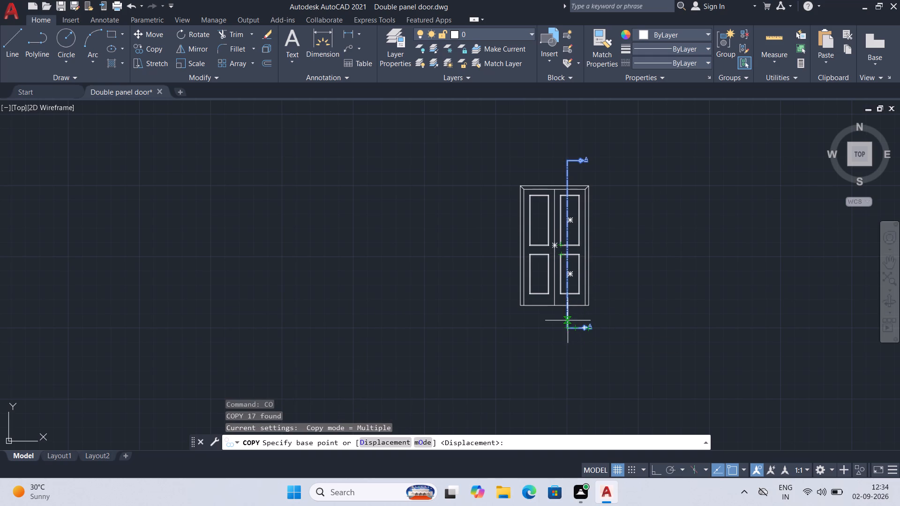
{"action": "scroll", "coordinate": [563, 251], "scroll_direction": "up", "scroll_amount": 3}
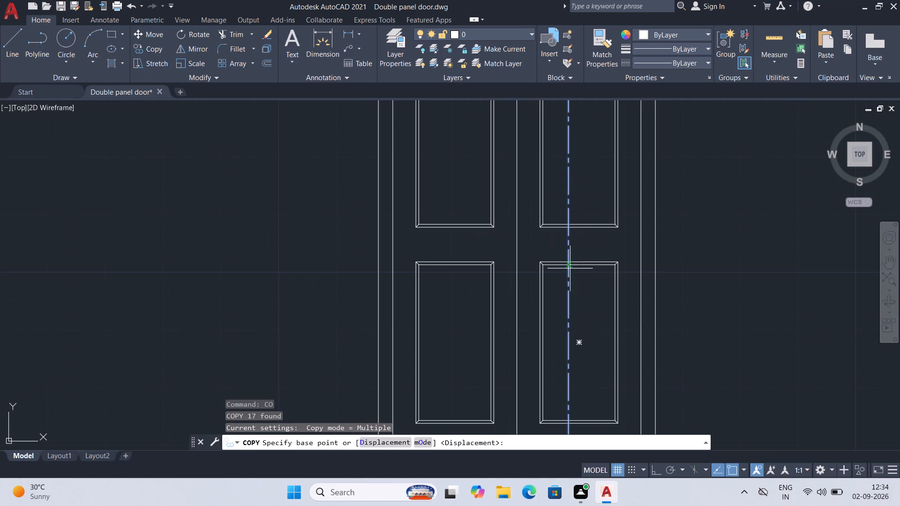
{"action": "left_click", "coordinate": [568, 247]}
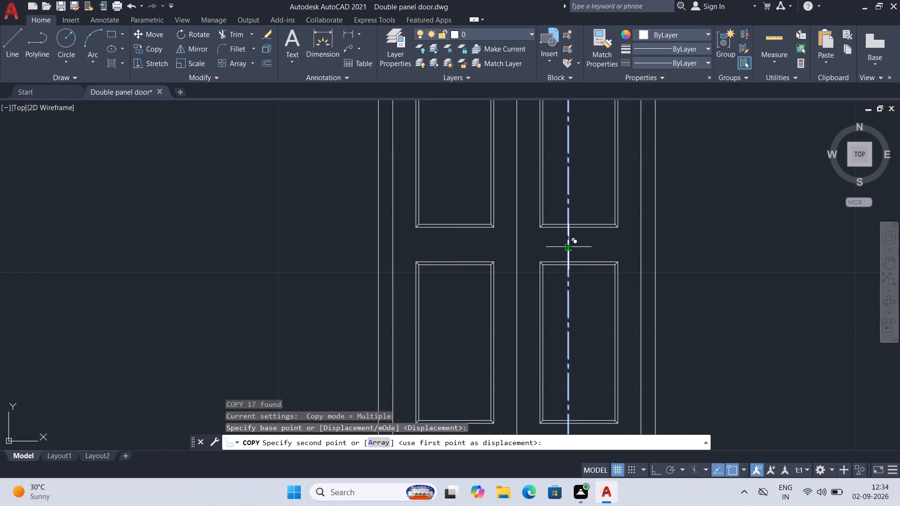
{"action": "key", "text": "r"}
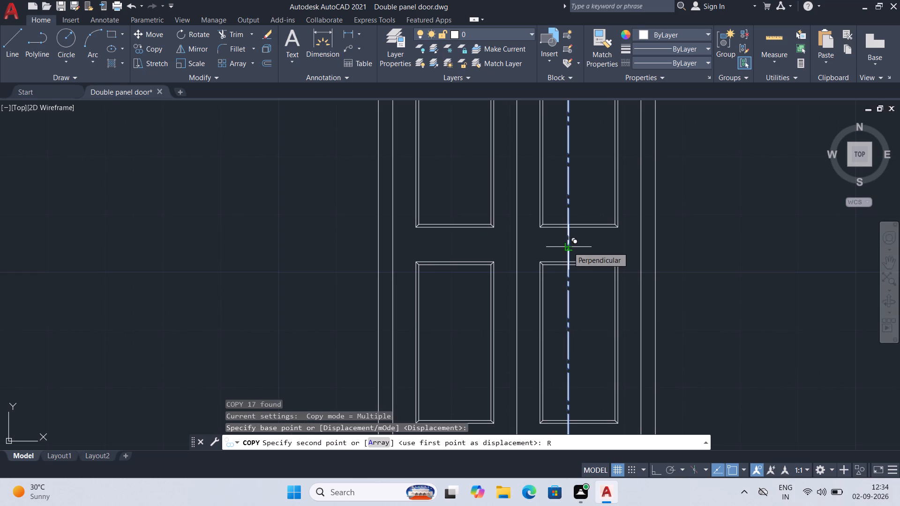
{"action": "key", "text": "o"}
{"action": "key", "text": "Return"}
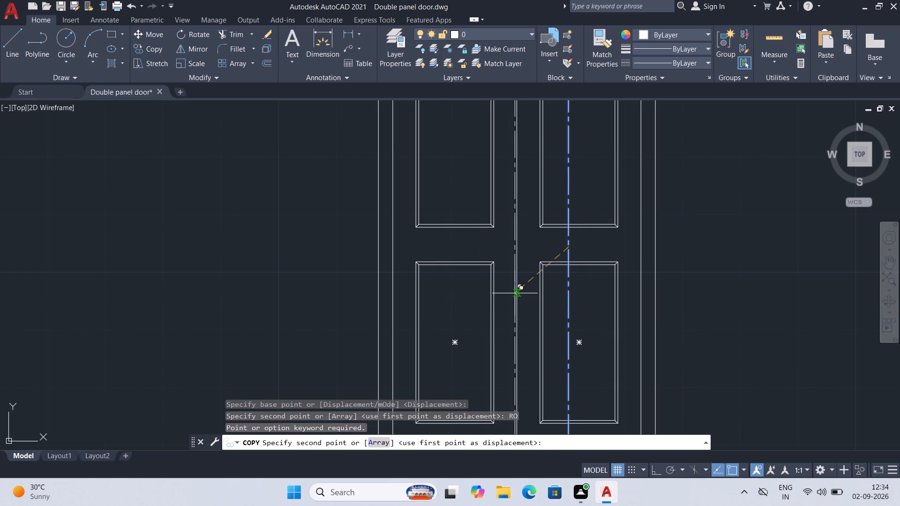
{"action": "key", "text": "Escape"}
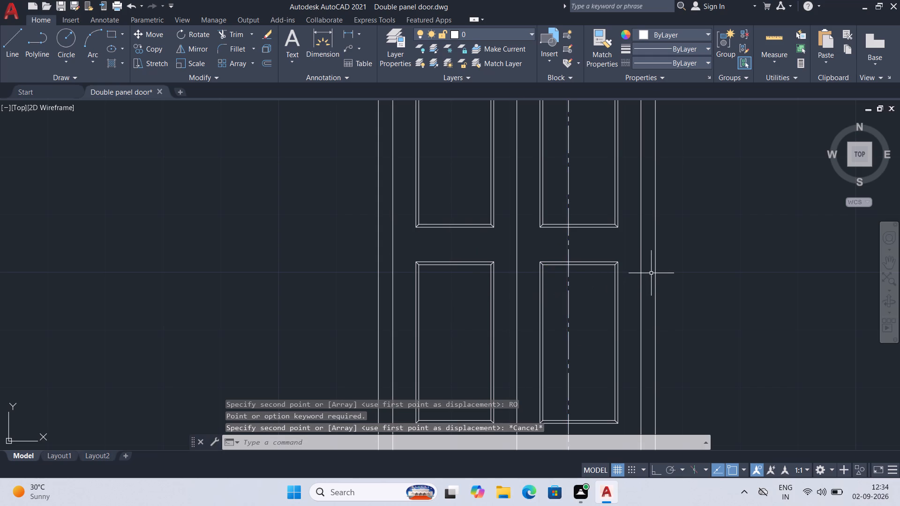
Save the drawing.
{"action": "key", "text": "ctrl+s"}
{"action": "key", "text": "ctrl+s"}
{"action": "key", "text": "ctrl+s"}
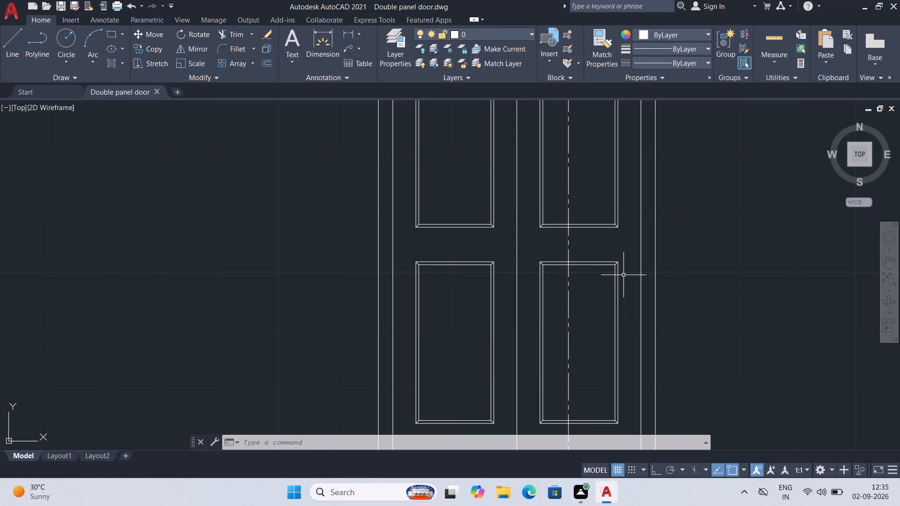
{"action": "key", "text": "ctrl+s"}
{"action": "key", "text": "ctrl+s"}
{"action": "key", "text": "ctrl+s"}
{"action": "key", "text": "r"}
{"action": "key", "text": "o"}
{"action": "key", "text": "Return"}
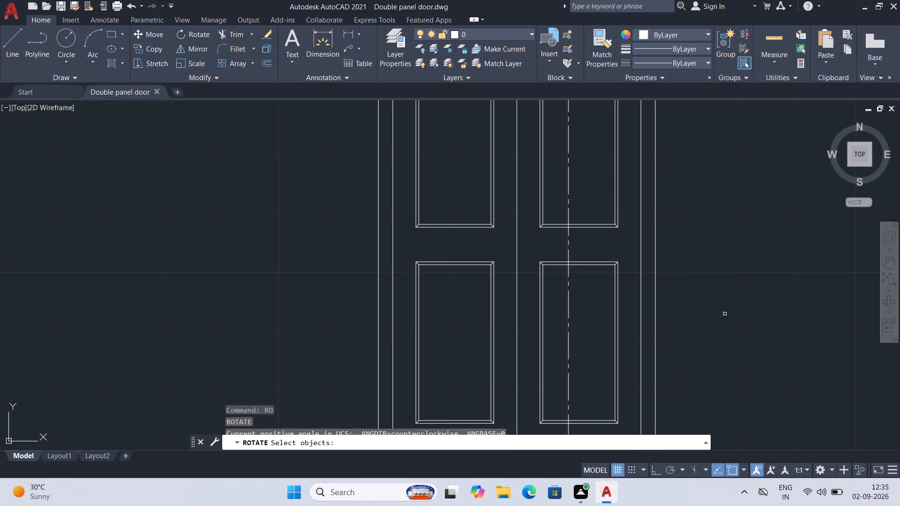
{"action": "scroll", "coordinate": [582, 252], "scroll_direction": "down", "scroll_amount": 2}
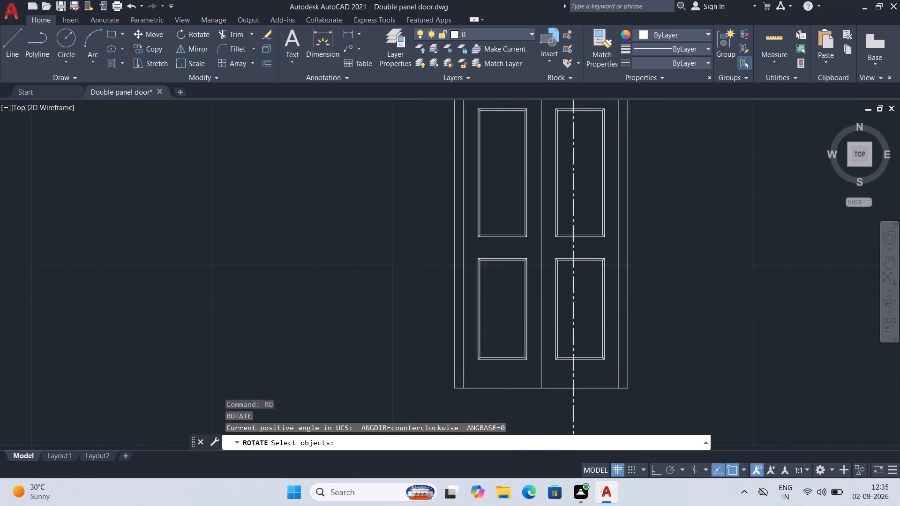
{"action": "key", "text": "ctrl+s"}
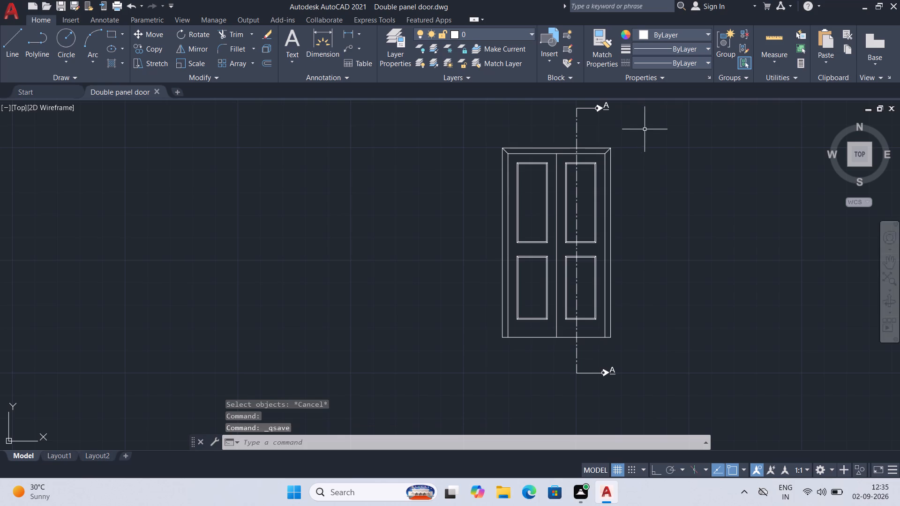
Join the vertical section line with the short horizontal lines at its upper and lower ends, using a selection that includes both A markers.
{"action": "left_click", "coordinate": [631, 111]}
{"action": "left_click", "coordinate": [565, 125]}
{"action": "middle_click_drag", "start_coordinate": [661, 127], "coordinate": [663, 192]}
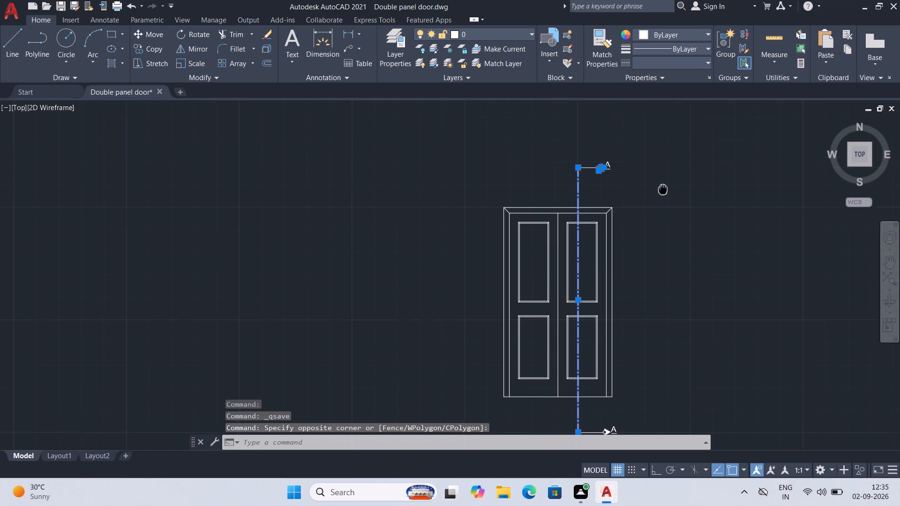
{"action": "middle_click_drag", "start_coordinate": [663, 192], "coordinate": [663, 193]}
{"action": "left_click", "coordinate": [646, 161]}
{"action": "left_click", "coordinate": [563, 190]}
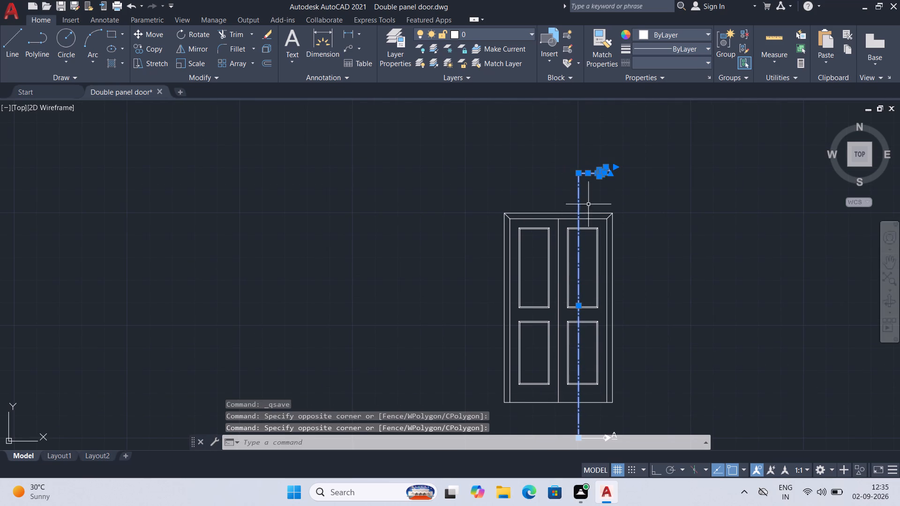
{"action": "middle_click_drag", "start_coordinate": [712, 255], "coordinate": [713, 170]}
{"action": "left_click", "coordinate": [627, 345]}
{"action": "left_click", "coordinate": [592, 378]}
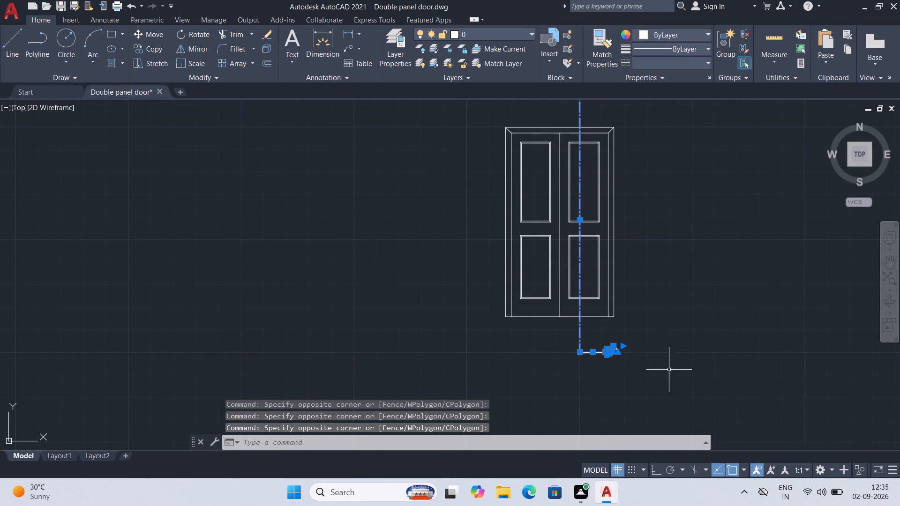
{"action": "type", "text": "JO"}
{"action": "key", "text": "i"}
{"action": "key", "text": "n"}
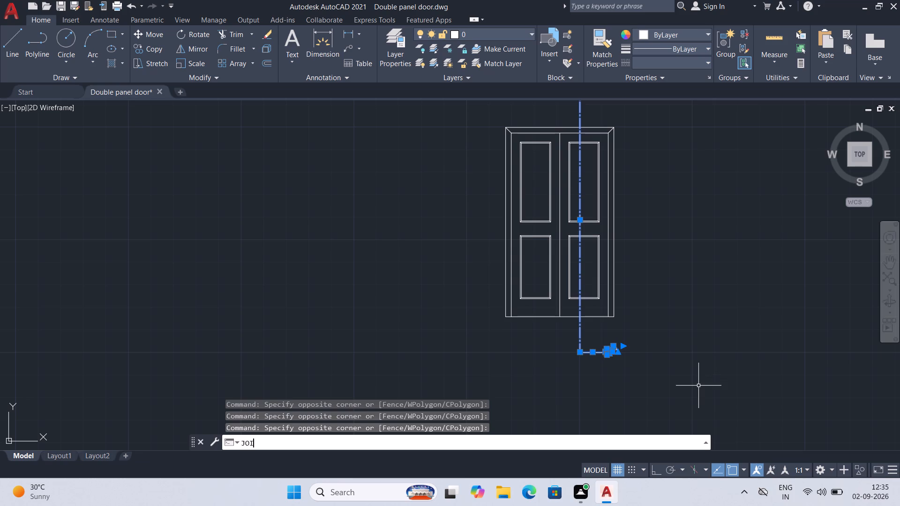
{"action": "key", "text": "Return"}
Rotate a copy of the section line and its A markers 90° counterclockwise about its point between the upper and lower panels, and save.
{"action": "type", "text": "RO"}
{"action": "key", "text": "Return"}
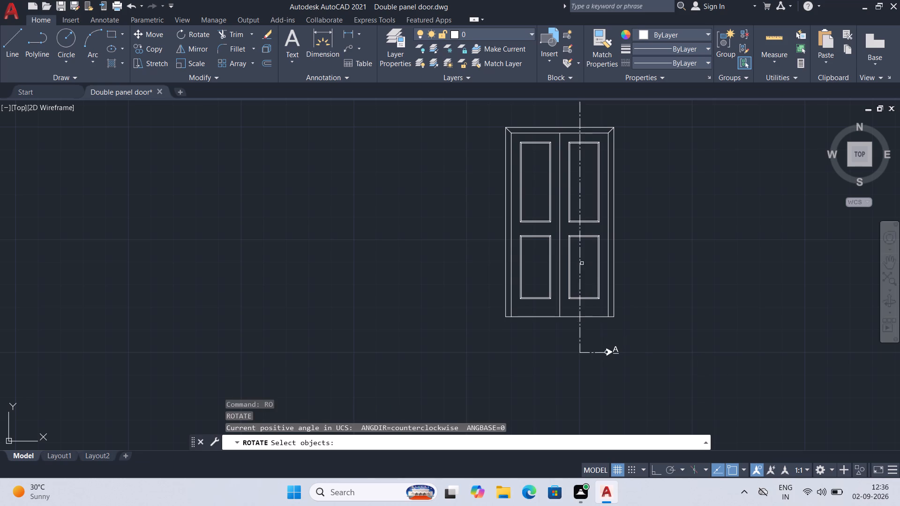
{"action": "left_click", "coordinate": [580, 263]}
{"action": "left_click", "coordinate": [622, 348]}
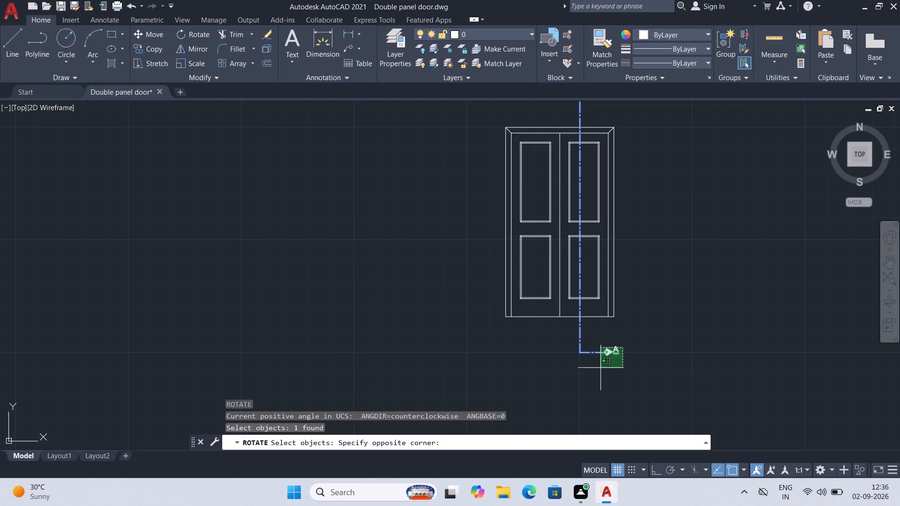
{"action": "left_click", "coordinate": [600, 368]}
{"action": "middle_click", "coordinate": [663, 249]}
{"action": "middle_click_drag", "start_coordinate": [663, 249], "coordinate": [652, 362]}
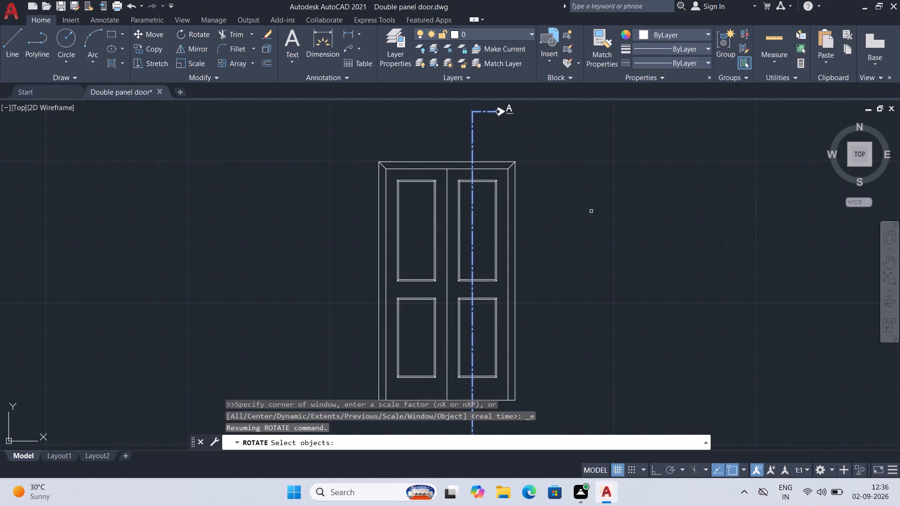
{"action": "left_click", "coordinate": [528, 109]}
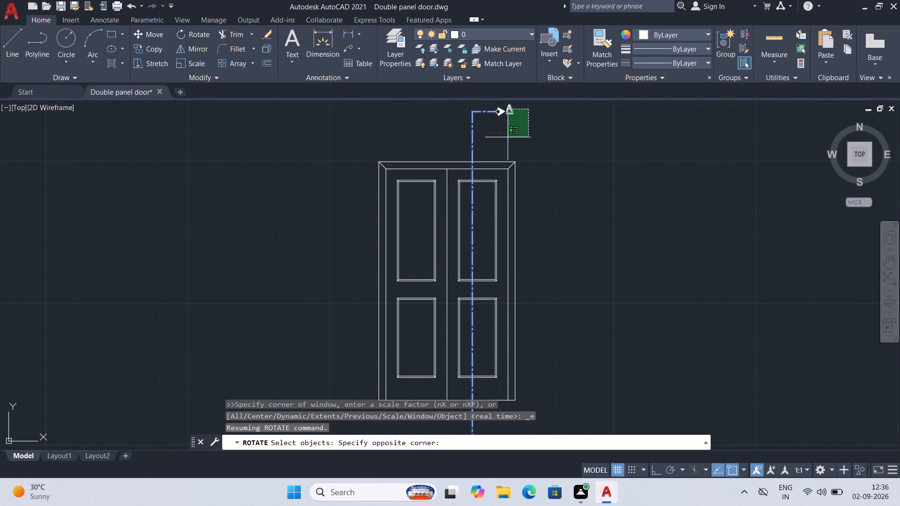
{"action": "left_click", "coordinate": [459, 134]}
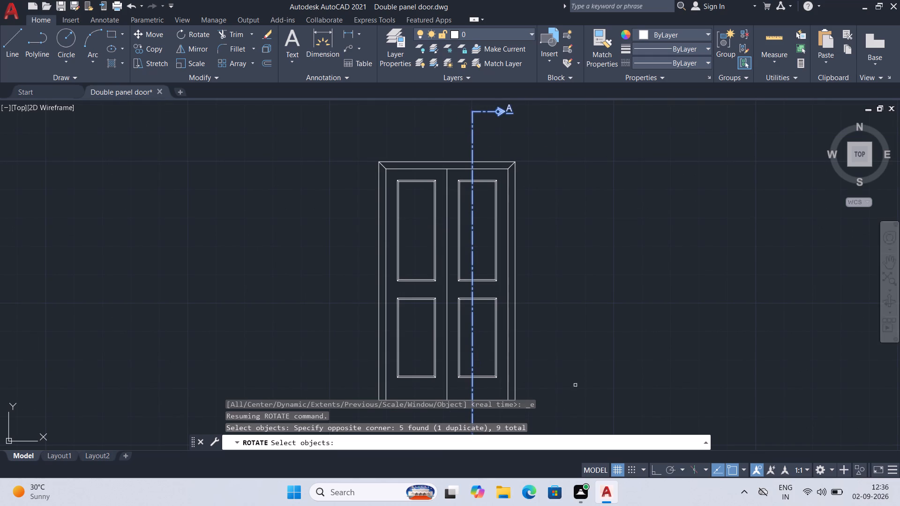
{"action": "key", "text": "Return"}
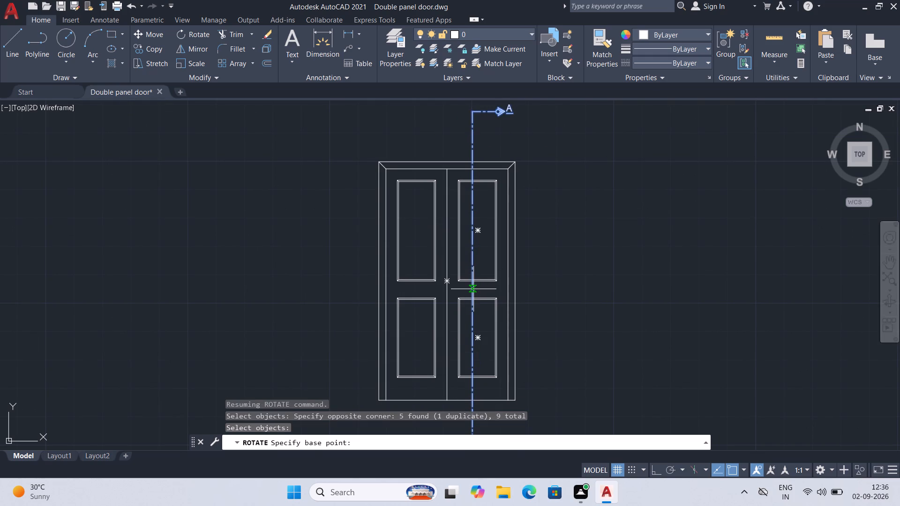
{"action": "scroll", "coordinate": [511, 258], "scroll_direction": "down", "scroll_amount": 1}
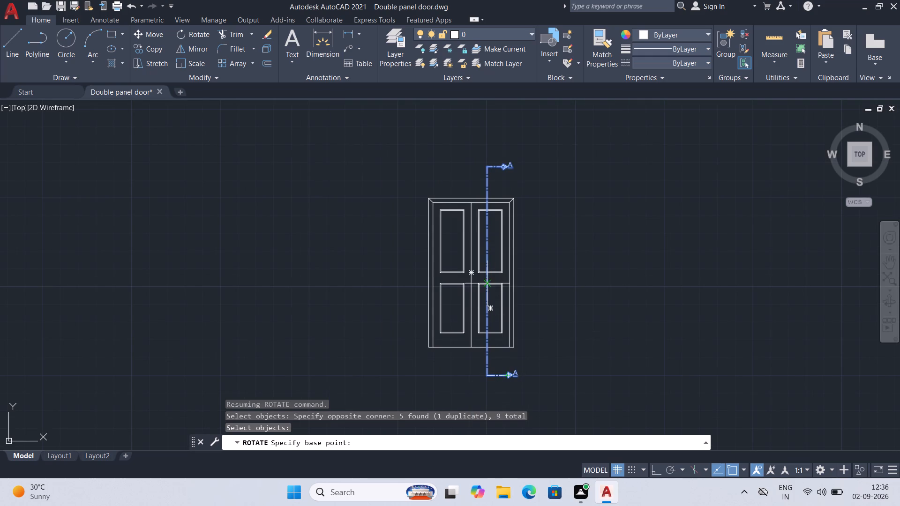
{"action": "scroll", "coordinate": [487, 278], "scroll_direction": "up", "scroll_amount": 3}
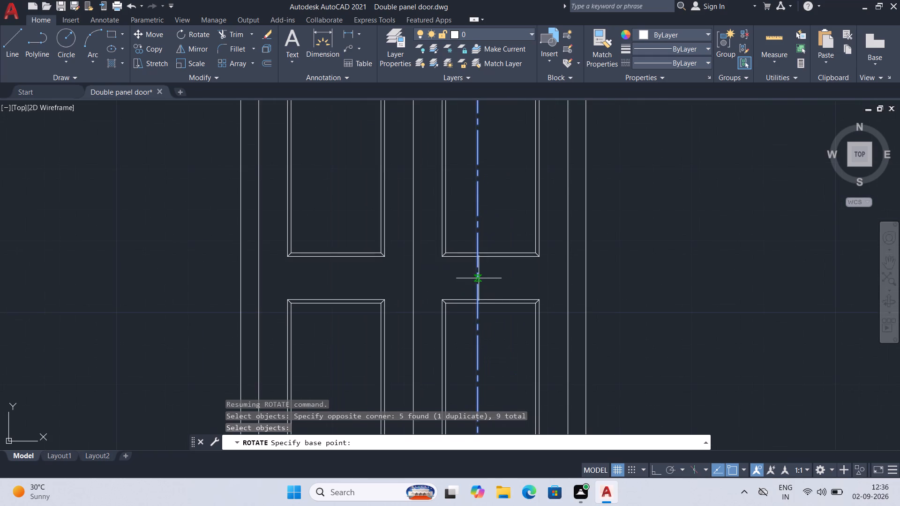
{"action": "left_click", "coordinate": [477, 278]}
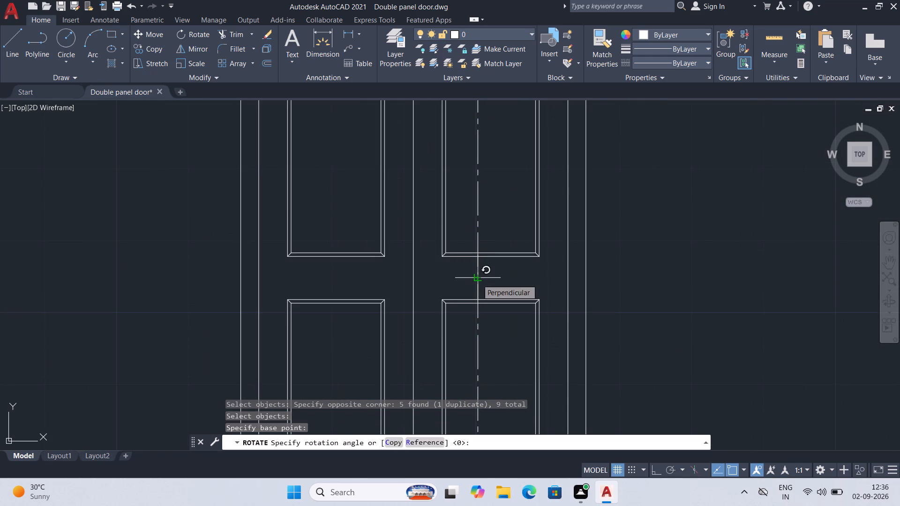
{"action": "left_click", "coordinate": [389, 439]}
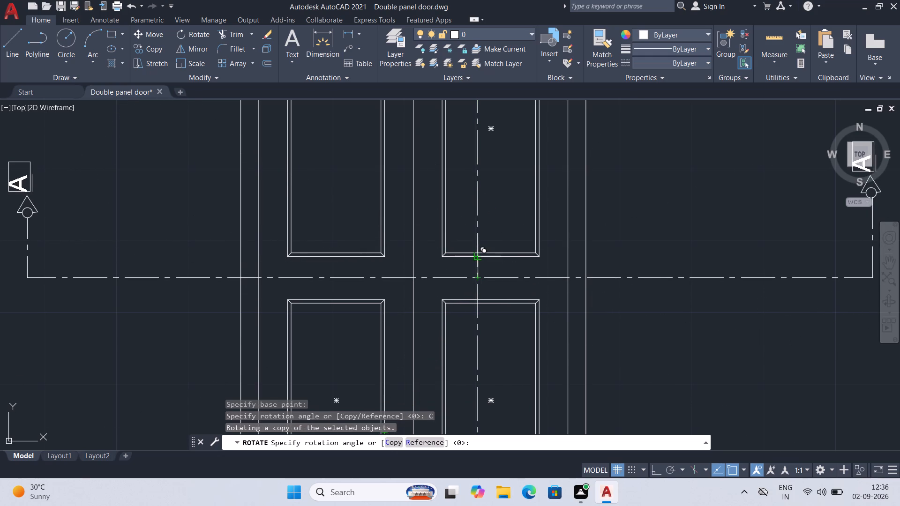
{"action": "scroll", "coordinate": [478, 257], "scroll_direction": "down", "scroll_amount": 2}
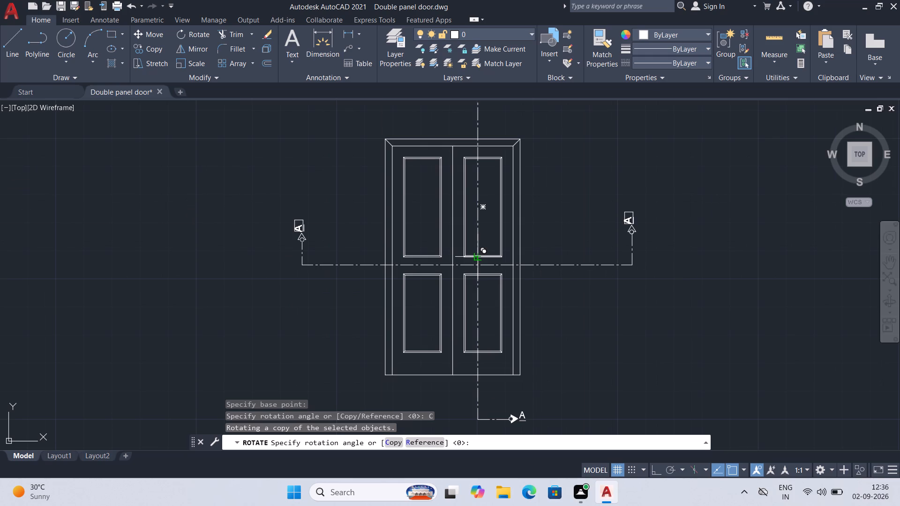
{"action": "scroll", "coordinate": [478, 255], "scroll_direction": "up", "scroll_amount": 2}
{"action": "left_click", "coordinate": [476, 253]}
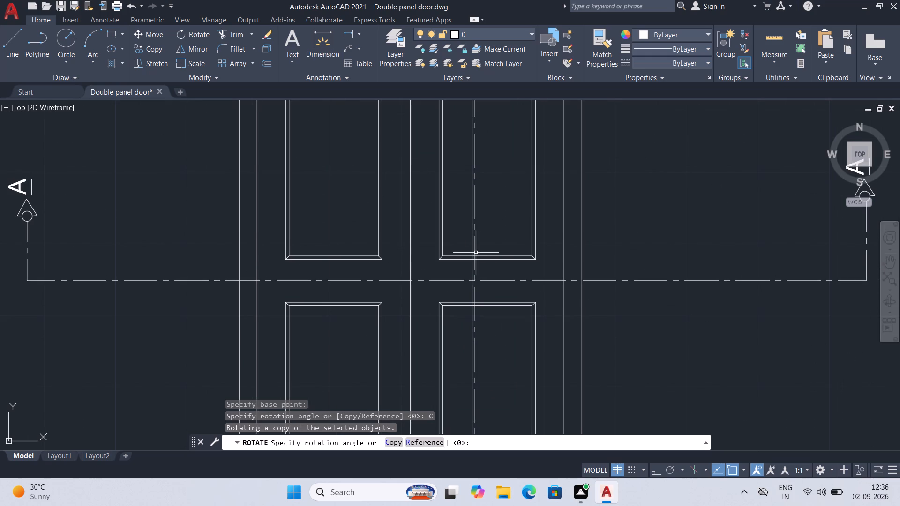
{"action": "key", "text": "ctrl+s"}
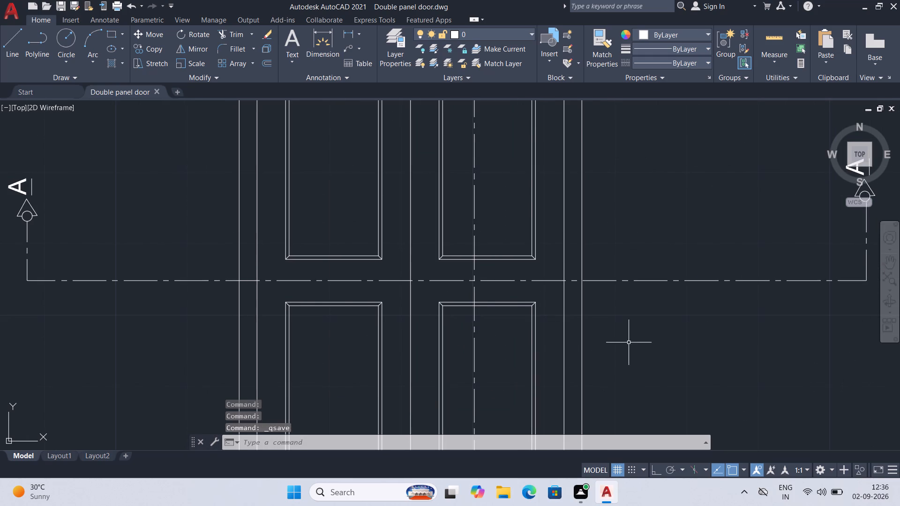
Reorient both A letters of the horizontal section line with TORIENT so they read upright, and save the drawing.
{"action": "scroll", "coordinate": [629, 342], "scroll_direction": "down", "scroll_amount": 1}
{"action": "middle_click_drag", "start_coordinate": [688, 352], "coordinate": [591, 363]}
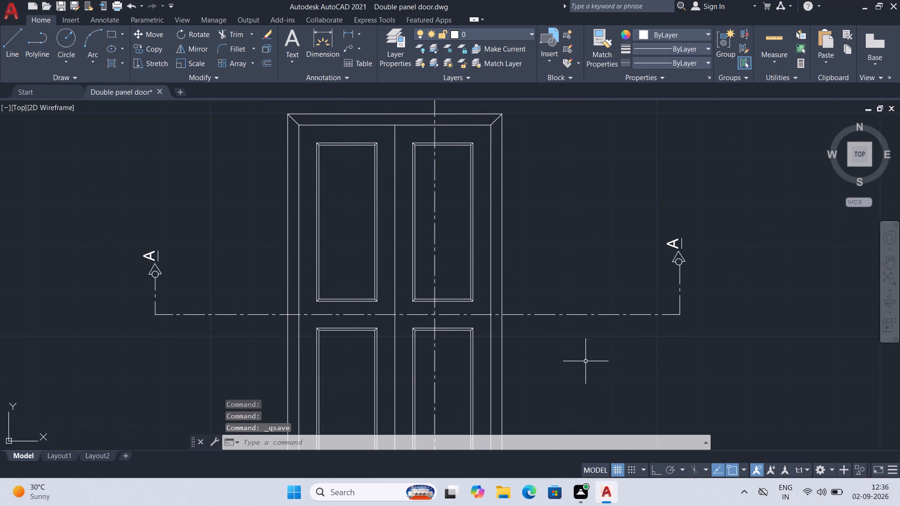
{"action": "left_click", "coordinate": [674, 245]}
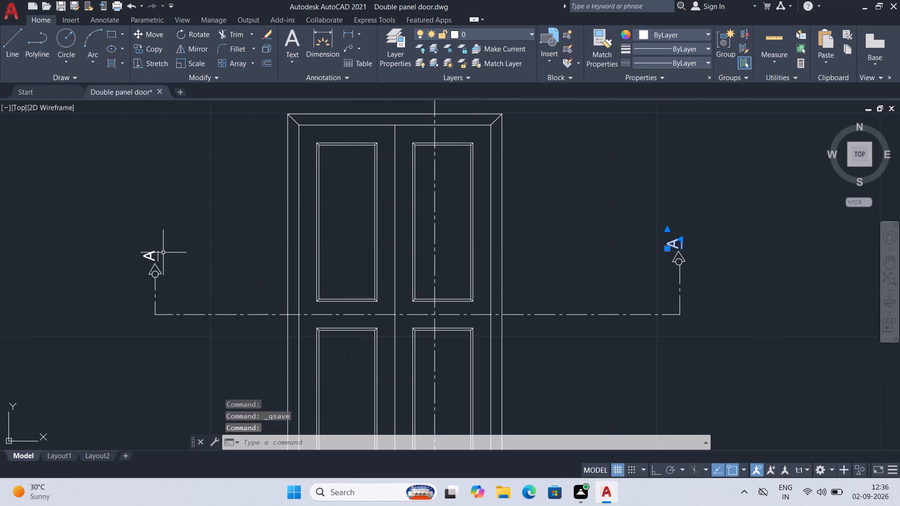
{"action": "left_click", "coordinate": [150, 254]}
{"action": "key", "text": "t"}
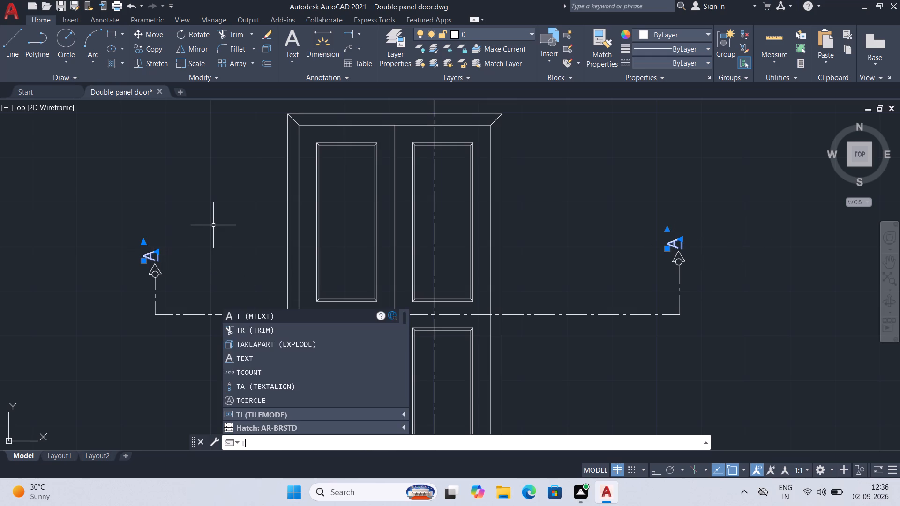
{"action": "type", "text": "EXT"}
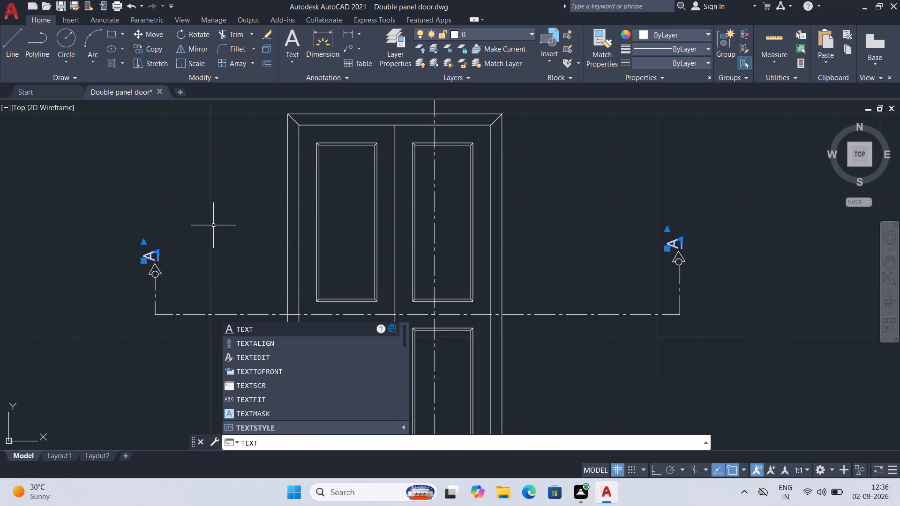
{"action": "key", "text": "BackSpace"}
{"action": "key", "text": "BackSpace"}
{"action": "key", "text": "BackSpace"}
{"action": "key", "text": "o"}
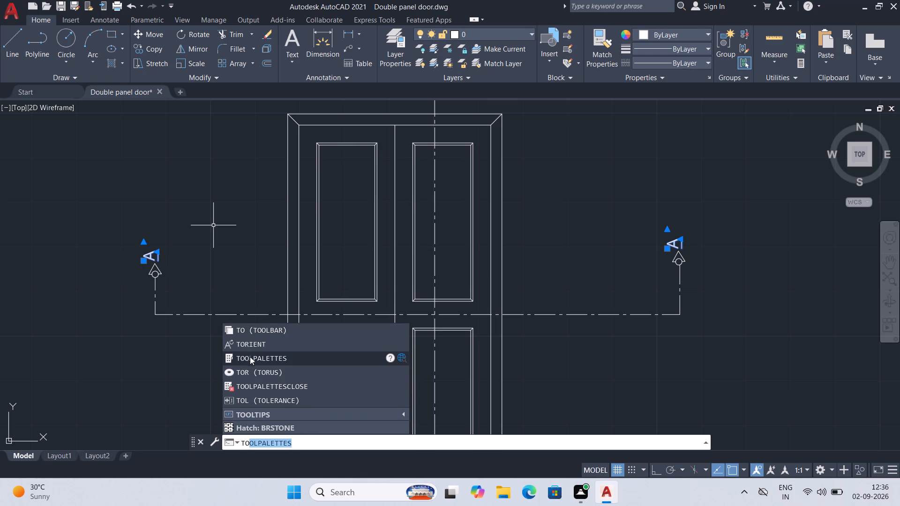
{"action": "left_click", "coordinate": [247, 343]}
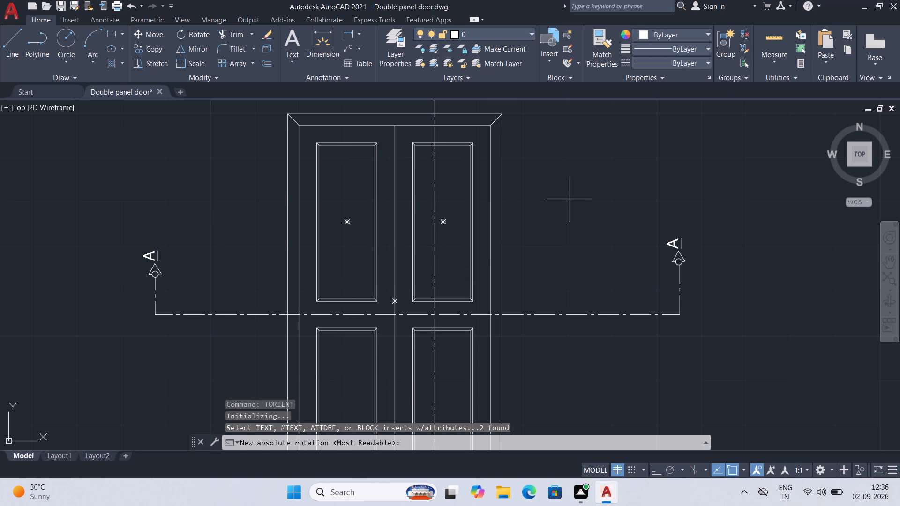
{"action": "left_click", "coordinate": [571, 198]}
{"action": "left_click", "coordinate": [691, 203]}
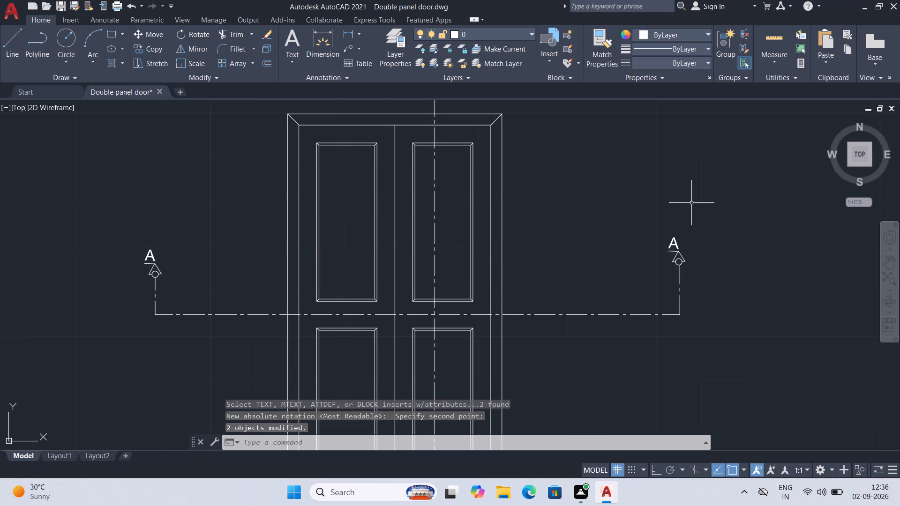
{"action": "key", "text": "ctrl+s"}
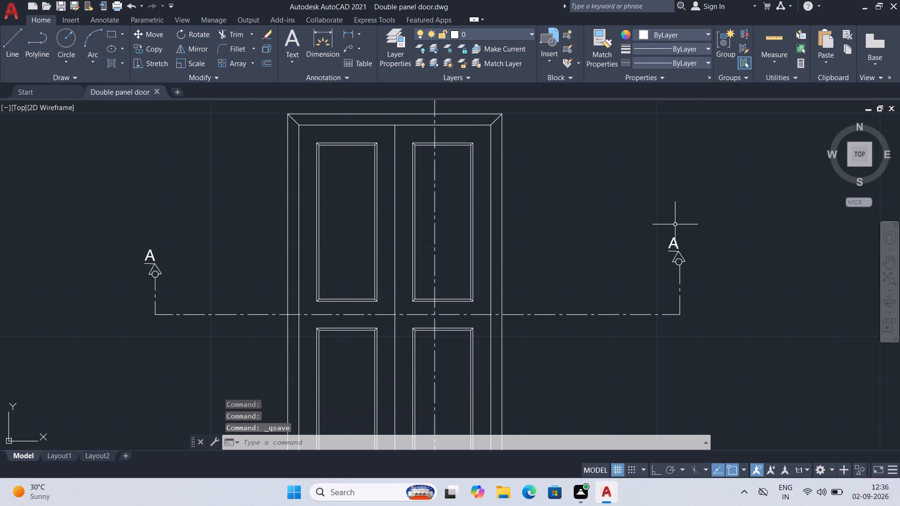
Change the letters at both ends of the horizontal section line to B.
{"action": "left_click", "coordinate": [675, 241]}
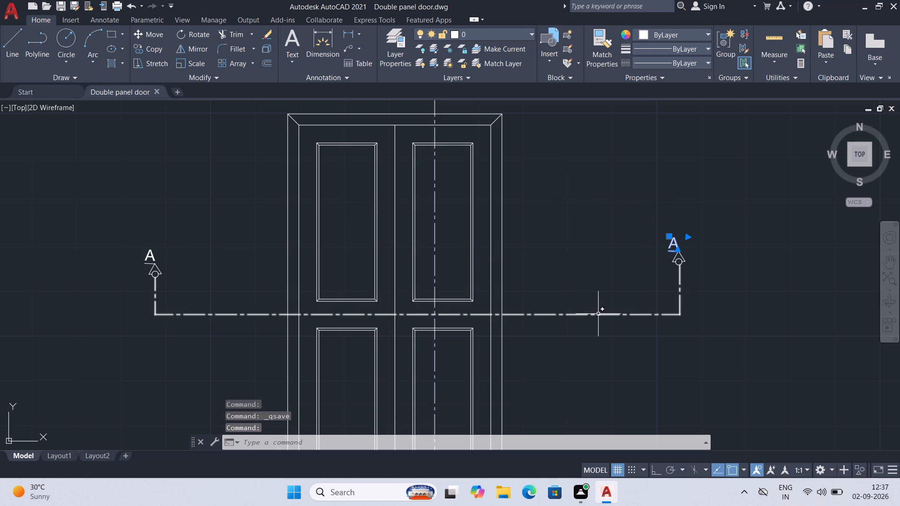
{"action": "key", "text": "b"}
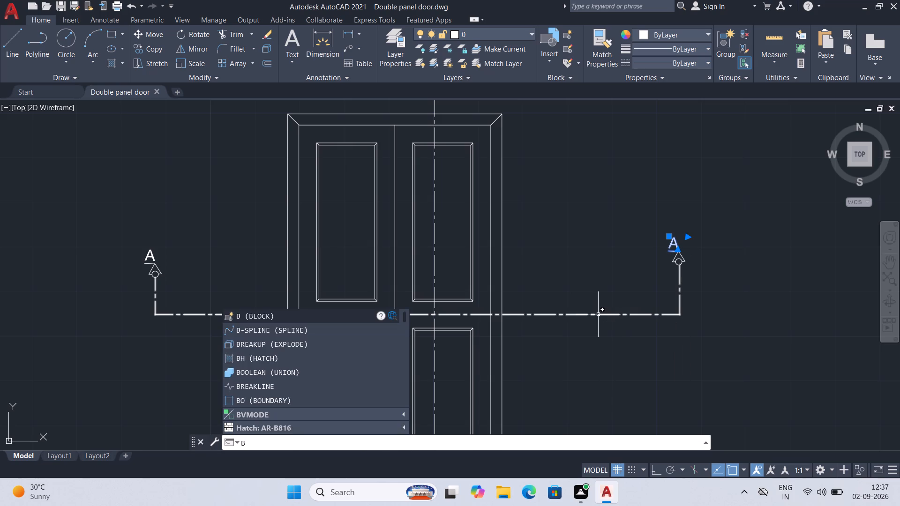
{"action": "key", "text": "BackSpace"}
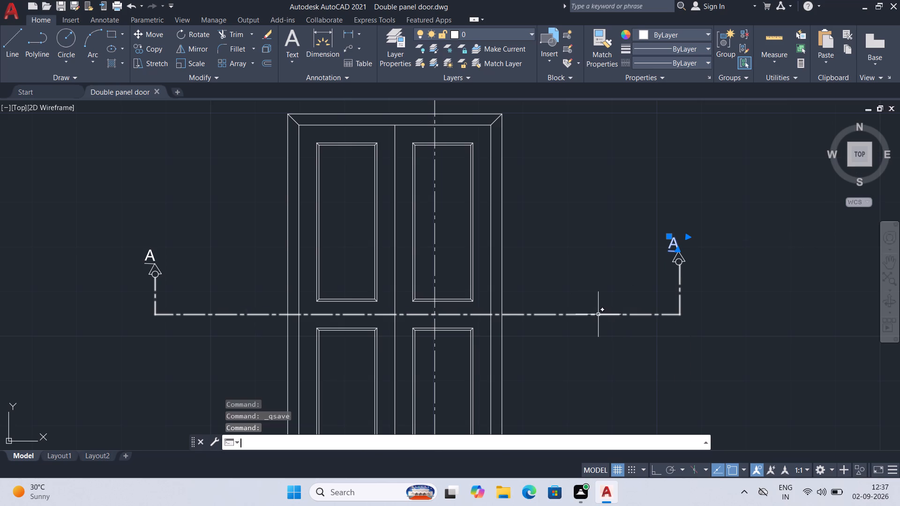
{"action": "double_click", "coordinate": [673, 242]}
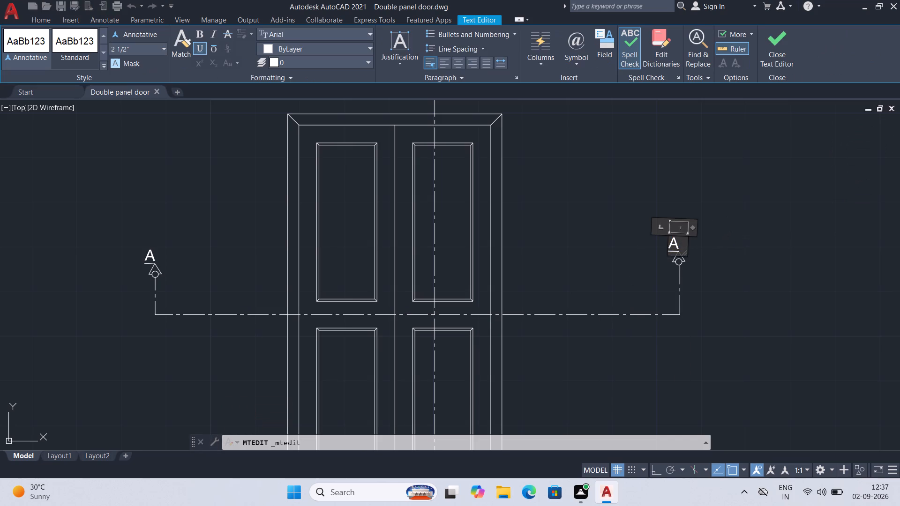
{"action": "key", "text": "Delete"}
{"action": "key", "text": "b"}
{"action": "double_click", "coordinate": [150, 253]}
{"action": "triple_click", "coordinate": [150, 255]}
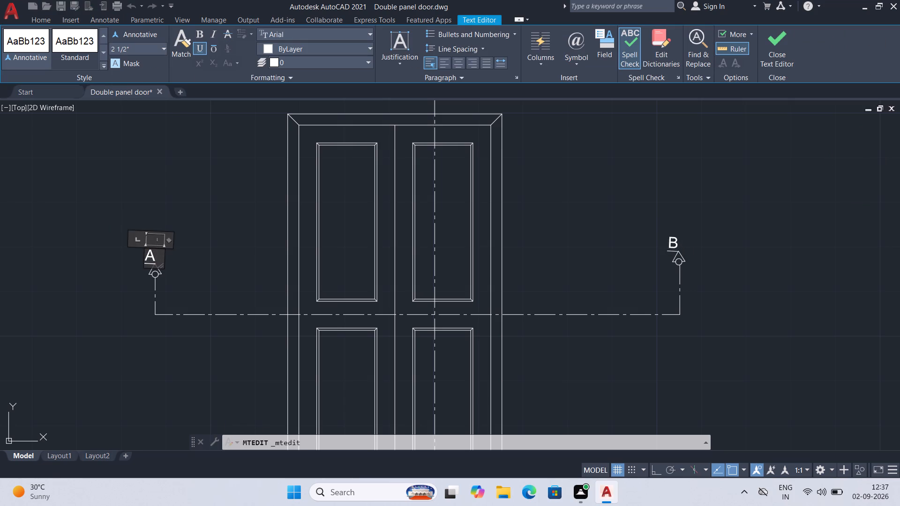
{"action": "key", "text": "BackSpace"}
{"action": "type", "text": "BS"}
{"action": "double_click", "coordinate": [198, 260]}
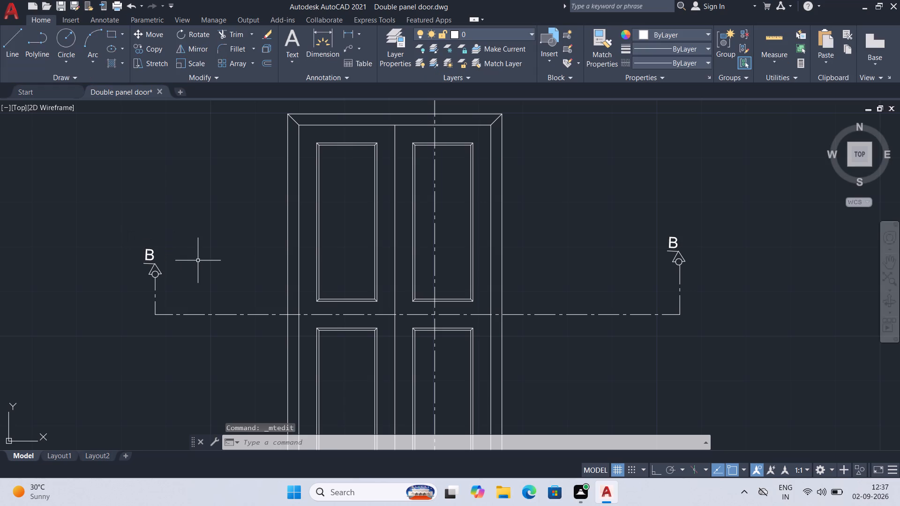
Move the B letter at the section line's left end slightly up and right, clear above its arrow.
{"action": "left_click", "coordinate": [158, 247]}
{"action": "left_click", "coordinate": [140, 262]}
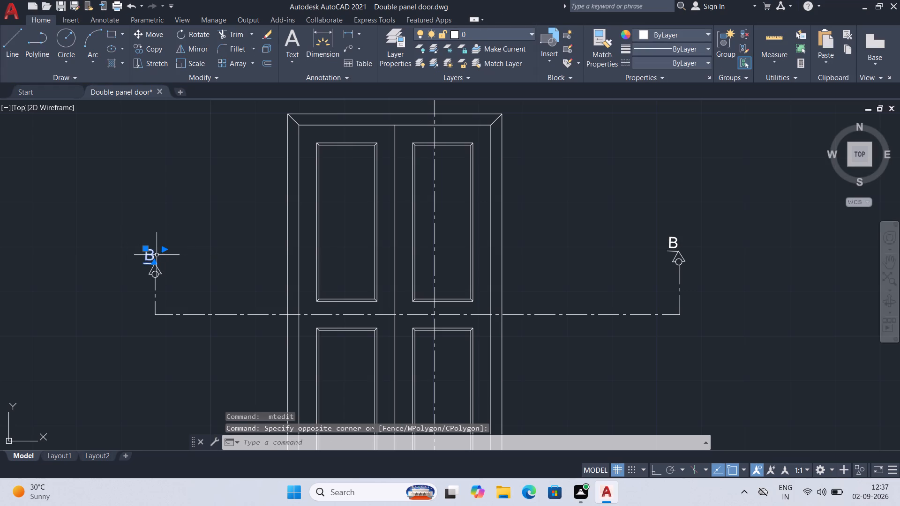
{"action": "left_click", "coordinate": [143, 251]}
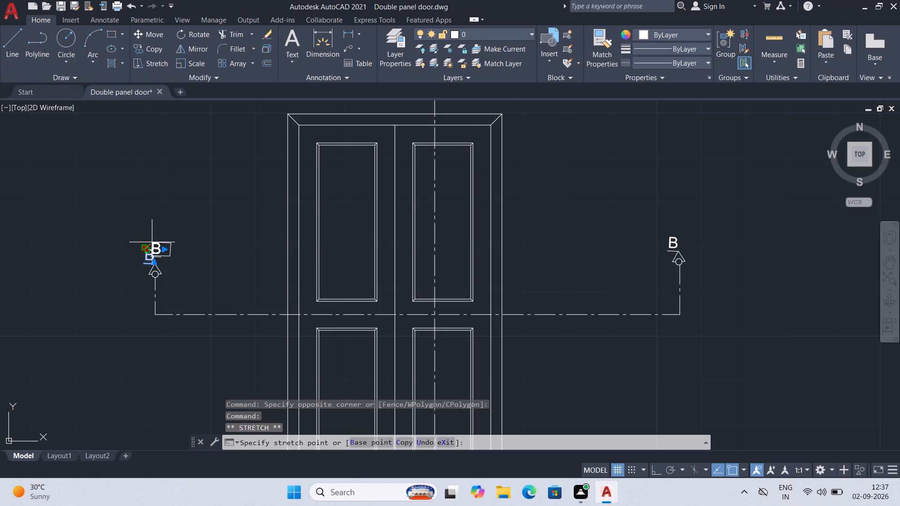
{"action": "left_click", "coordinate": [152, 242]}
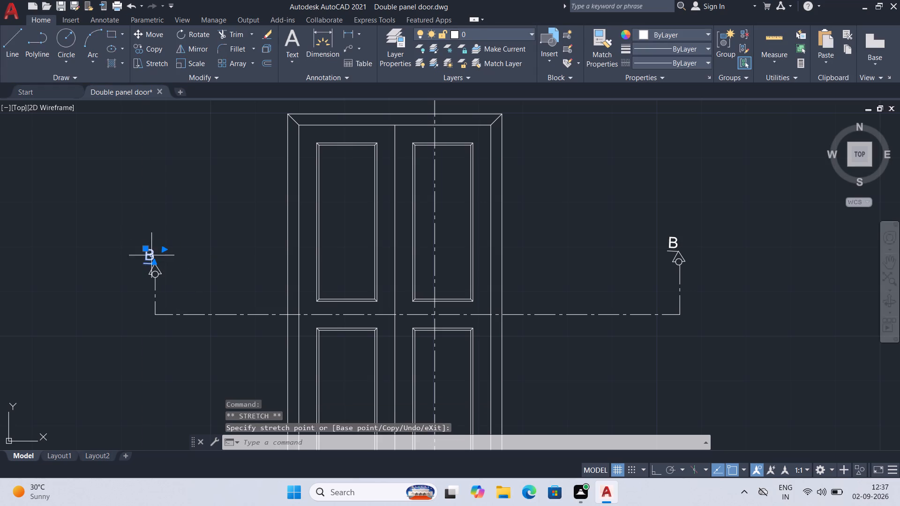
{"action": "key", "text": "m"}
{"action": "key", "text": "Return"}
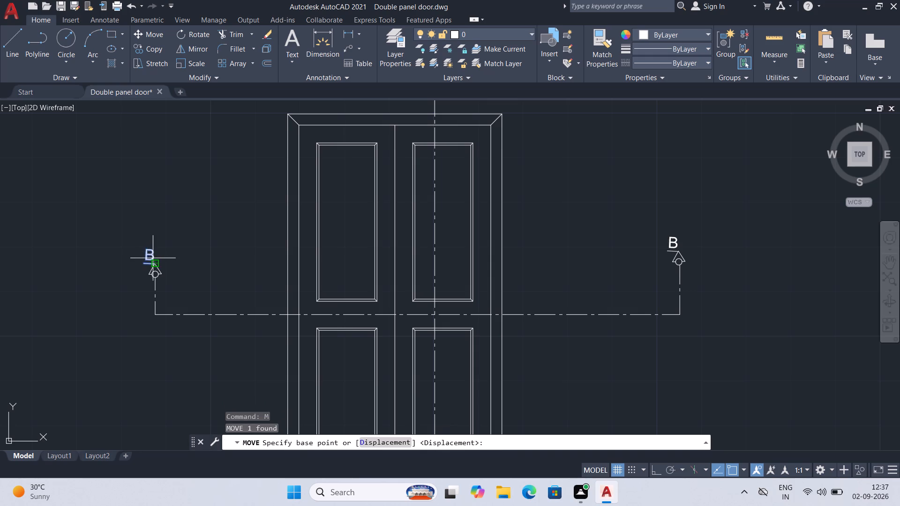
{"action": "left_click", "coordinate": [153, 262]}
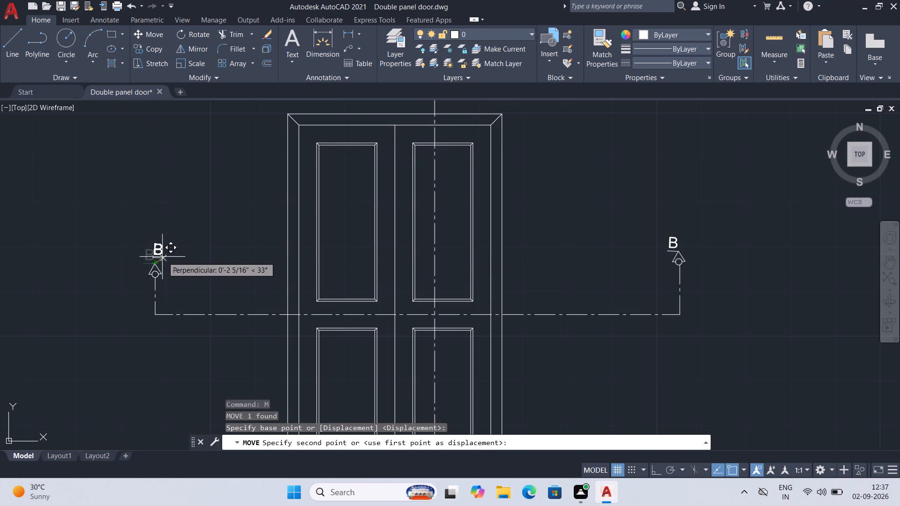
{"action": "left_click", "coordinate": [160, 257]}
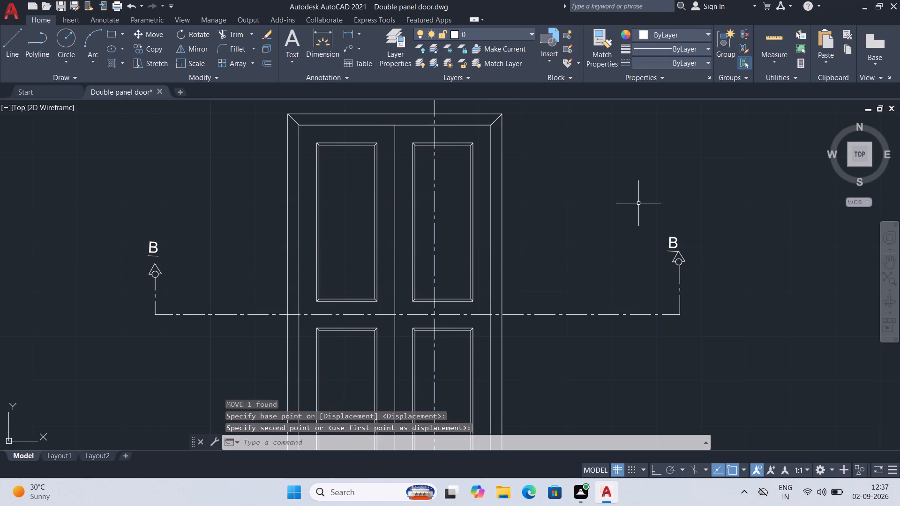
Move the B letter at the section line's right end about 1 5/8" to the right, over its arrow, and save.
{"action": "left_click", "coordinate": [680, 222]}
{"action": "left_click", "coordinate": [665, 252]}
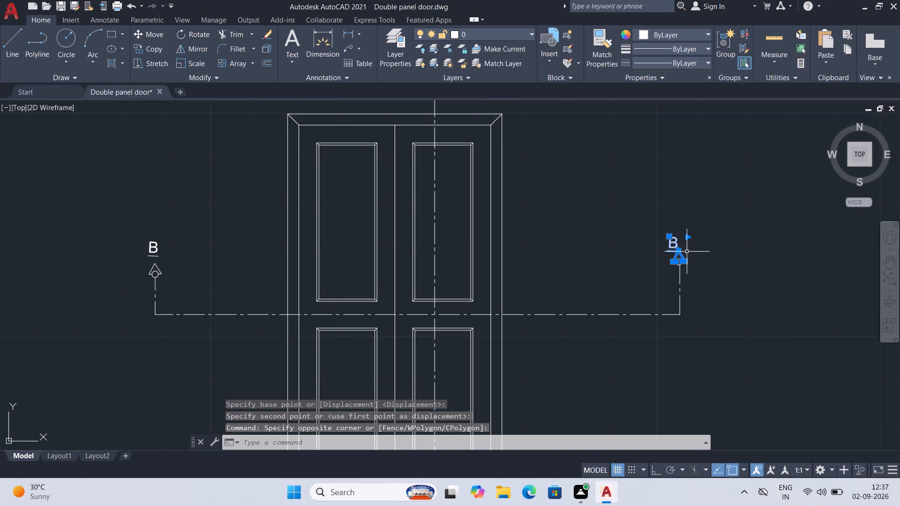
{"action": "key", "text": "ctrl+s"}
{"action": "left_click", "coordinate": [688, 216]}
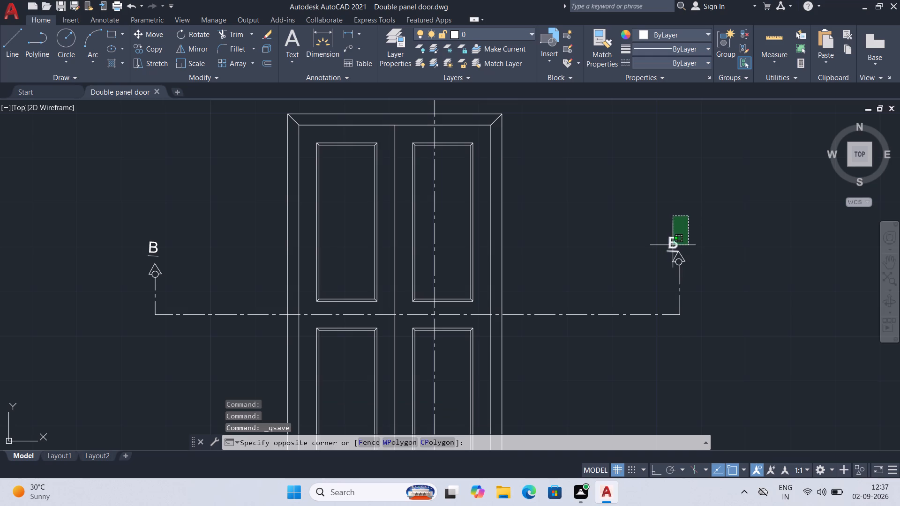
{"action": "left_click", "coordinate": [670, 246]}
{"action": "key", "text": "m"}
{"action": "key", "text": "Return"}
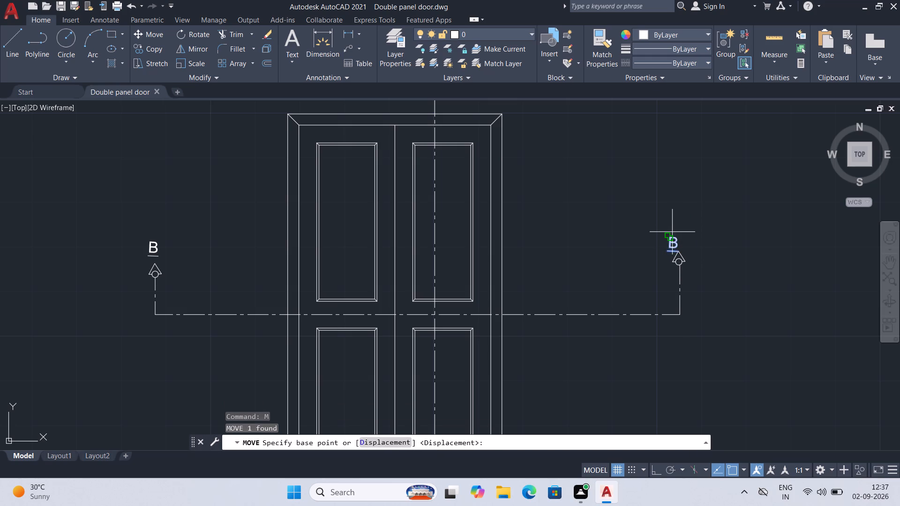
{"action": "left_click", "coordinate": [667, 234]}
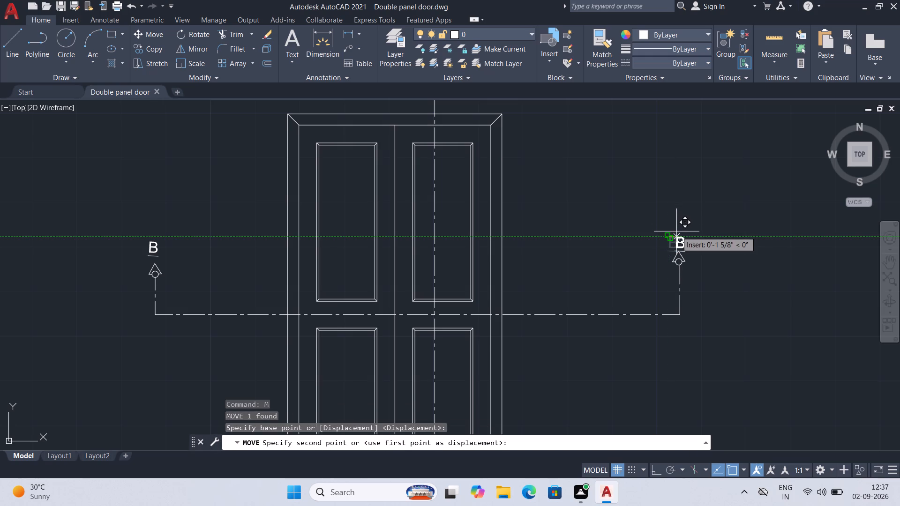
{"action": "left_click", "coordinate": [676, 231]}
{"action": "key", "text": "ctrl+s"}
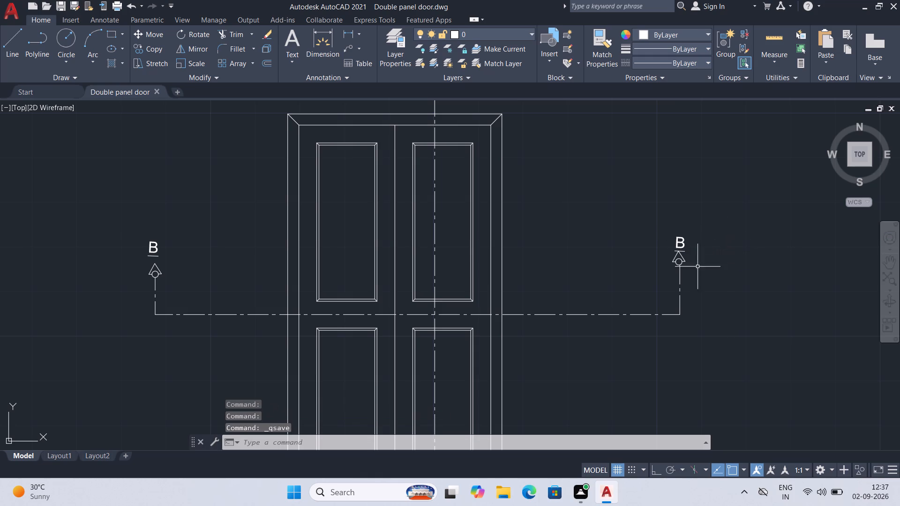
Fill the arrows at both ends of the horizontal section line with a SOLID hatch.
{"action": "scroll", "coordinate": [244, 268], "scroll_direction": "up", "scroll_amount": 2}
{"action": "key", "text": "h"}
{"action": "key", "text": "Return"}
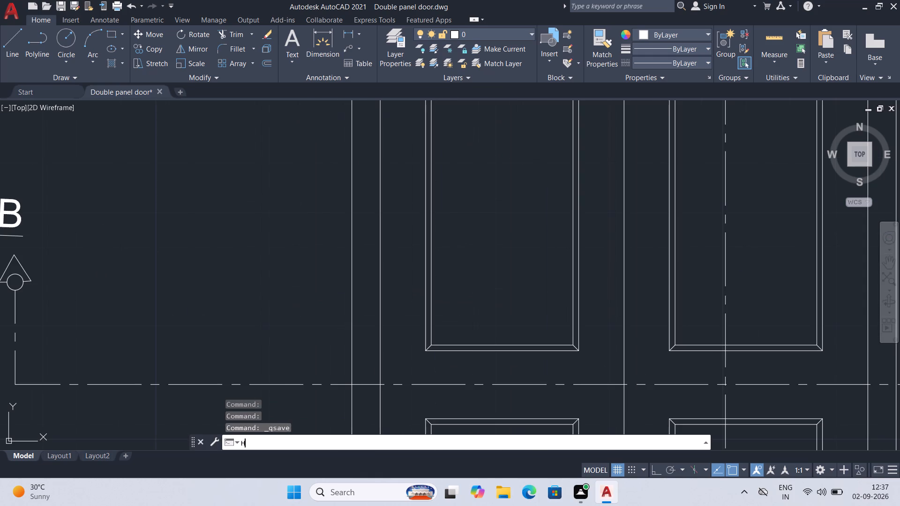
{"action": "left_click", "coordinate": [15, 268]}
{"action": "scroll", "coordinate": [807, 269], "scroll_direction": "down", "scroll_amount": 2}
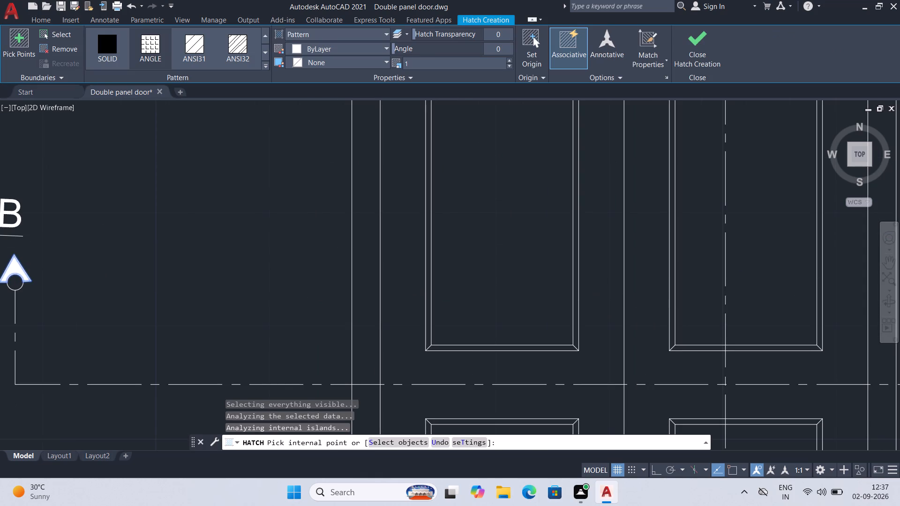
{"action": "middle_click_drag", "start_coordinate": [866, 273], "coordinate": [362, 276]}
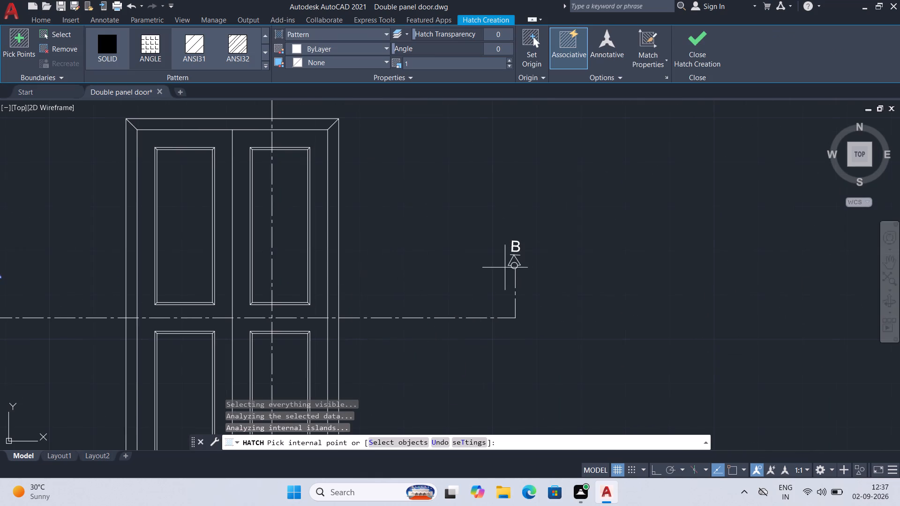
{"action": "scroll", "coordinate": [506, 267], "scroll_direction": "up", "scroll_amount": 2}
{"action": "left_click", "coordinate": [524, 252]}
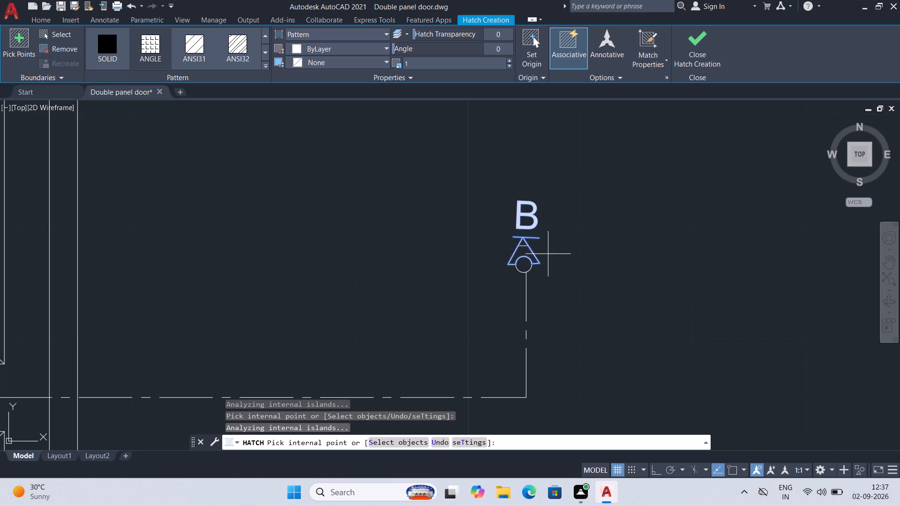
{"action": "left_click", "coordinate": [111, 51]}
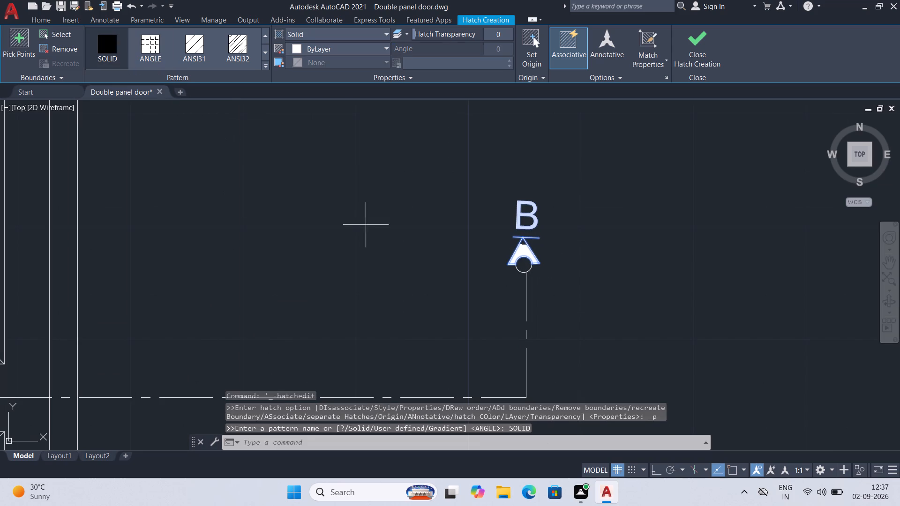
{"action": "left_click", "coordinate": [523, 241]}
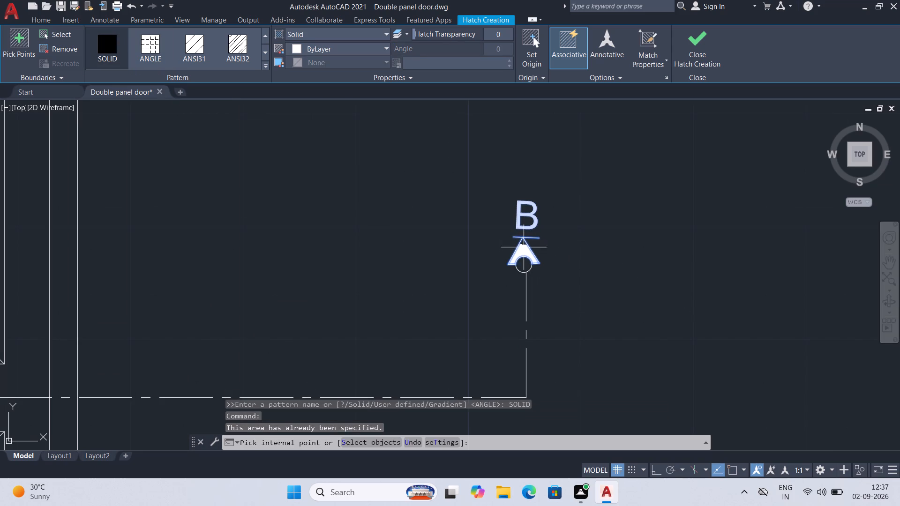
{"action": "key", "text": "ctrl+z"}
{"action": "key", "text": "Escape"}
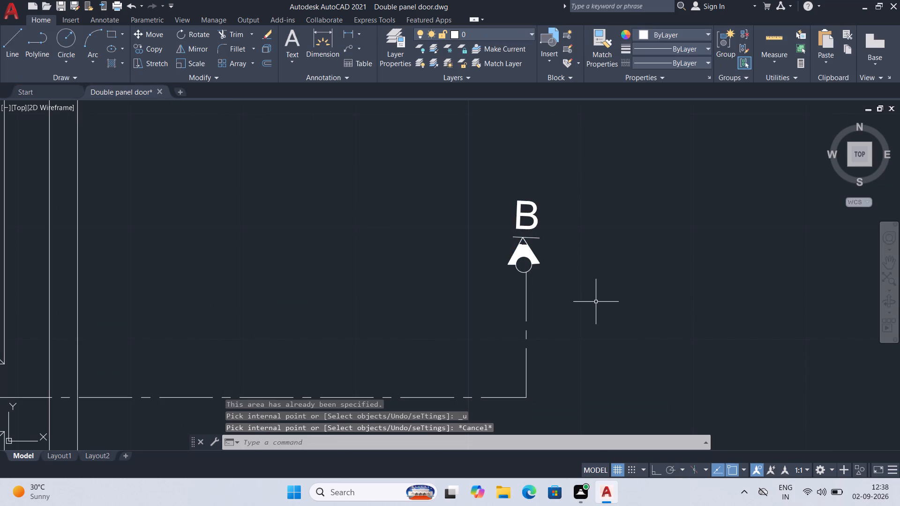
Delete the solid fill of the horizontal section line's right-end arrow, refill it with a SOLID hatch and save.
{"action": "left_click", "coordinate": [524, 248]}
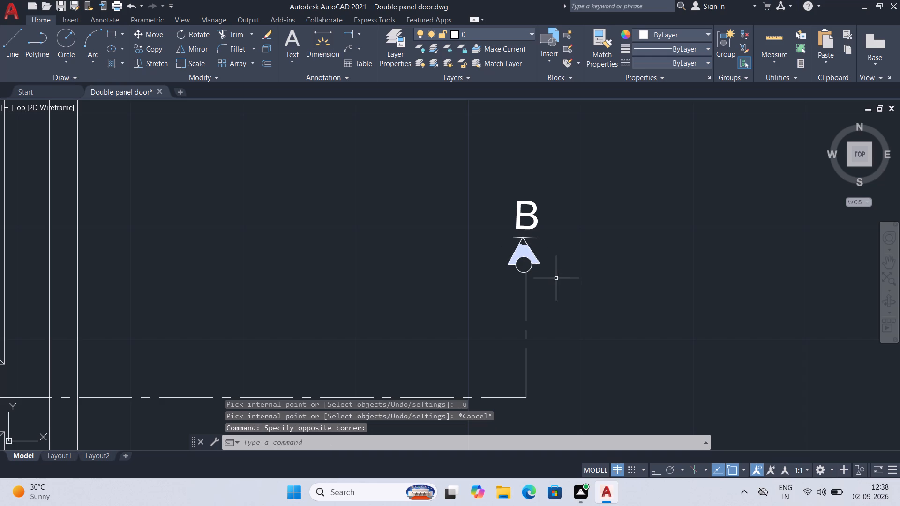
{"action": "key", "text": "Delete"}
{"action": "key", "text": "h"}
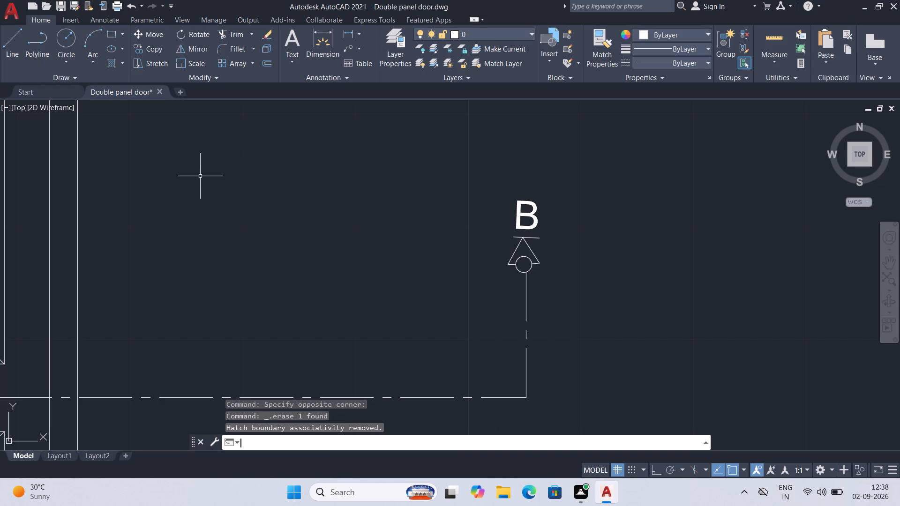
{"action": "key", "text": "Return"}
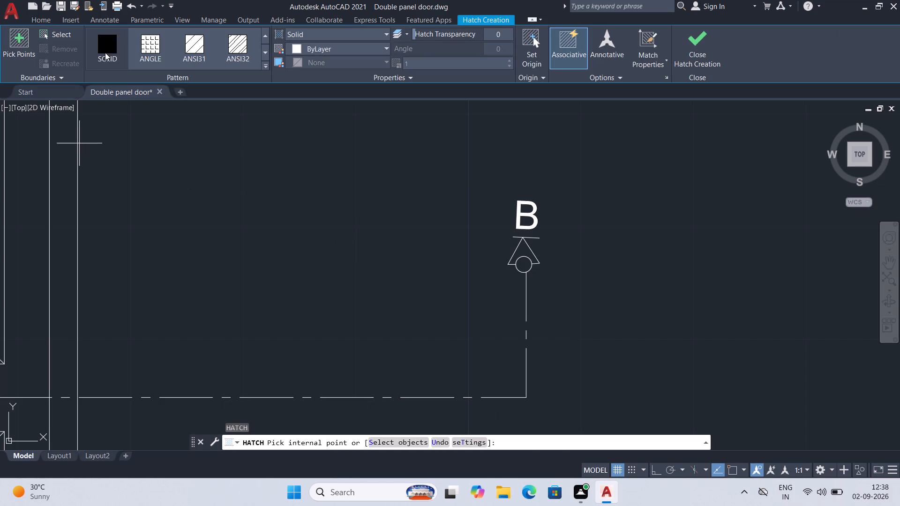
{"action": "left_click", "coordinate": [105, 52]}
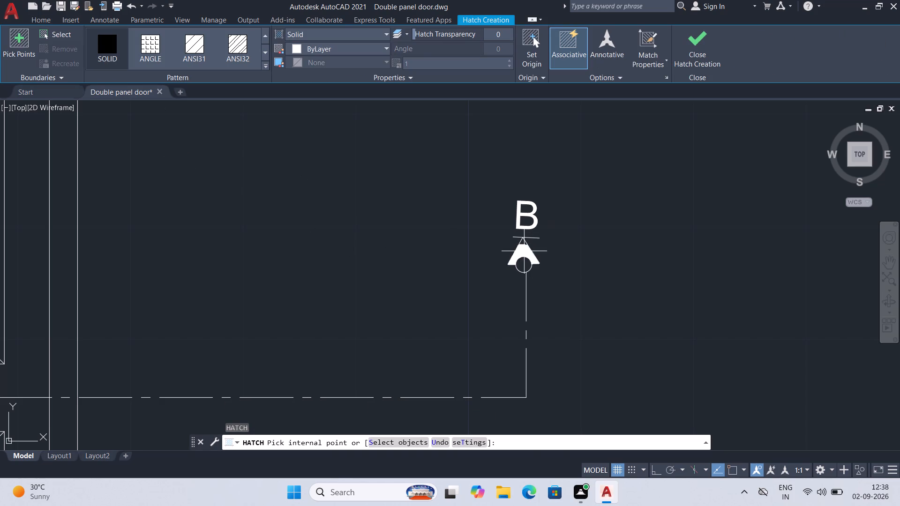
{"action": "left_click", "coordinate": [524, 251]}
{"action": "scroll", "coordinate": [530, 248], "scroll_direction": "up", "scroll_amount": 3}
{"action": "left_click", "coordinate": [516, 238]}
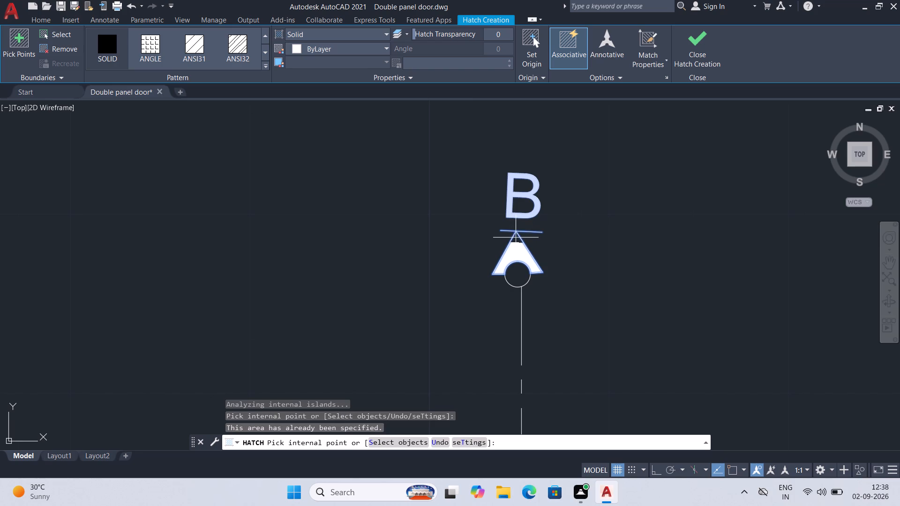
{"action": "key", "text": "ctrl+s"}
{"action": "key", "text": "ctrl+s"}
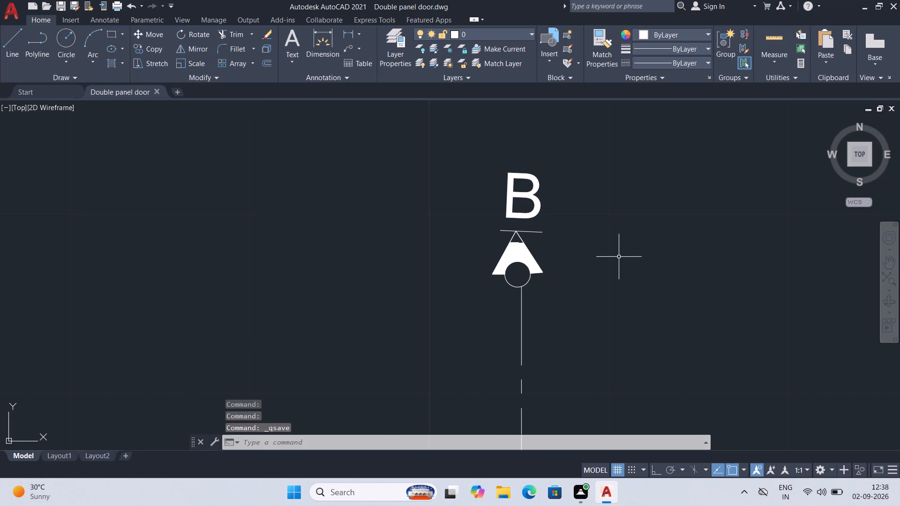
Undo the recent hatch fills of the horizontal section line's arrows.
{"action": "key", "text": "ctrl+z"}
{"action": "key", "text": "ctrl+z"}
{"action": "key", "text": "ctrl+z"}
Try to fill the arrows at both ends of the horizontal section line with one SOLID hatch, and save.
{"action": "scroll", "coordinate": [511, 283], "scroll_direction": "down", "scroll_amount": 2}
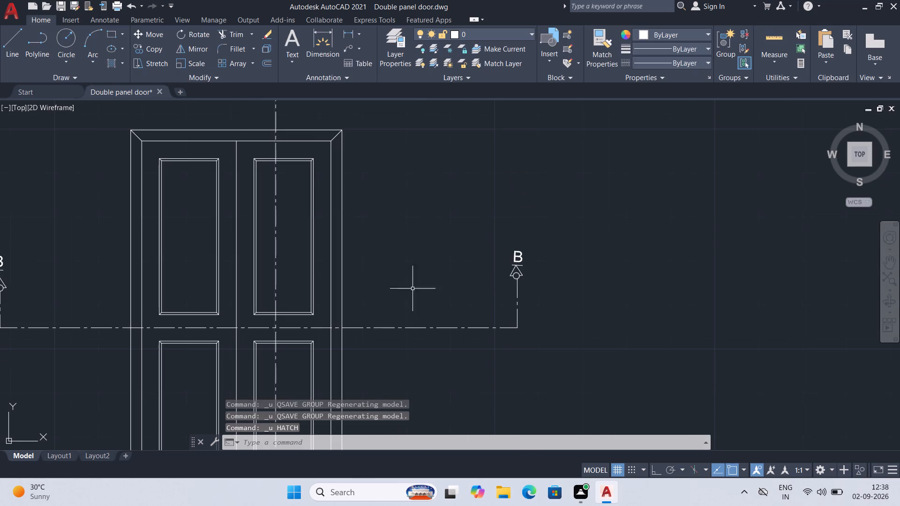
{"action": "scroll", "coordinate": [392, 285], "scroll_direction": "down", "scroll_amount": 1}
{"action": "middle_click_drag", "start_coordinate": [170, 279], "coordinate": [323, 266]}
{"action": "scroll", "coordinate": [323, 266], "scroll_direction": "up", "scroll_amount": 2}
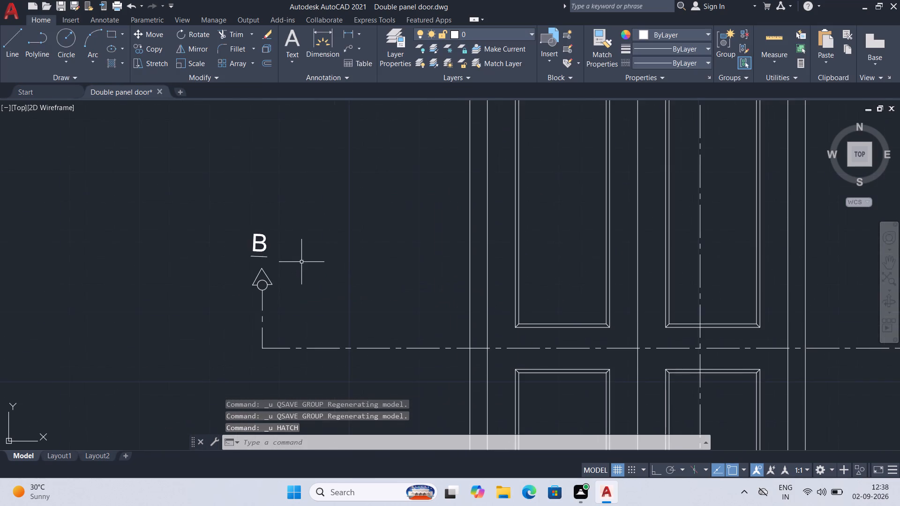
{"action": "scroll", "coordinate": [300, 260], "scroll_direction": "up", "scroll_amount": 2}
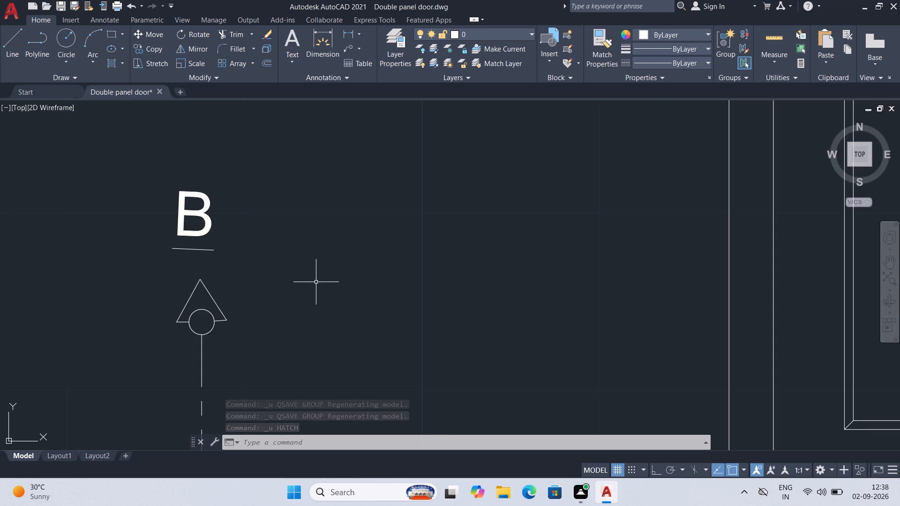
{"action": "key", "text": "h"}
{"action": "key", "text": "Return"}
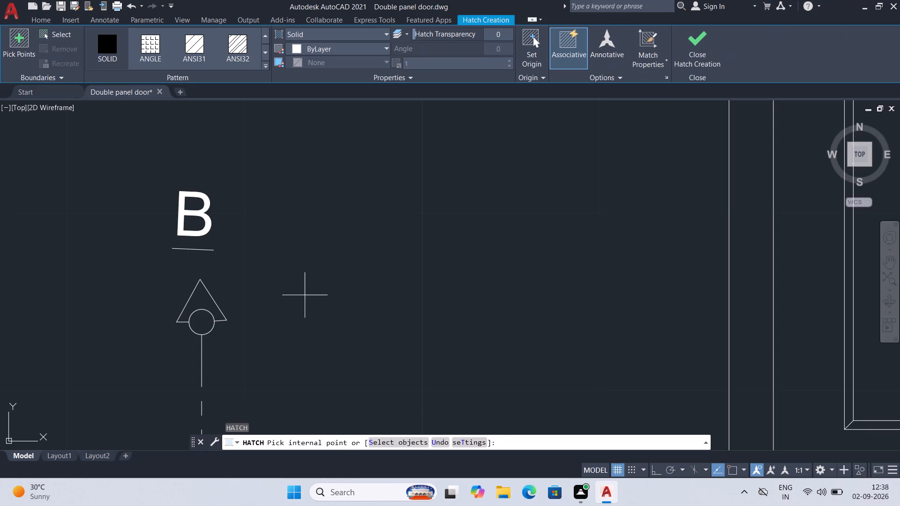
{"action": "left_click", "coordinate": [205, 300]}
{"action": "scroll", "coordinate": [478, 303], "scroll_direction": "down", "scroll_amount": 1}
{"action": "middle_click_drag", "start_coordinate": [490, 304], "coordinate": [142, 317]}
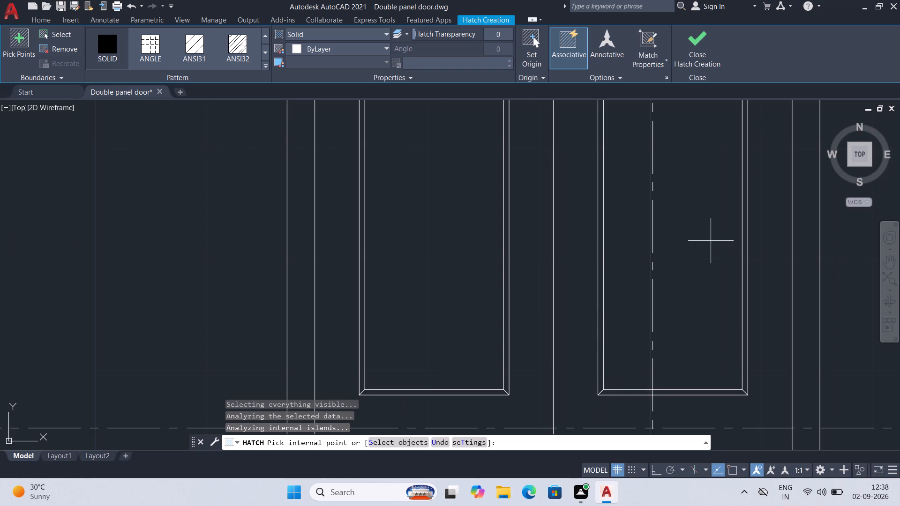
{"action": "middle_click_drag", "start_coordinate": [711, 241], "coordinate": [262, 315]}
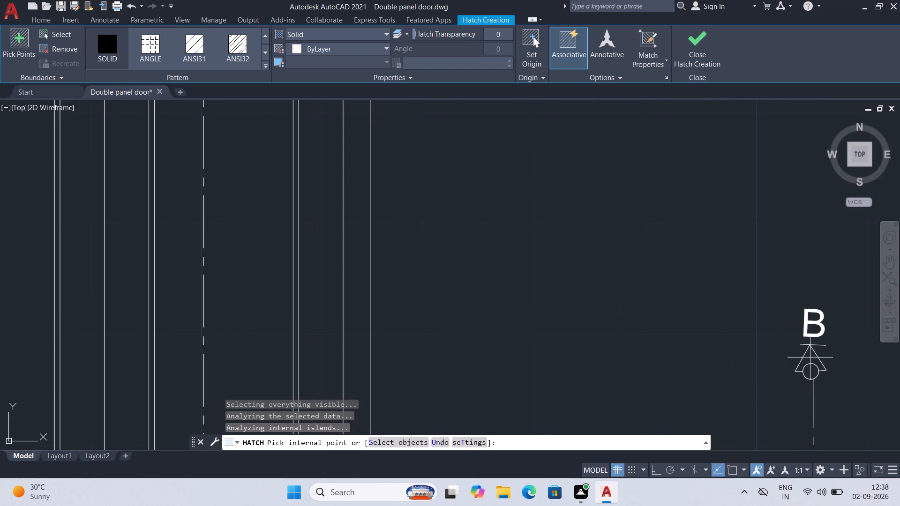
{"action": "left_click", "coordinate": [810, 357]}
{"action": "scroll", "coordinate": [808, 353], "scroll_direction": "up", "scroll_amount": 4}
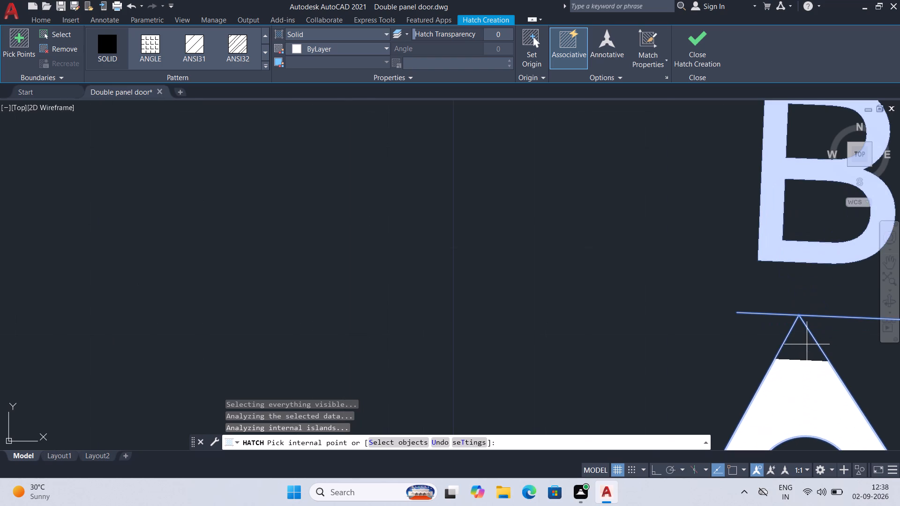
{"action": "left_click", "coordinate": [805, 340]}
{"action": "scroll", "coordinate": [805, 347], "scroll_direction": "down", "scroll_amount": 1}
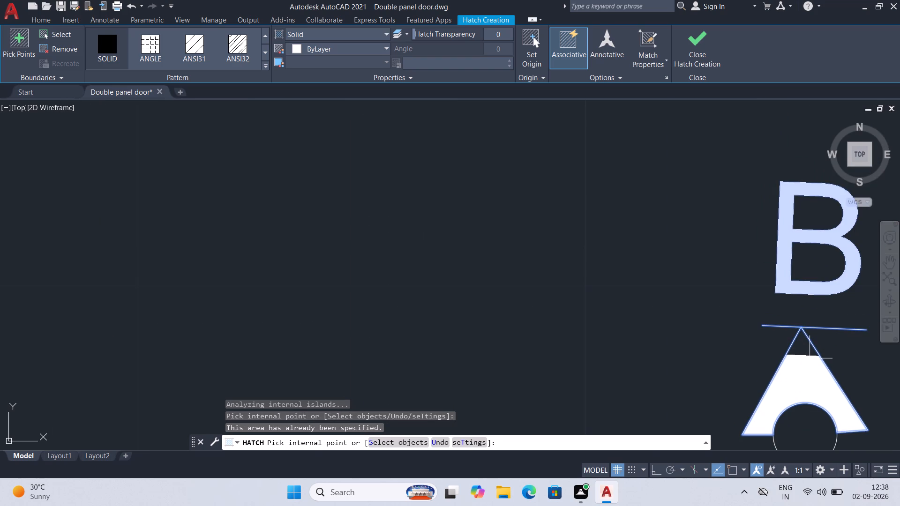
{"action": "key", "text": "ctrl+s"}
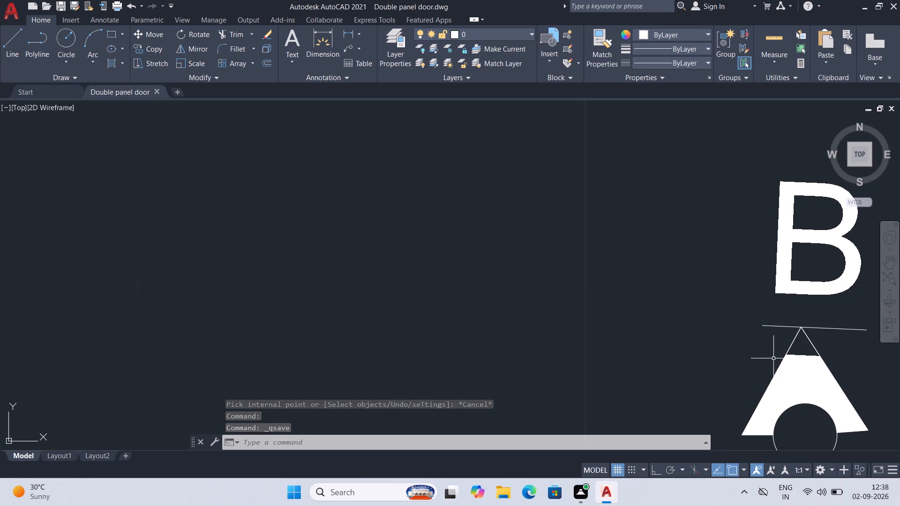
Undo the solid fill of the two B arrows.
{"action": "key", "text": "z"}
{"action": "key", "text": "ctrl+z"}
Shrink the width and height of the text frame around the B letter at the section line's right end.
{"action": "scroll", "coordinate": [540, 354], "scroll_direction": "down", "scroll_amount": 2}
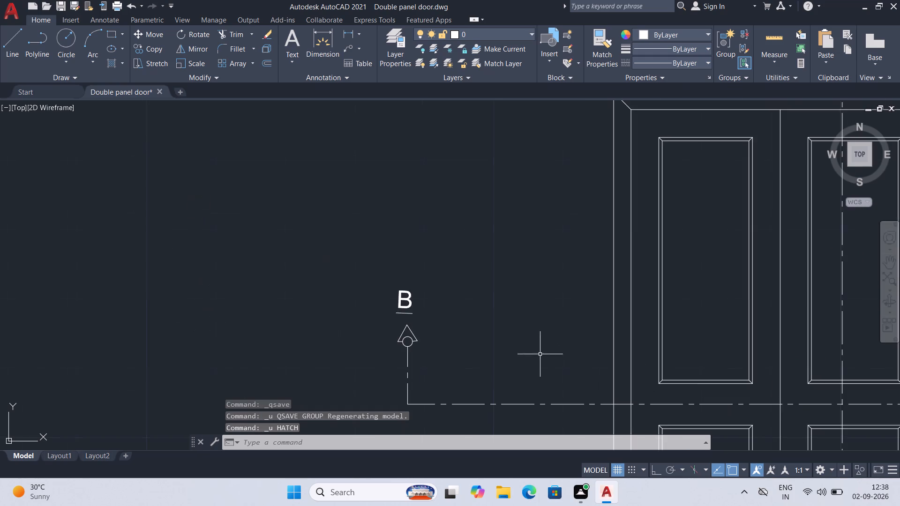
{"action": "scroll", "coordinate": [405, 368], "scroll_direction": "down", "scroll_amount": 3}
{"action": "middle_click_drag", "start_coordinate": [628, 363], "coordinate": [615, 353]}
{"action": "scroll", "coordinate": [605, 349], "scroll_direction": "up", "scroll_amount": 3}
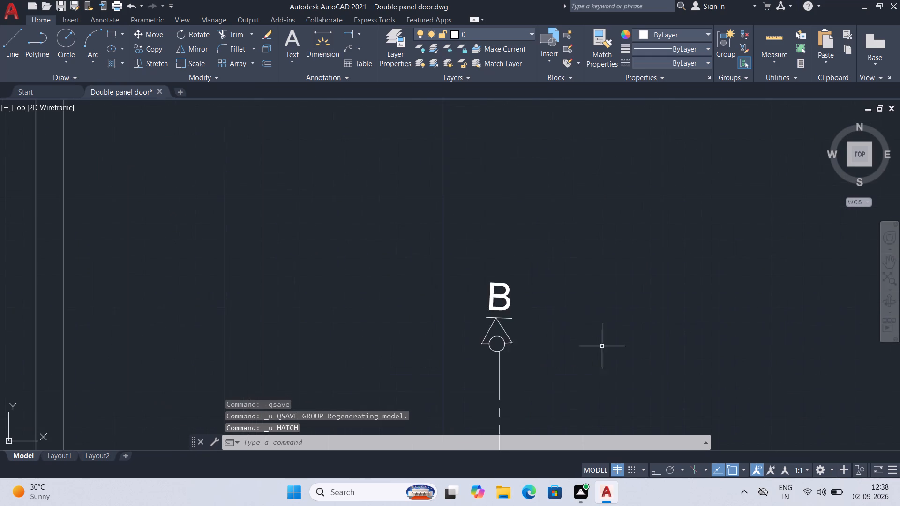
{"action": "scroll", "coordinate": [600, 345], "scroll_direction": "up", "scroll_amount": 4}
{"action": "middle_click_drag", "start_coordinate": [333, 288], "coordinate": [389, 300]}
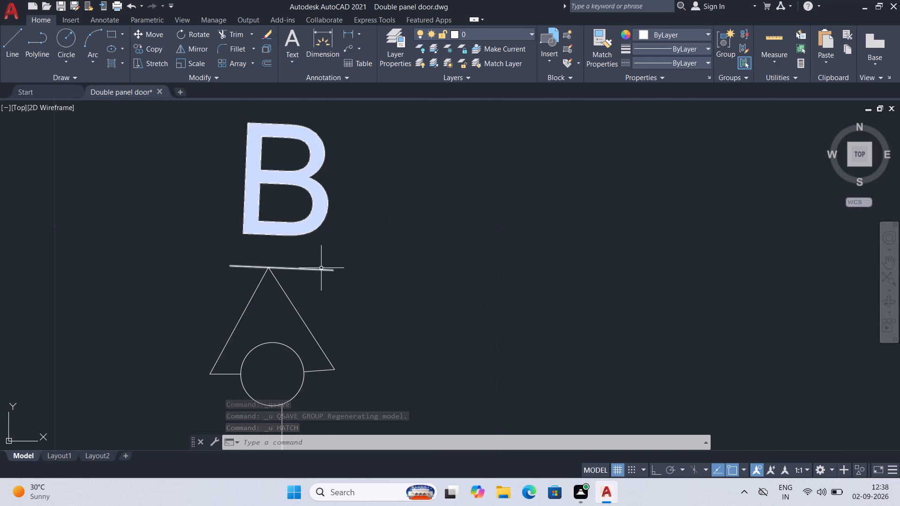
{"action": "left_click", "coordinate": [321, 268]}
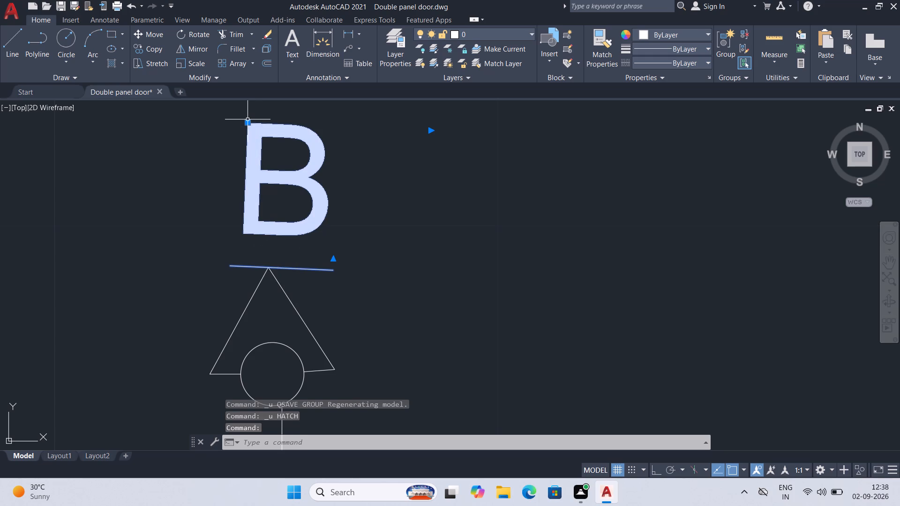
{"action": "left_click", "coordinate": [247, 123]}
{"action": "left_click", "coordinate": [240, 113]}
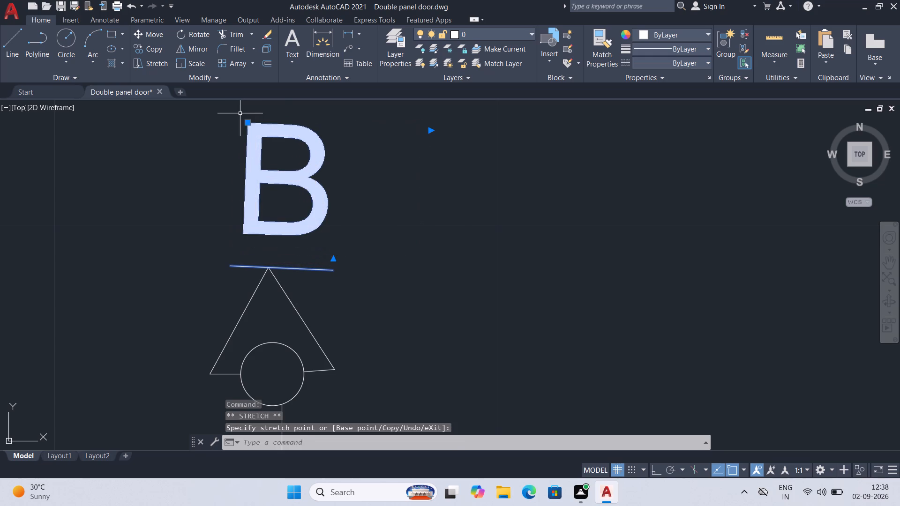
{"action": "left_click", "coordinate": [430, 129]}
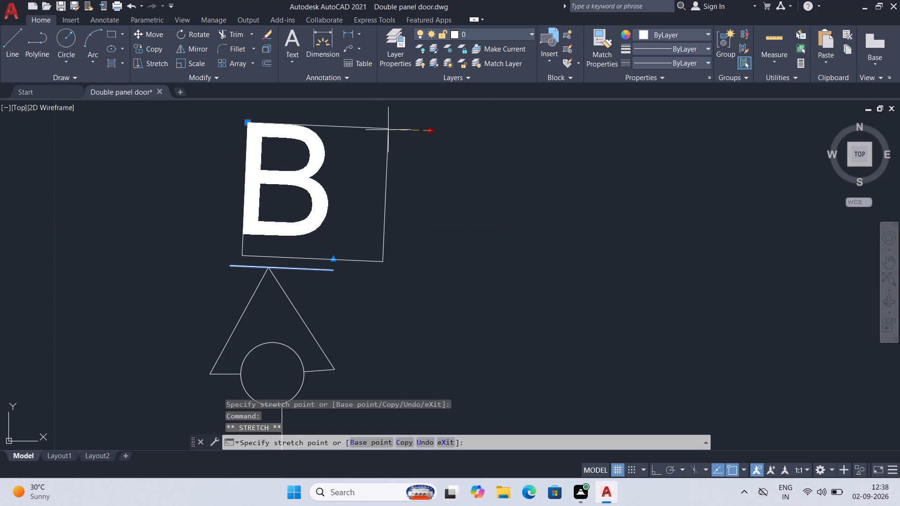
{"action": "left_click", "coordinate": [355, 121]}
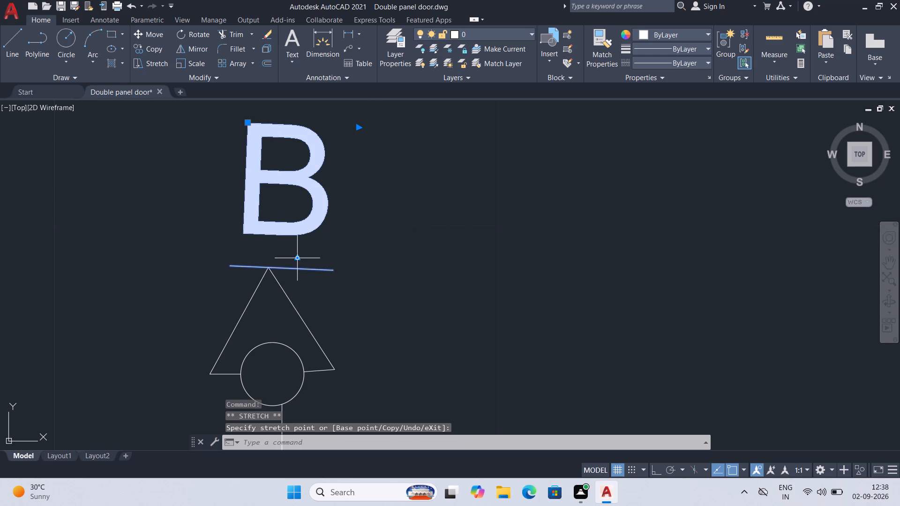
{"action": "left_click", "coordinate": [300, 260]}
{"action": "left_click", "coordinate": [294, 244]}
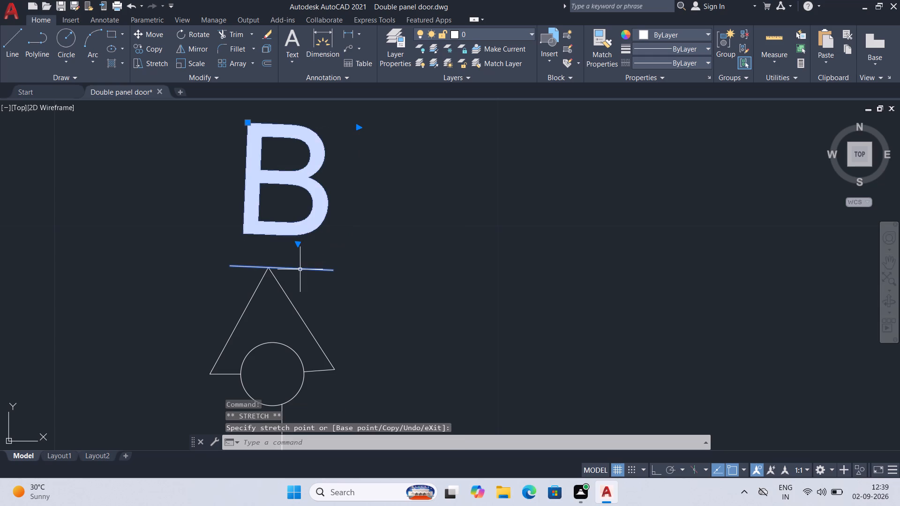
{"action": "left_click", "coordinate": [300, 269]}
Move the right-end B letter slightly up so its underline clears the arrow tip, and save.
{"action": "left_click", "coordinate": [246, 124]}
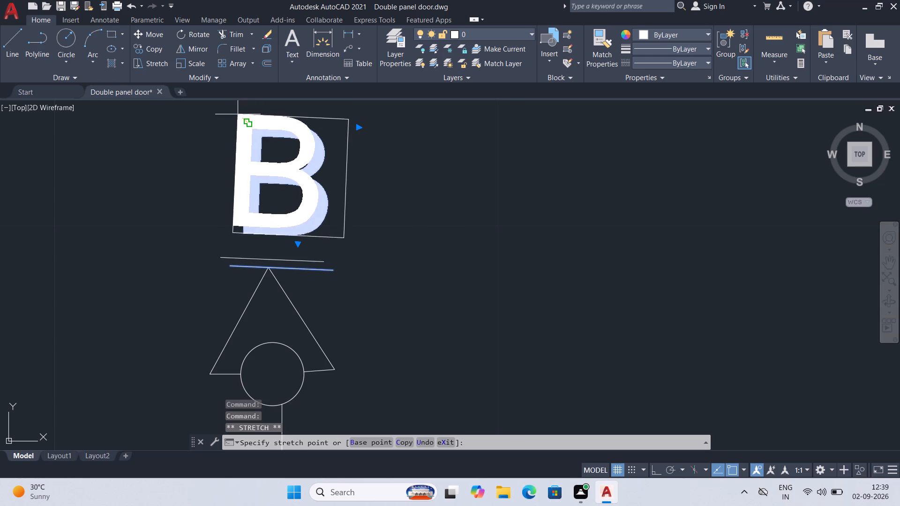
{"action": "middle_click_drag", "start_coordinate": [241, 105], "coordinate": [257, 196]}
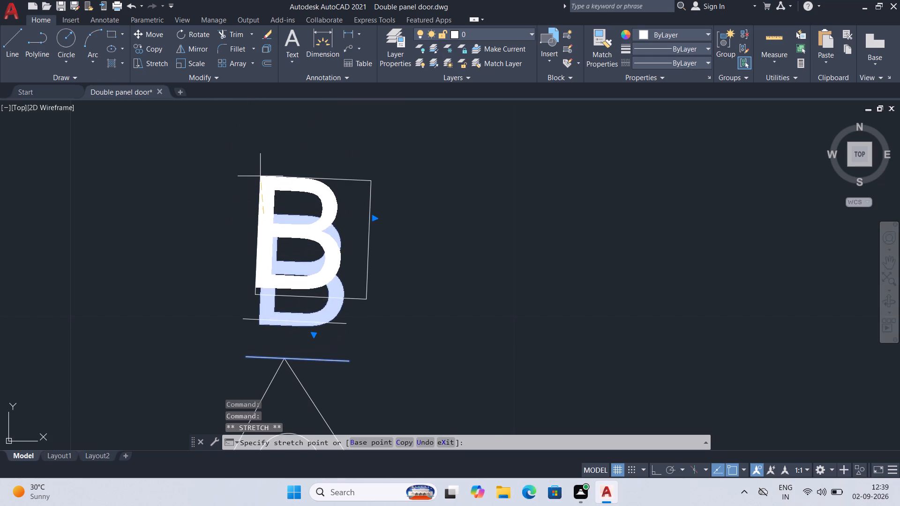
{"action": "left_click", "coordinate": [260, 176]}
{"action": "key", "text": "ctrl+s"}
{"action": "key", "text": "ctrl+s"}
Fill the arrow below the right-end B completely with a SOLID hatch and save the drawing.
{"action": "scroll", "coordinate": [431, 313], "scroll_direction": "down", "scroll_amount": 2}
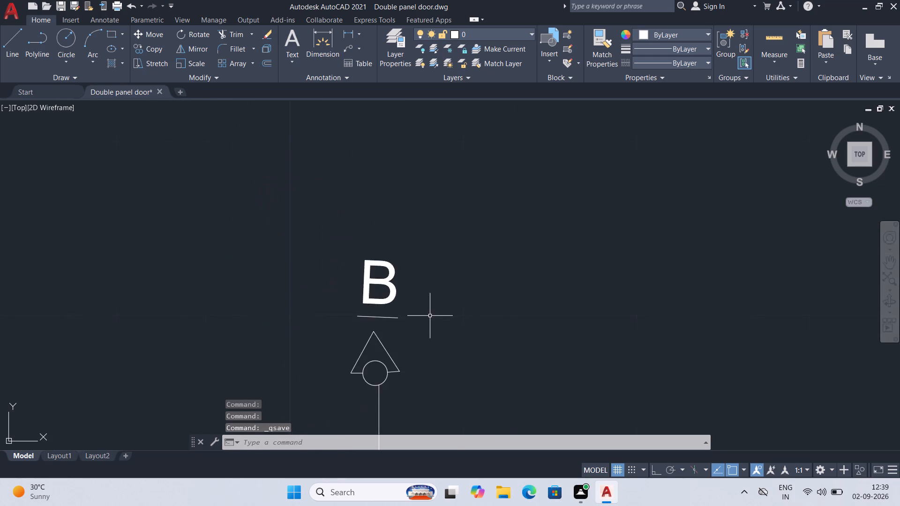
{"action": "scroll", "coordinate": [430, 317], "scroll_direction": "down", "scroll_amount": 1}
{"action": "middle_click_drag", "start_coordinate": [457, 330], "coordinate": [465, 302]}
{"action": "key", "text": "h"}
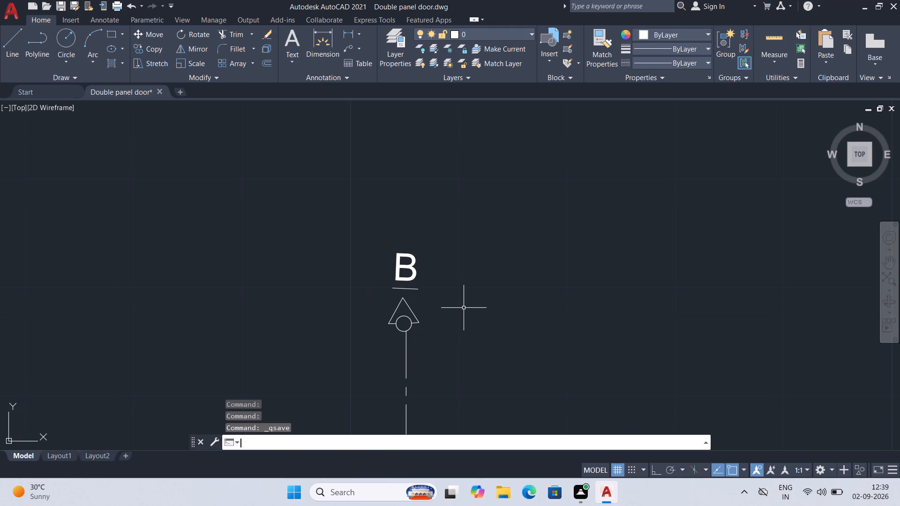
{"action": "key", "text": "Return"}
{"action": "left_click", "coordinate": [405, 313]}
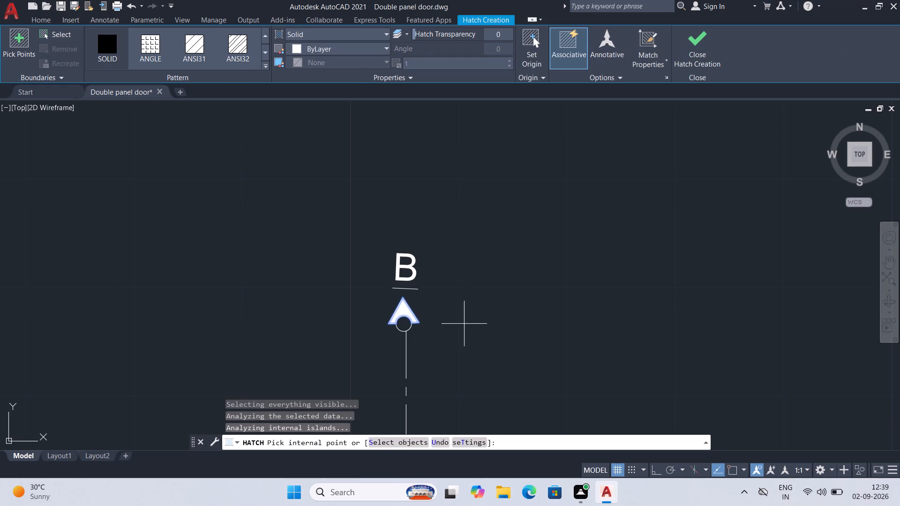
{"action": "key", "text": "ctrl+s"}
{"action": "key", "text": "ctrl+s"}
{"action": "key", "text": "ctrl+s"}
{"action": "key", "text": "ctrl+s"}
{"action": "key", "text": "ctrl+s"}
{"action": "key", "text": "ctrl+s"}
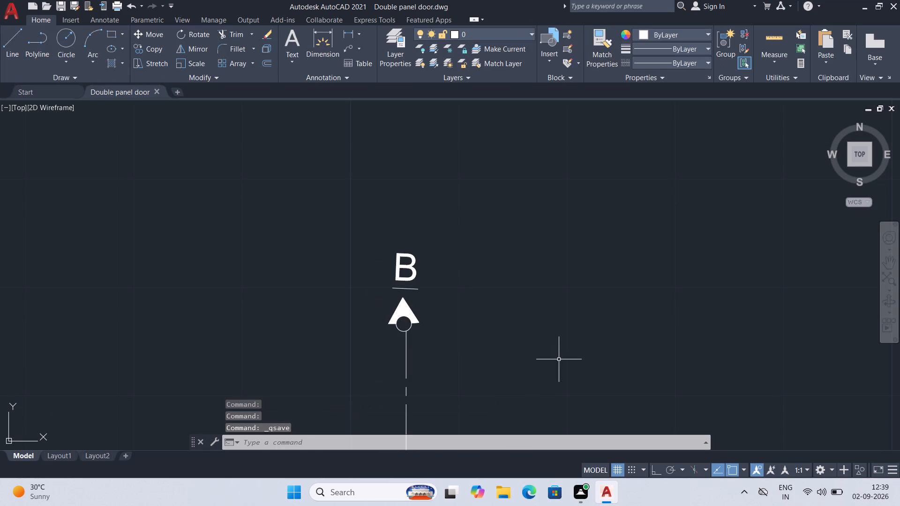
{"action": "key", "text": "ctrl+s"}
Fill the arrow below the left-end B with a SOLID hatch and save the drawing.
{"action": "scroll", "coordinate": [562, 326], "scroll_direction": "down", "scroll_amount": 2}
{"action": "scroll", "coordinate": [424, 346], "scroll_direction": "down", "scroll_amount": 3}
{"action": "scroll", "coordinate": [327, 345], "scroll_direction": "up", "scroll_amount": 2}
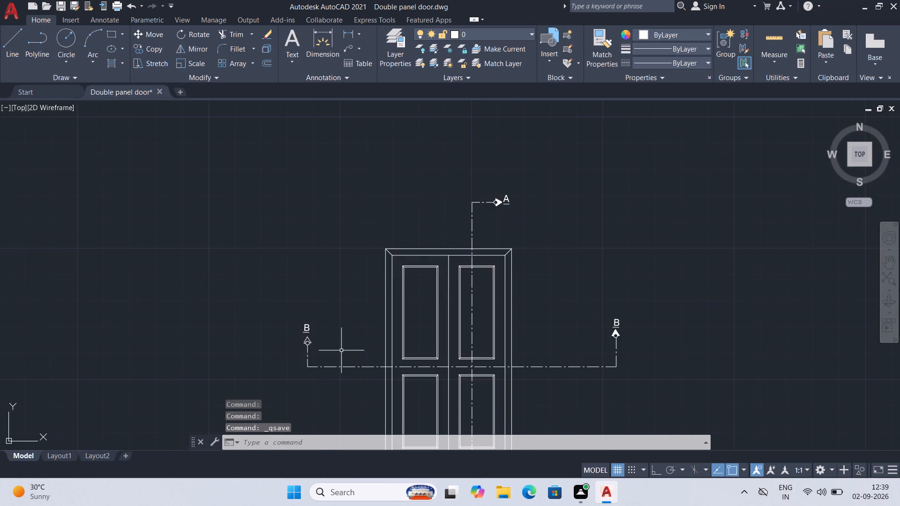
{"action": "scroll", "coordinate": [344, 350], "scroll_direction": "up", "scroll_amount": 3}
{"action": "key", "text": "h"}
{"action": "key", "text": "Return"}
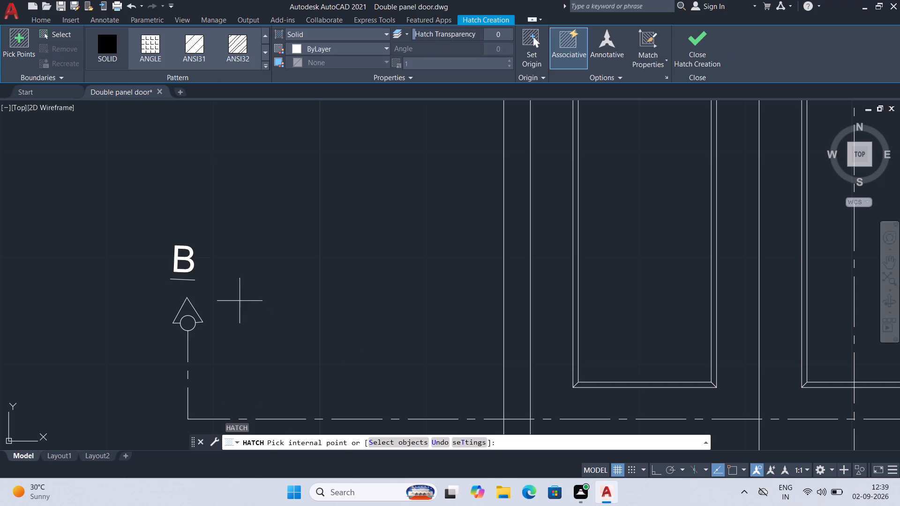
{"action": "left_click", "coordinate": [189, 305]}
{"action": "key", "text": "ctrl+s"}
{"action": "key", "text": "ctrl+s"}
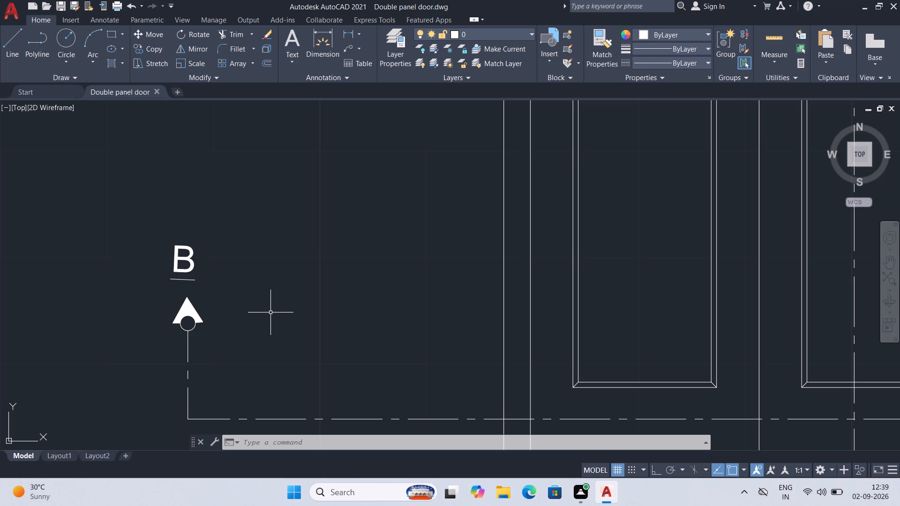
{"action": "key", "text": "ctrl+s"}
{"action": "key", "text": "ctrl+s"}
{"action": "key", "text": "ctrl+s"}
{"action": "key", "text": "ctrl+s"}
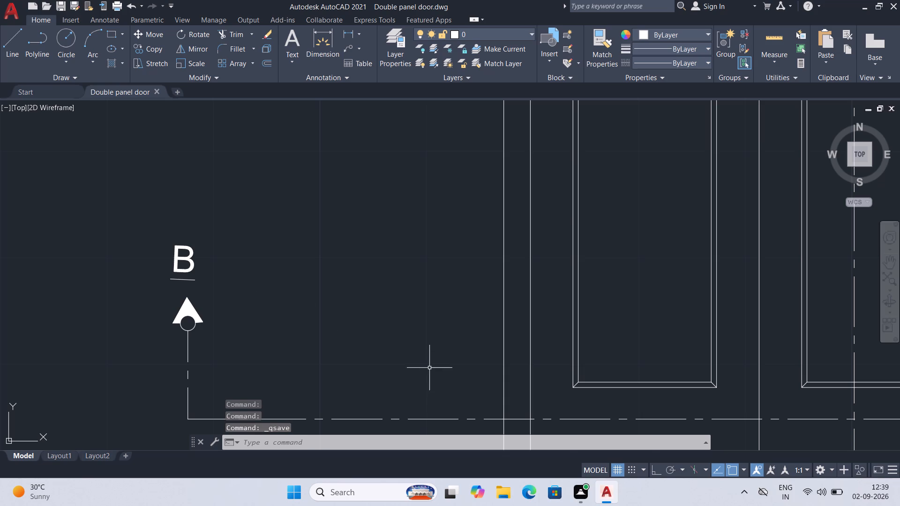
Move the B-B section line with both arrows and B letters straight up so it crosses the upper door panels, and save.
{"action": "scroll", "coordinate": [420, 348], "scroll_direction": "down", "scroll_amount": 2}
{"action": "middle_click_drag", "start_coordinate": [712, 350], "coordinate": [450, 268]}
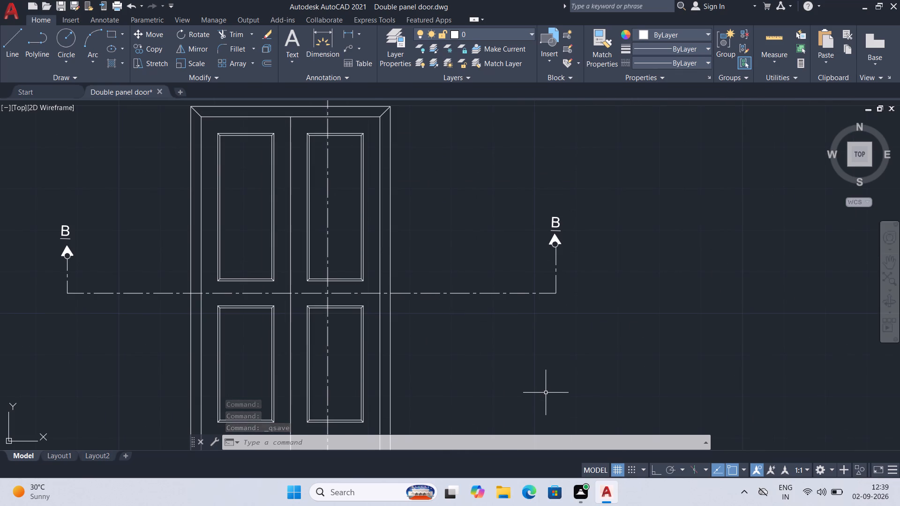
{"action": "left_click", "coordinate": [464, 294]}
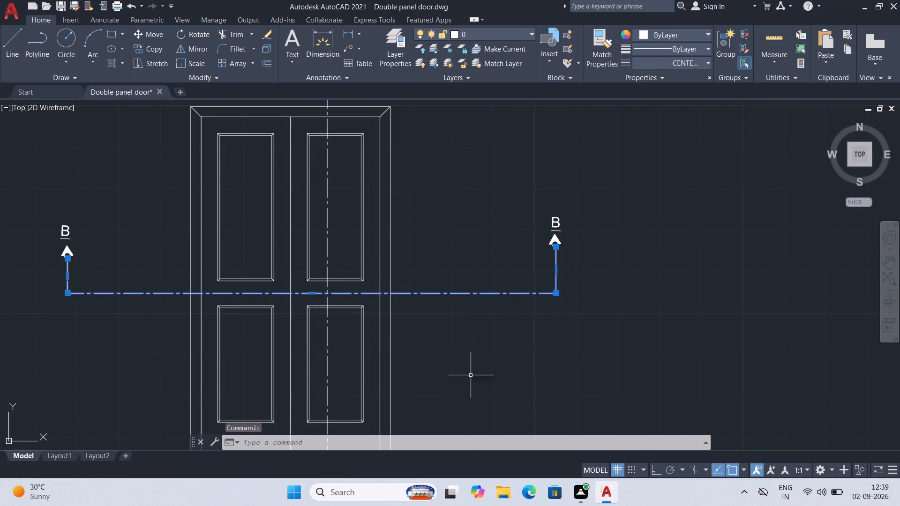
{"action": "left_click", "coordinate": [311, 294]}
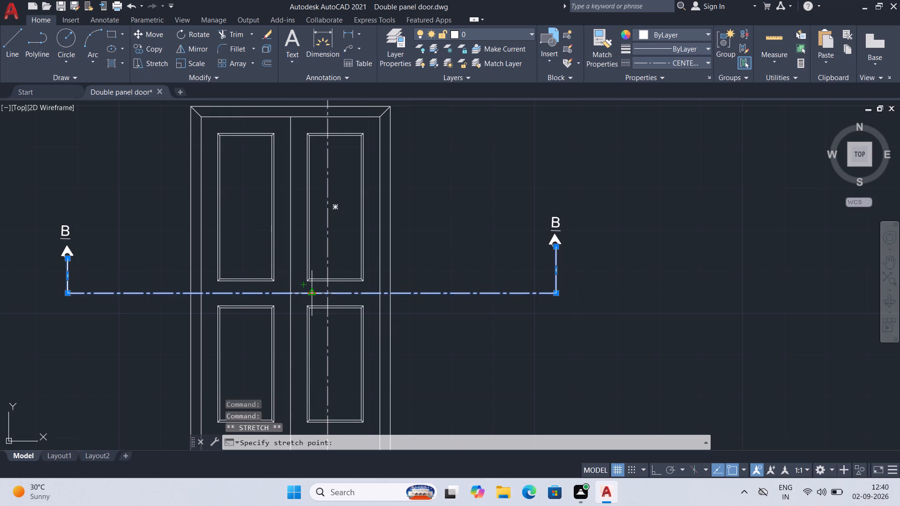
{"action": "key", "text": "Escape"}
{"action": "left_click", "coordinate": [594, 220]}
{"action": "left_click", "coordinate": [519, 258]}
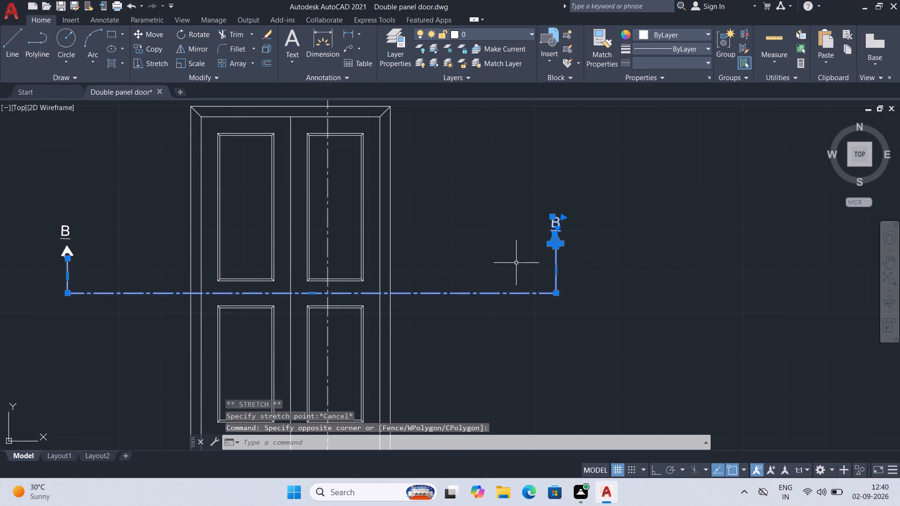
{"action": "left_click", "coordinate": [92, 213]}
{"action": "left_click", "coordinate": [41, 276]}
{"action": "key", "text": "m"}
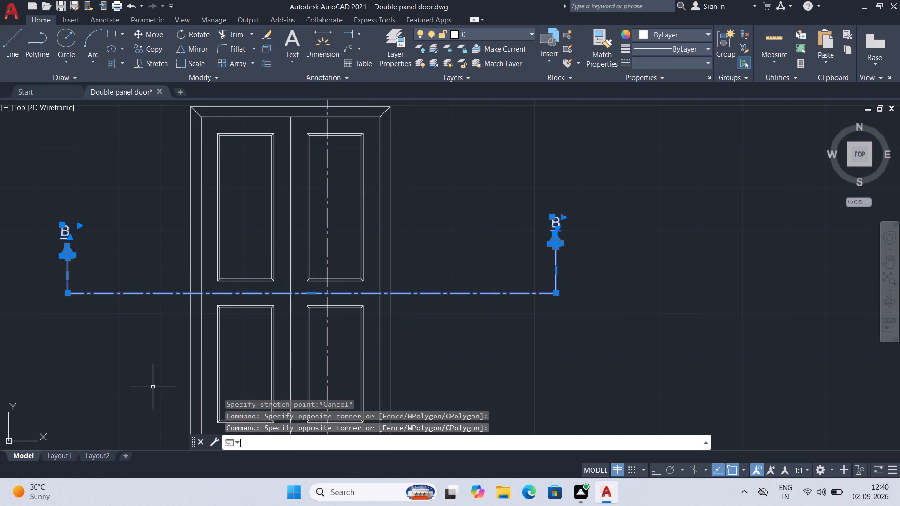
{"action": "key", "text": "Return"}
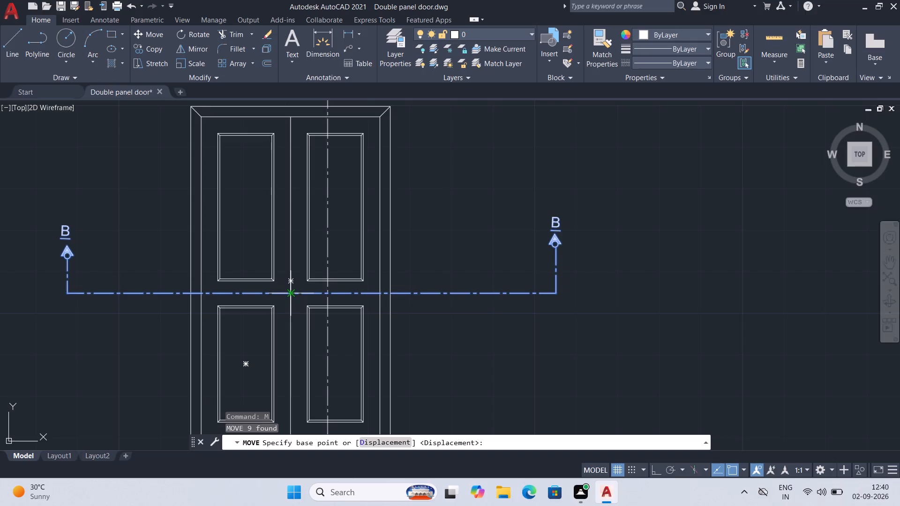
{"action": "left_click", "coordinate": [288, 295]}
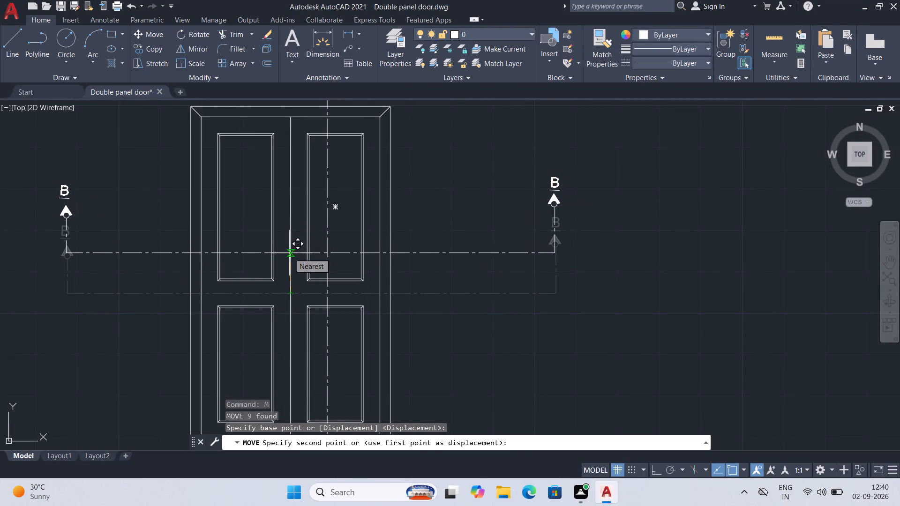
{"action": "scroll", "coordinate": [295, 262], "scroll_direction": "up", "scroll_amount": 1}
{"action": "left_click", "coordinate": [287, 260]}
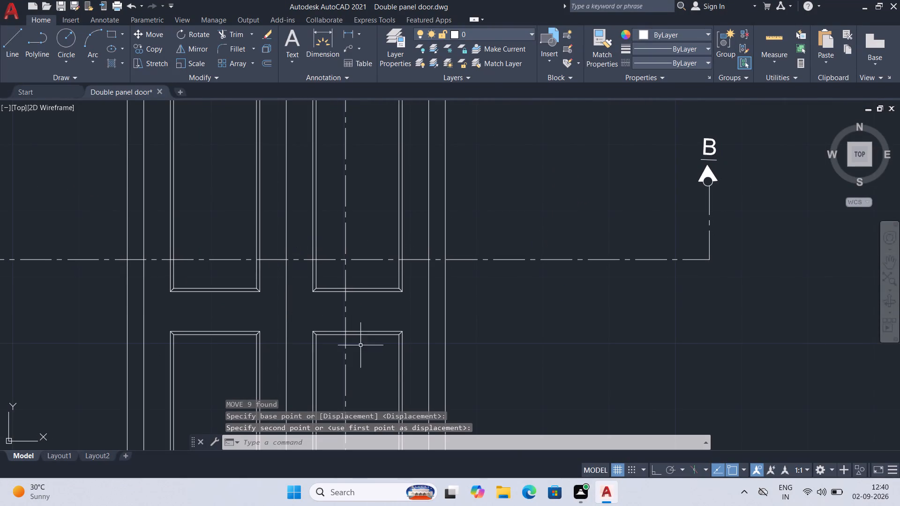
{"action": "key", "text": "ctrl+s"}
{"action": "key", "text": "ctrl+s"}
{"action": "key", "text": "ctrl+s"}
{"action": "key", "text": "ctrl+s"}
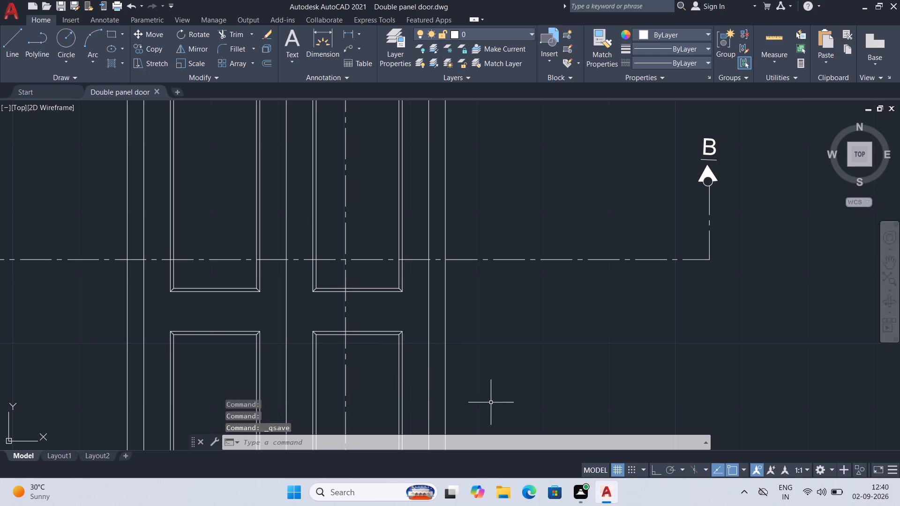
Draw horizontal construction lines (XLINE) through the outer and inner top corners of the door frame.
{"action": "scroll", "coordinate": [495, 402], "scroll_direction": "down", "scroll_amount": 1}
{"action": "scroll", "coordinate": [568, 385], "scroll_direction": "down", "scroll_amount": 1}
{"action": "middle_click_drag", "start_coordinate": [592, 374], "coordinate": [565, 278]}
{"action": "scroll", "coordinate": [560, 304], "scroll_direction": "down", "scroll_amount": 1}
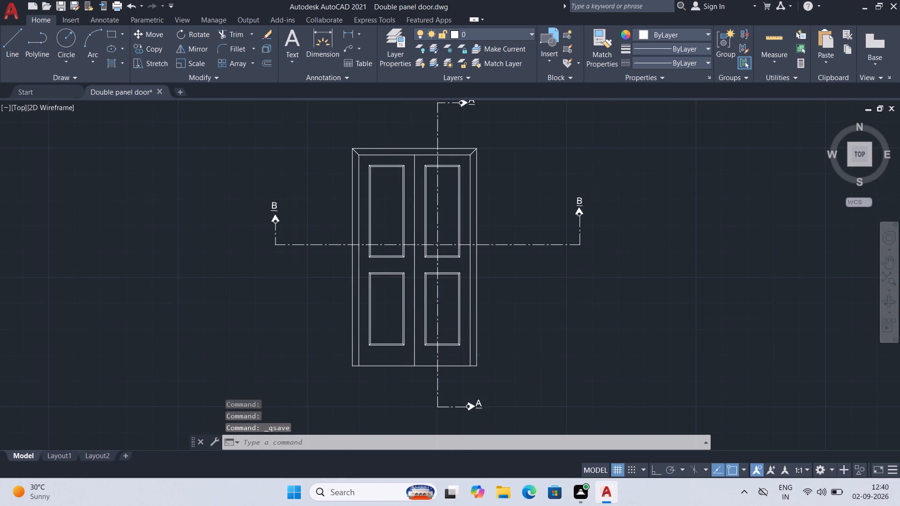
{"action": "middle_click_drag", "start_coordinate": [561, 316], "coordinate": [542, 287]}
{"action": "scroll", "coordinate": [542, 287], "scroll_direction": "up", "scroll_amount": 1}
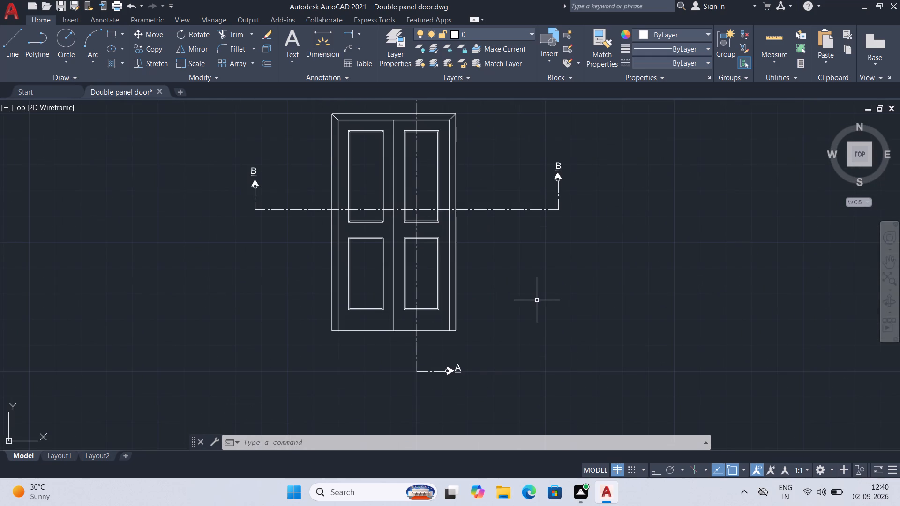
{"action": "type", "text": "XL"}
{"action": "key", "text": "Return"}
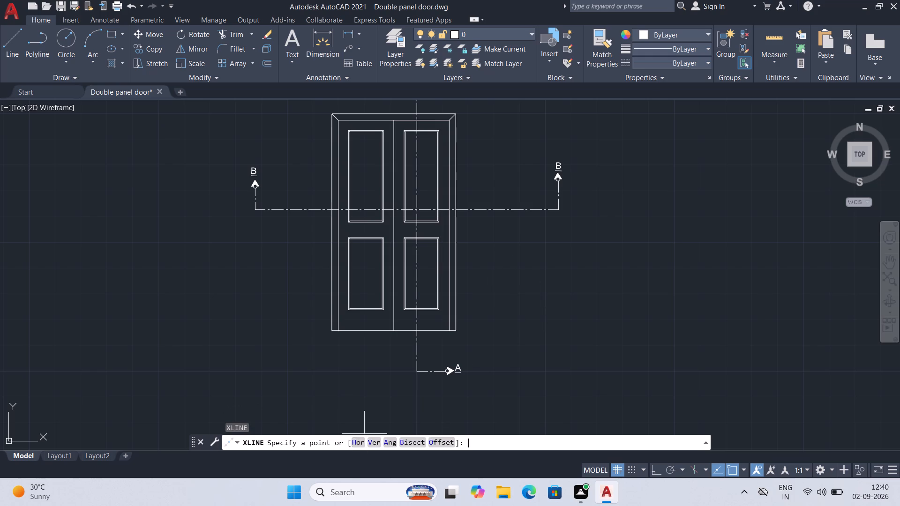
{"action": "left_click", "coordinate": [360, 444]}
{"action": "middle_click_drag", "start_coordinate": [578, 248], "coordinate": [528, 370]}
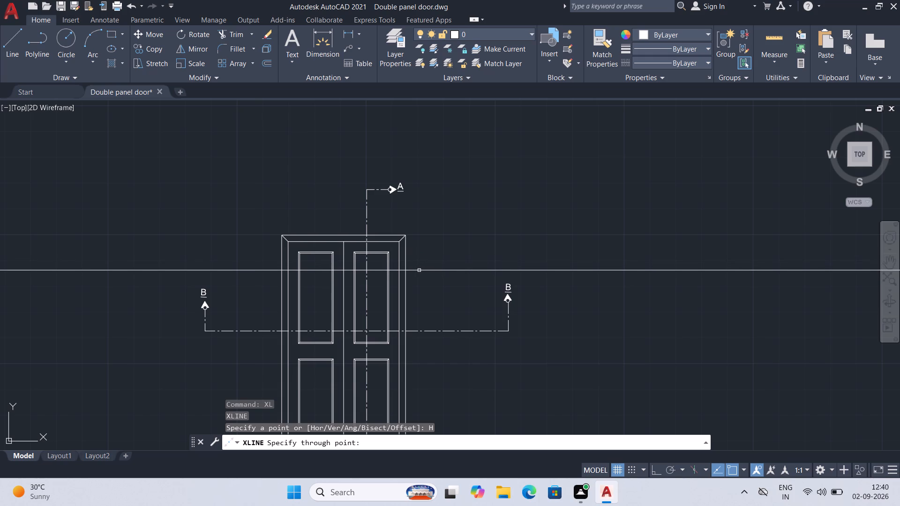
{"action": "scroll", "coordinate": [407, 238], "scroll_direction": "up", "scroll_amount": 2}
{"action": "left_click", "coordinate": [397, 232]}
{"action": "left_click", "coordinate": [381, 249]}
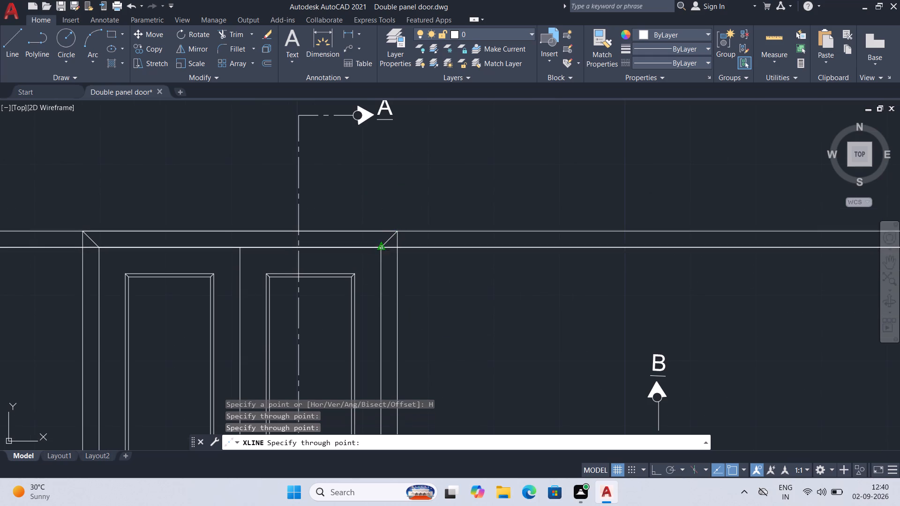
Add a horizontal construction line through the bottom corner of the door frame and save the drawing.
{"action": "scroll", "coordinate": [476, 283], "scroll_direction": "down", "scroll_amount": 1}
{"action": "middle_click_drag", "start_coordinate": [478, 302], "coordinate": [469, 135]}
{"action": "scroll", "coordinate": [461, 320], "scroll_direction": "down", "scroll_amount": 2}
{"action": "middle_click_drag", "start_coordinate": [466, 374], "coordinate": [447, 316]}
{"action": "scroll", "coordinate": [441, 313], "scroll_direction": "up", "scroll_amount": 2}
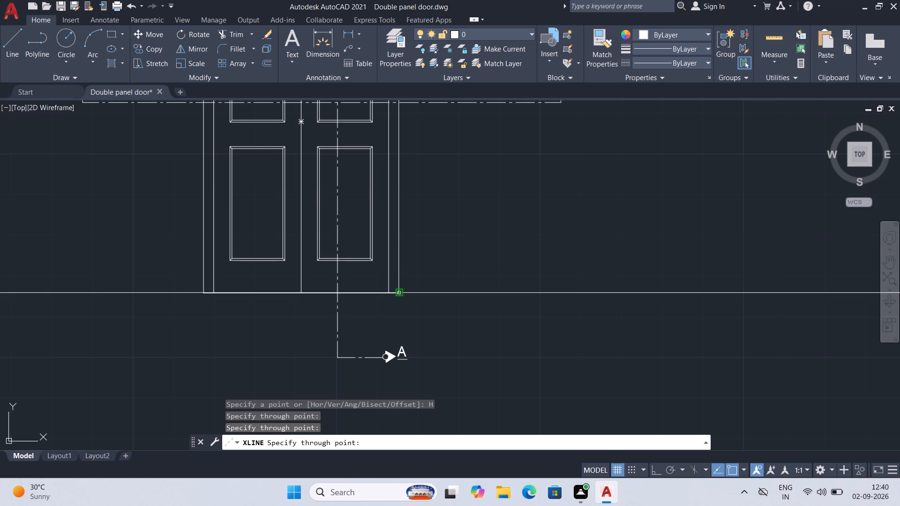
{"action": "left_click", "coordinate": [398, 290]}
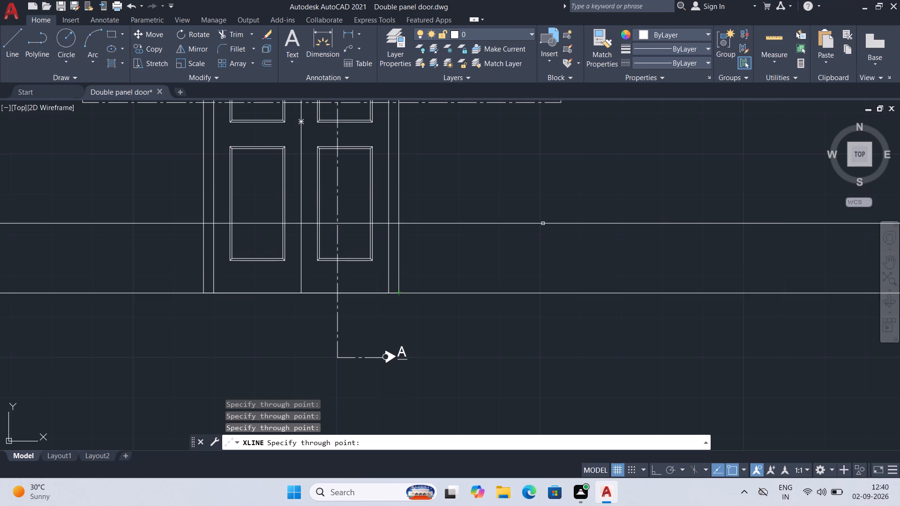
{"action": "middle_click_drag", "start_coordinate": [543, 223], "coordinate": [532, 343]}
{"action": "scroll", "coordinate": [525, 322], "scroll_direction": "down", "scroll_amount": 2}
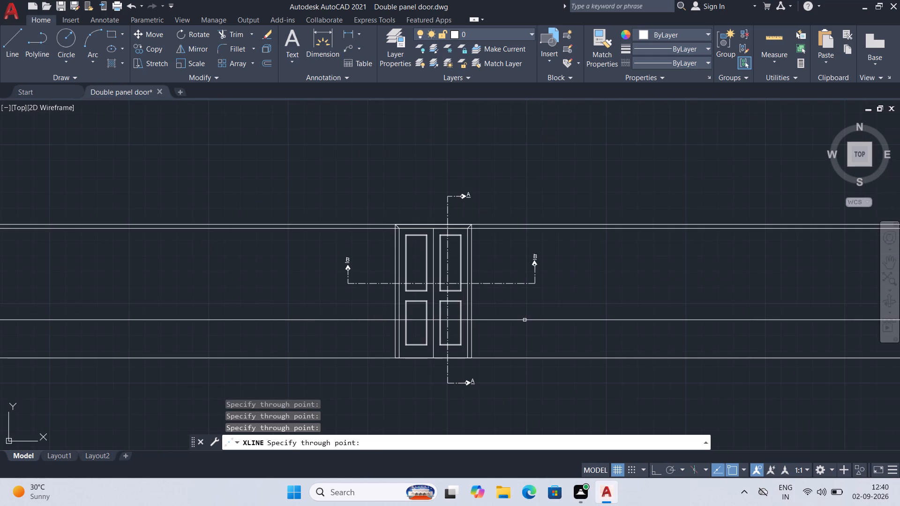
{"action": "scroll", "coordinate": [523, 313], "scroll_direction": "up", "scroll_amount": 1}
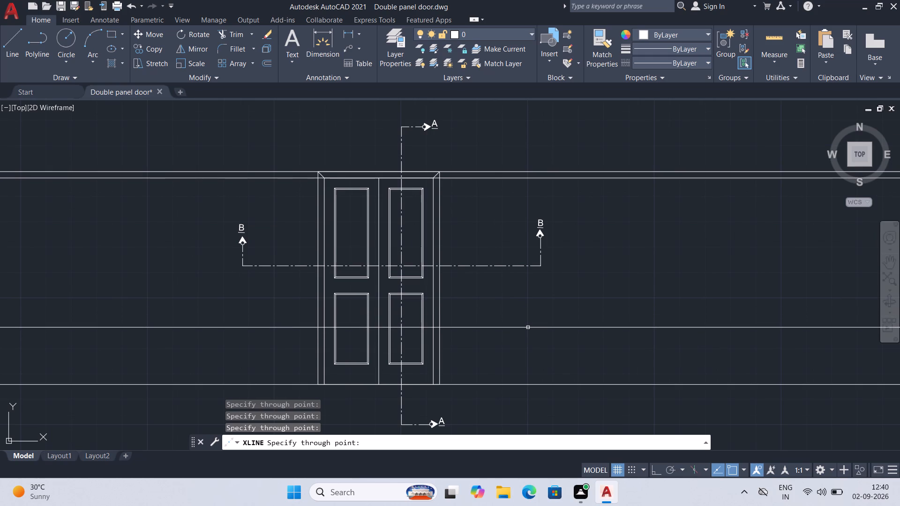
{"action": "key", "text": "ctrl+s"}
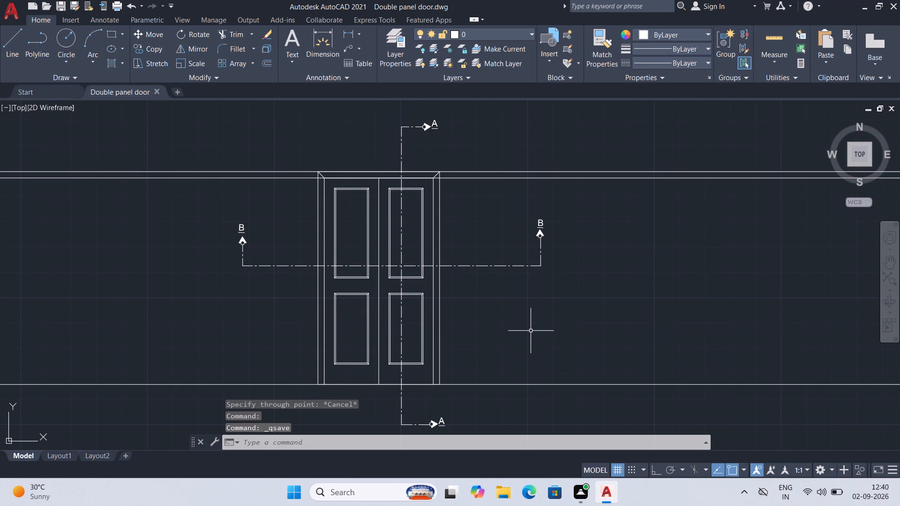
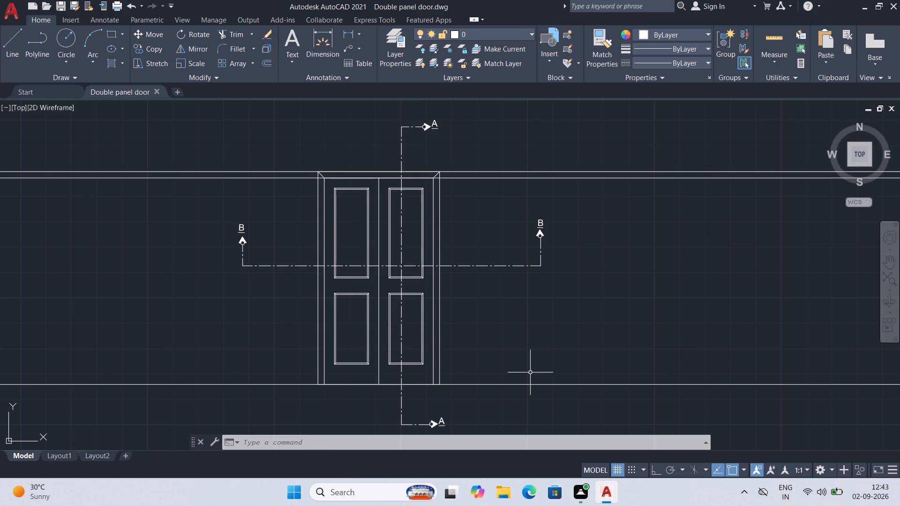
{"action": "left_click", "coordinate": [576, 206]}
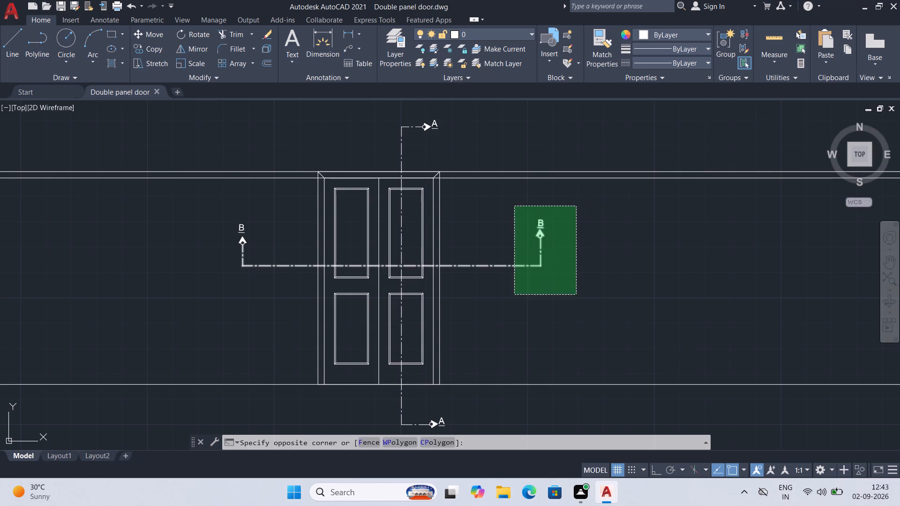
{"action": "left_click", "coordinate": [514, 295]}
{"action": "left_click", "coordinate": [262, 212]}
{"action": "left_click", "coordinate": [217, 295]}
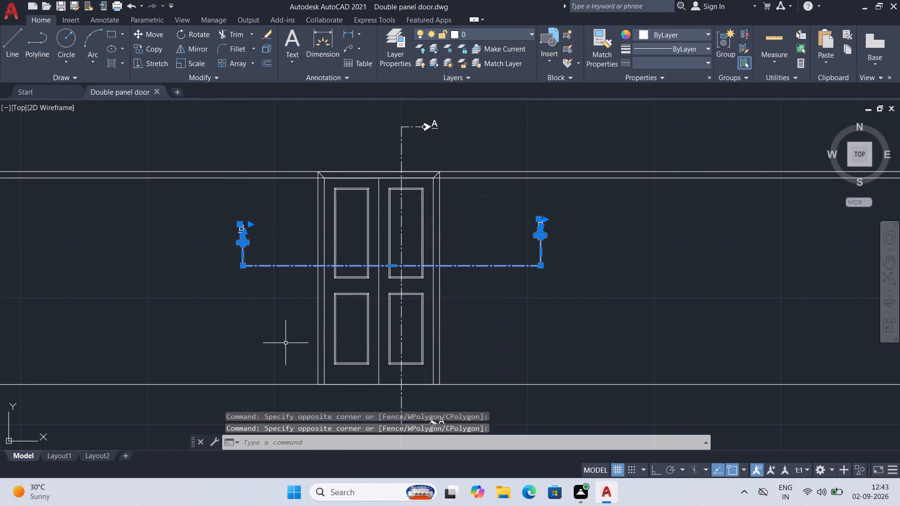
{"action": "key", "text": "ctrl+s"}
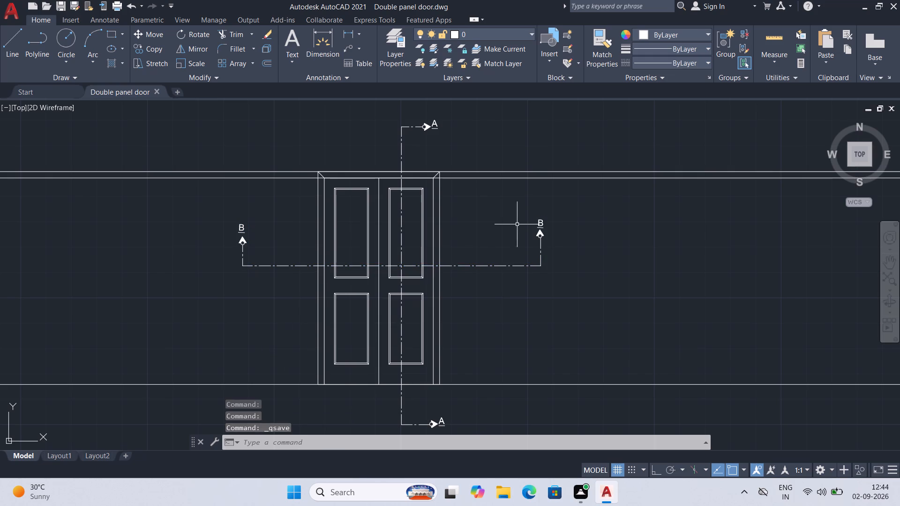
Stretch the right end of section line B-B, with its arrow and letter B, horizontally inward closer to the door frame using Ortho.
{"action": "left_click", "coordinate": [580, 206]}
{"action": "left_click", "coordinate": [507, 293]}
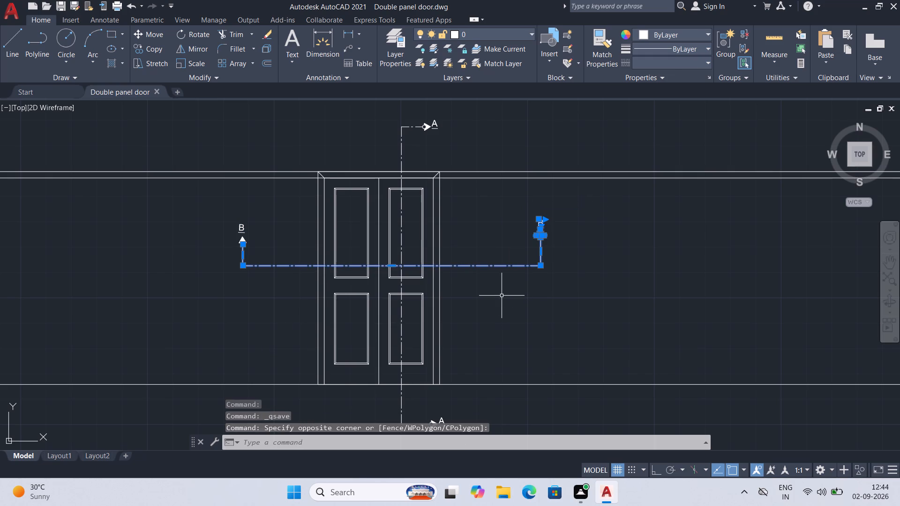
{"action": "key", "text": "s"}
{"action": "key", "text": "Return"}
{"action": "left_click", "coordinate": [573, 285]}
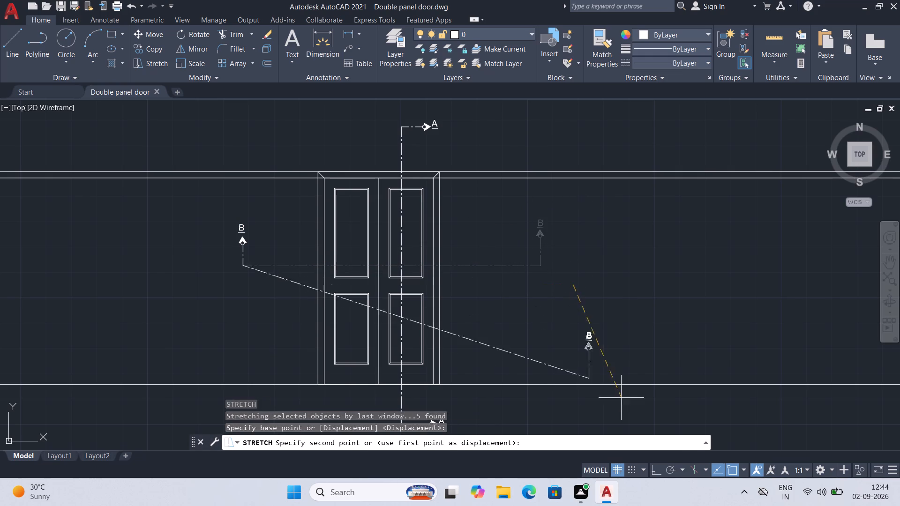
{"action": "left_click", "coordinate": [655, 469]}
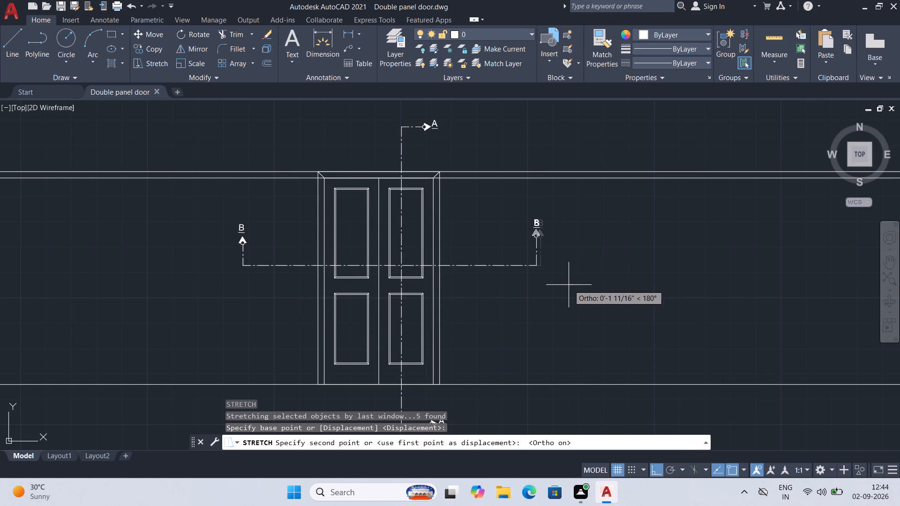
{"action": "left_click", "coordinate": [511, 296]}
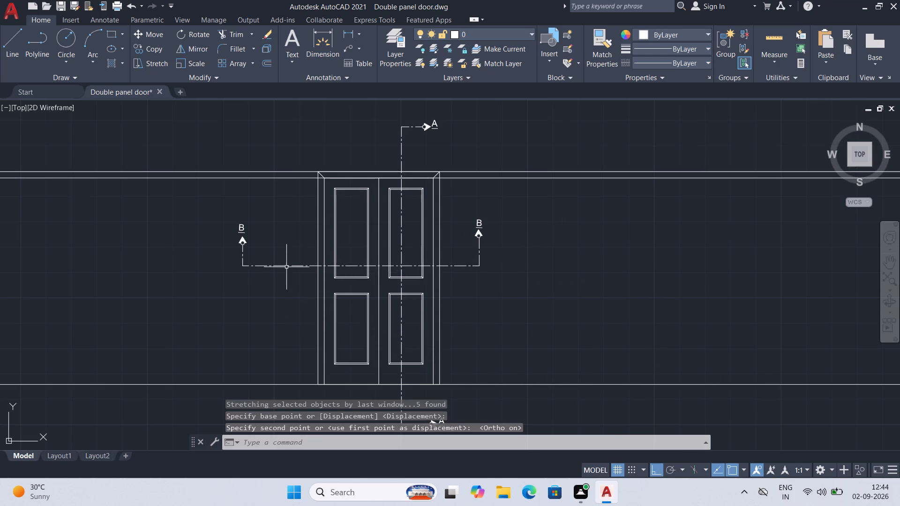
Stretch the left end of section line B-B, with its arrow and letter B, horizontally inward toward the door frame, and save the drawing.
{"action": "left_click", "coordinate": [272, 212]}
{"action": "left_click", "coordinate": [226, 298]}
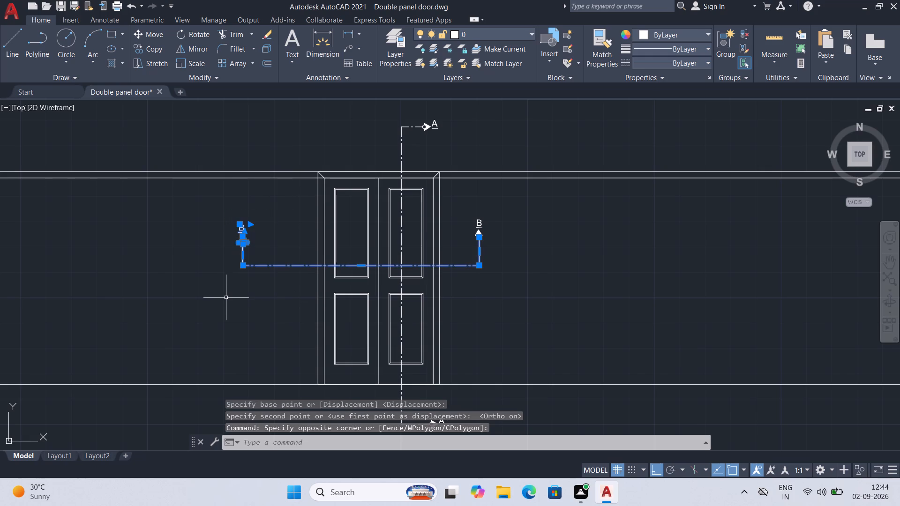
{"action": "key", "text": "s"}
{"action": "key", "text": "Return"}
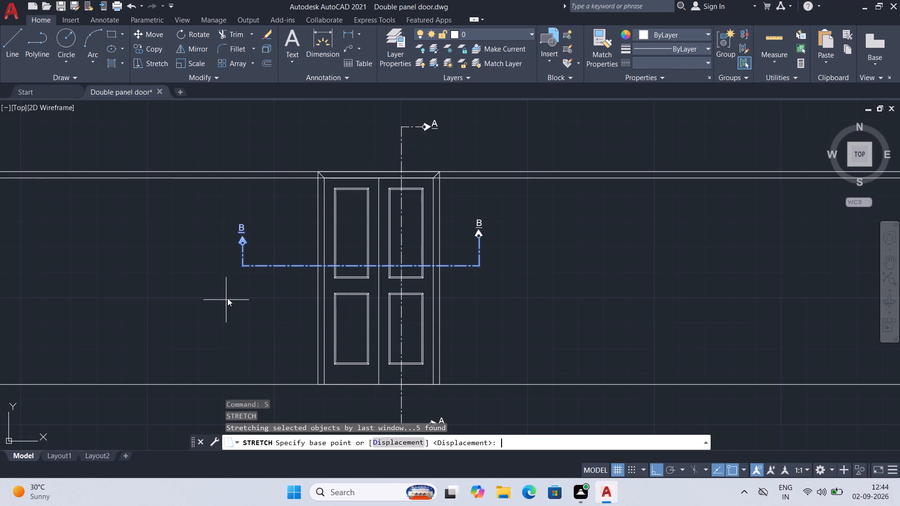
{"action": "left_click", "coordinate": [237, 290]}
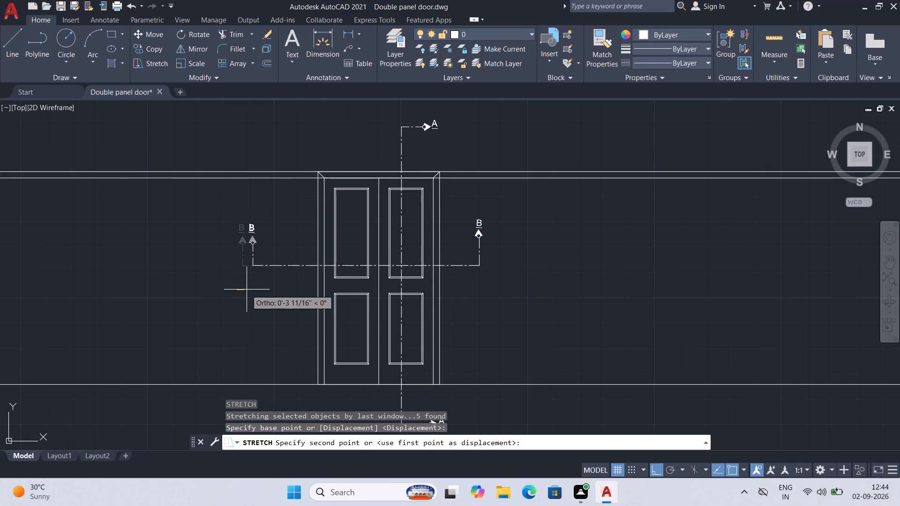
{"action": "left_click", "coordinate": [268, 289]}
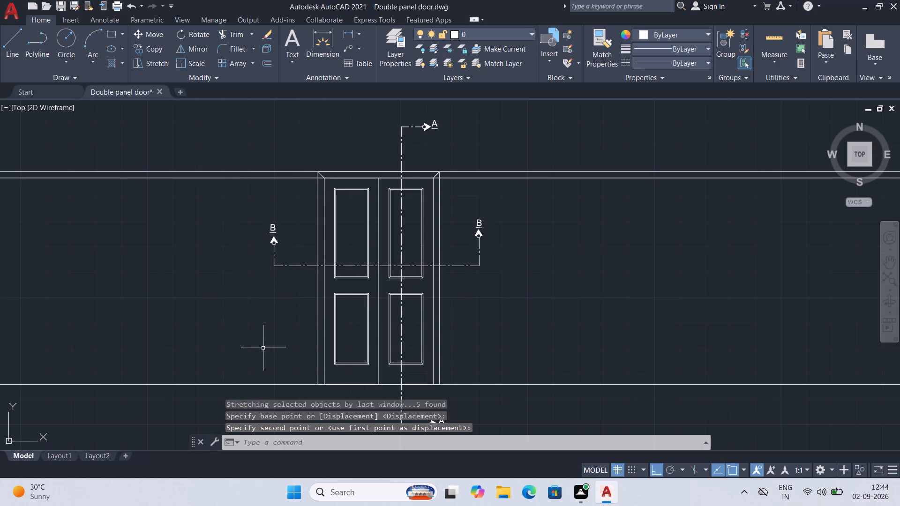
{"action": "key", "text": "ctrl+s"}
{"action": "key", "text": "ctrl+s"}
{"action": "key", "text": "ctrl+s"}
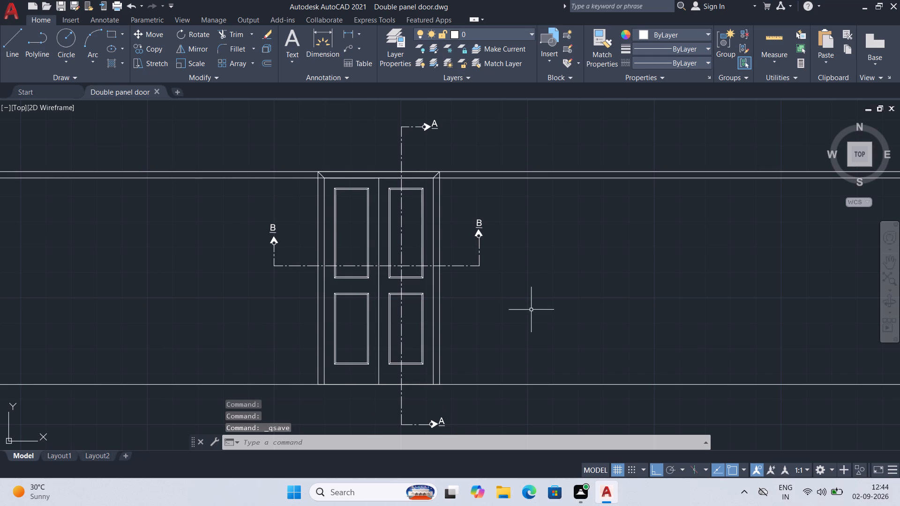
Draw a vertical construction line (XLINE, Ver option) in the empty area to the right of the door elevation.
{"action": "middle_click_drag", "start_coordinate": [597, 296], "coordinate": [477, 311]}
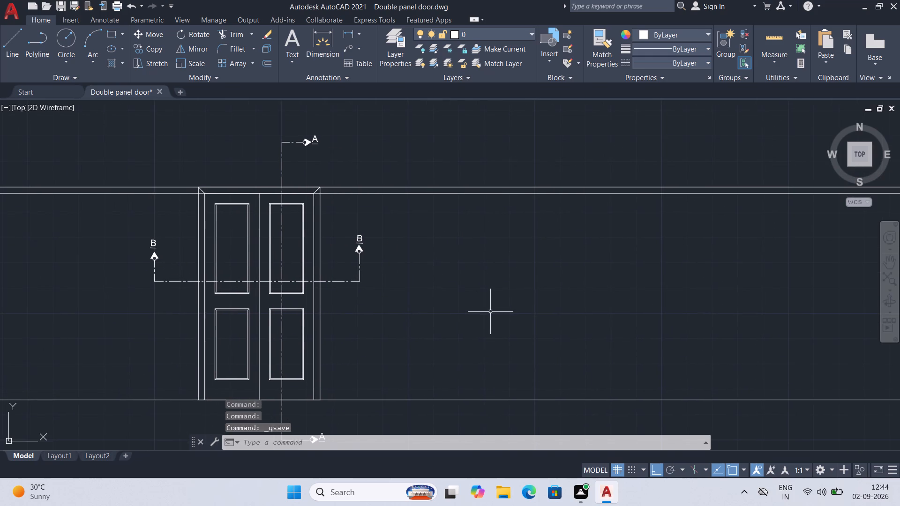
{"action": "key", "text": "x"}
{"action": "key", "text": "l"}
{"action": "key", "text": "Return"}
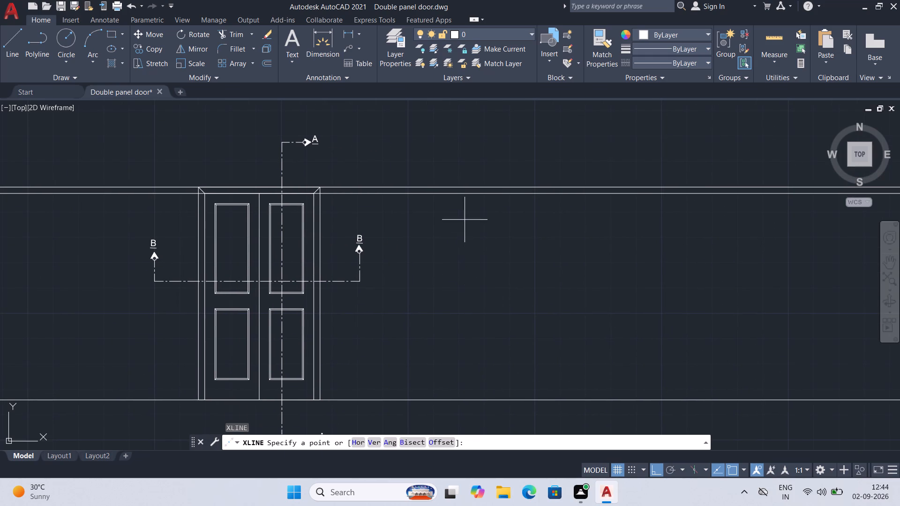
{"action": "left_click", "coordinate": [372, 445]}
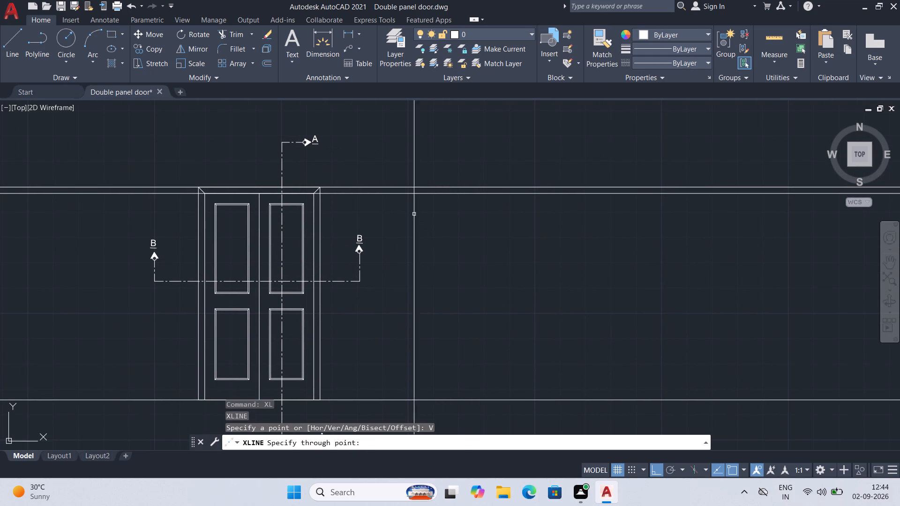
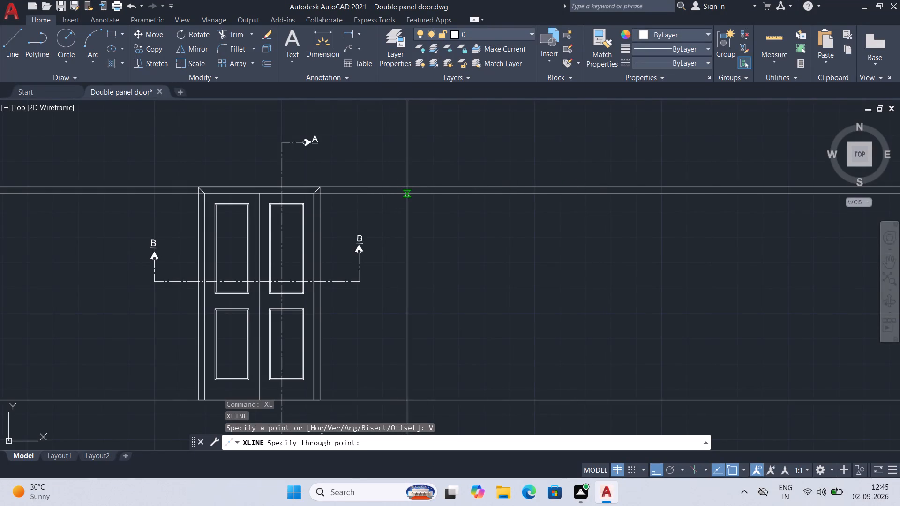
Place the vertical construction line beyond the B section mark on the side of the door where section A-A looks.
{"action": "left_click", "coordinate": [407, 196]}
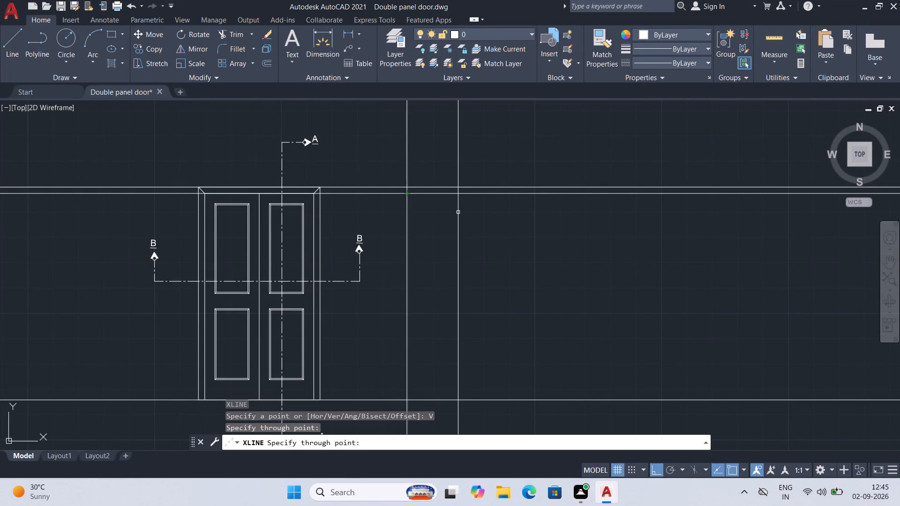
{"action": "key", "text": "Escape"}
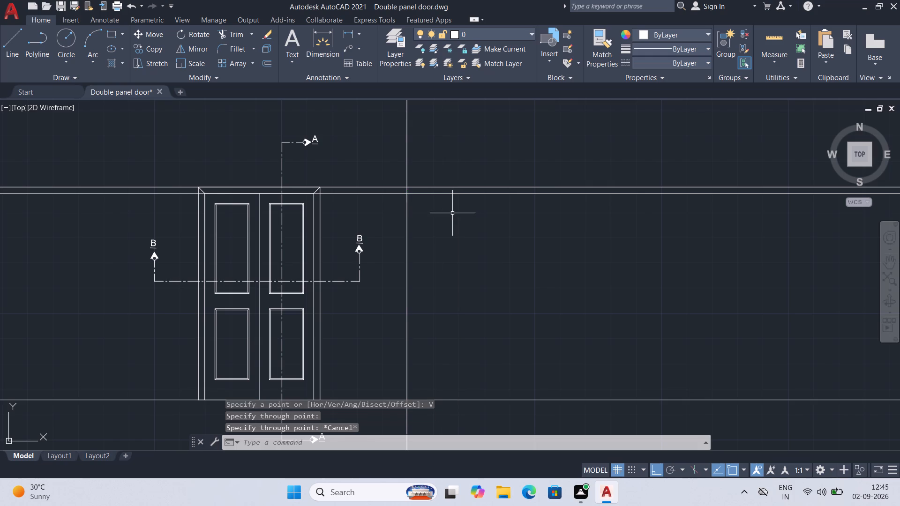
Offset the new vertical construction line 9 inches away from the door elevation, and save the drawing.
{"action": "left_click", "coordinate": [406, 223]}
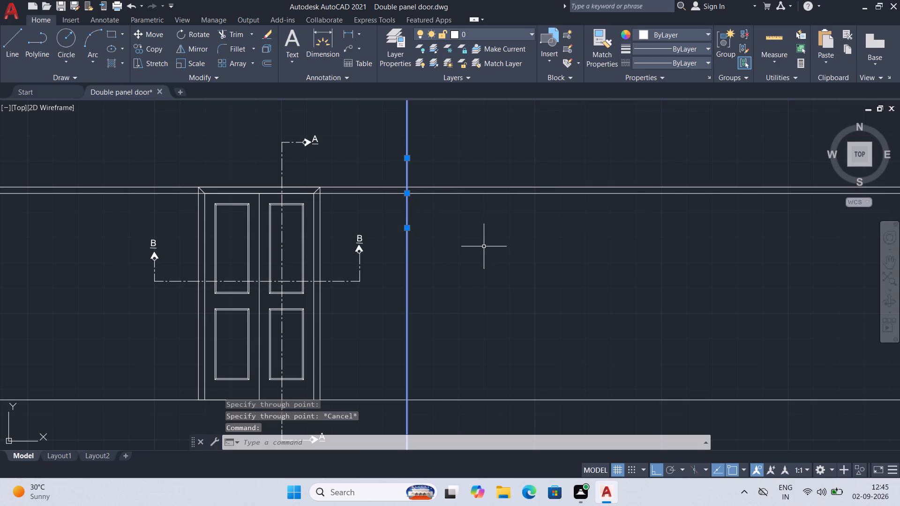
{"action": "key", "text": "o"}
{"action": "key", "text": "Return"}
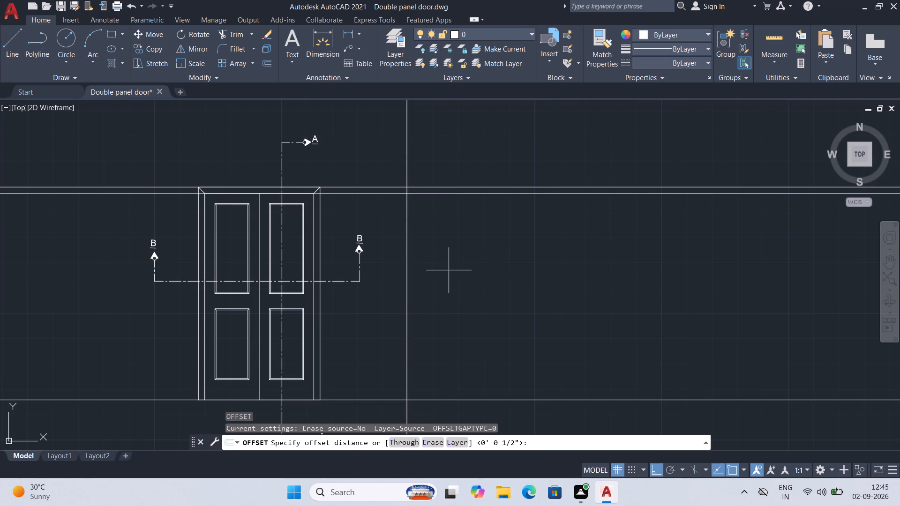
{"action": "left_click", "coordinate": [406, 185]}
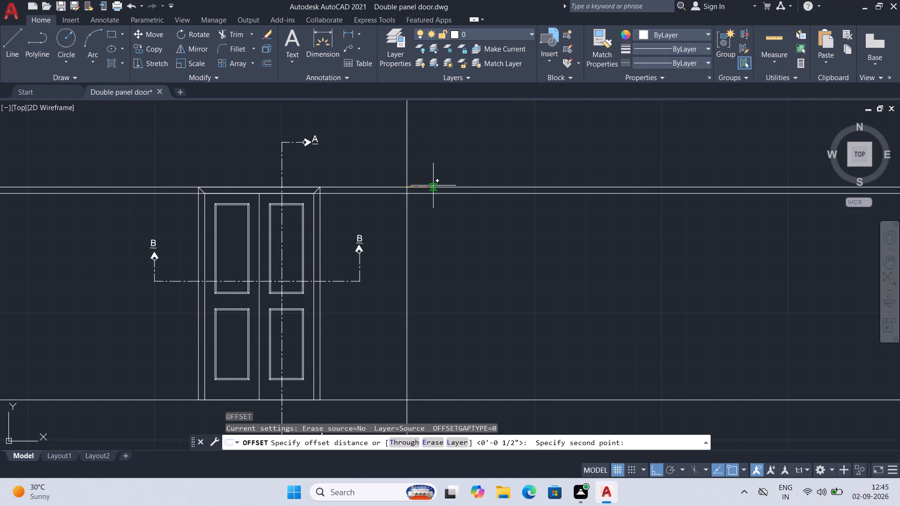
{"action": "key", "text": "9"}
{"action": "key", "text": "Return"}
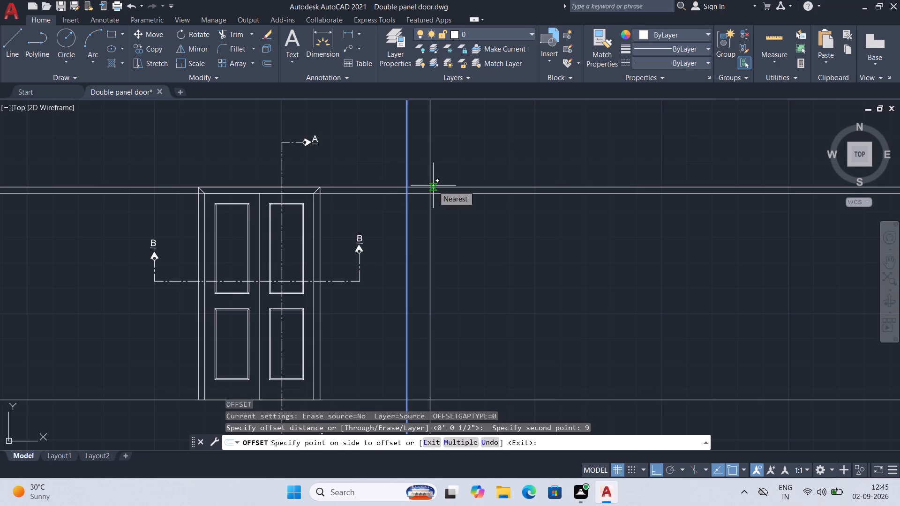
{"action": "left_click", "coordinate": [464, 222]}
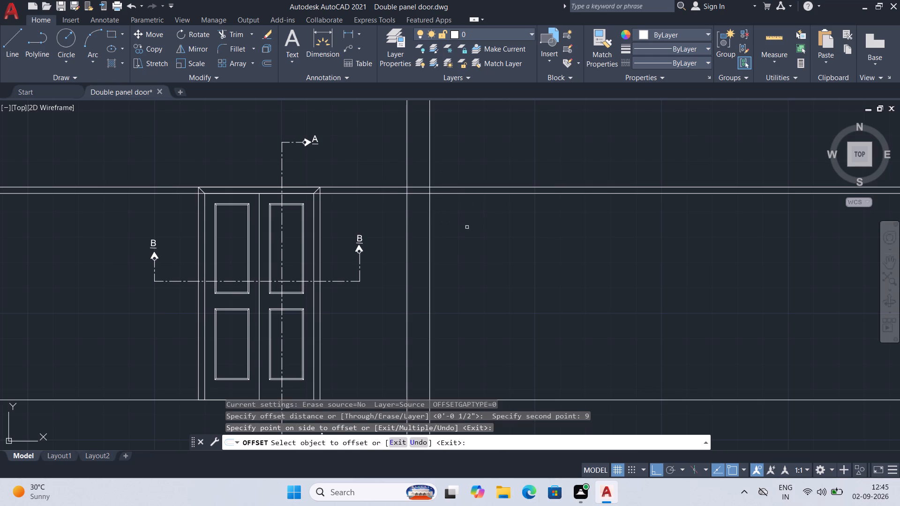
{"action": "key", "text": "ctrl+s"}
Draw two horizontal construction lines (XLINE, Hor option) above the door frame's head, about 8 inches apart, and save the drawing.
{"action": "scroll", "coordinate": [420, 238], "scroll_direction": "up", "scroll_amount": 2}
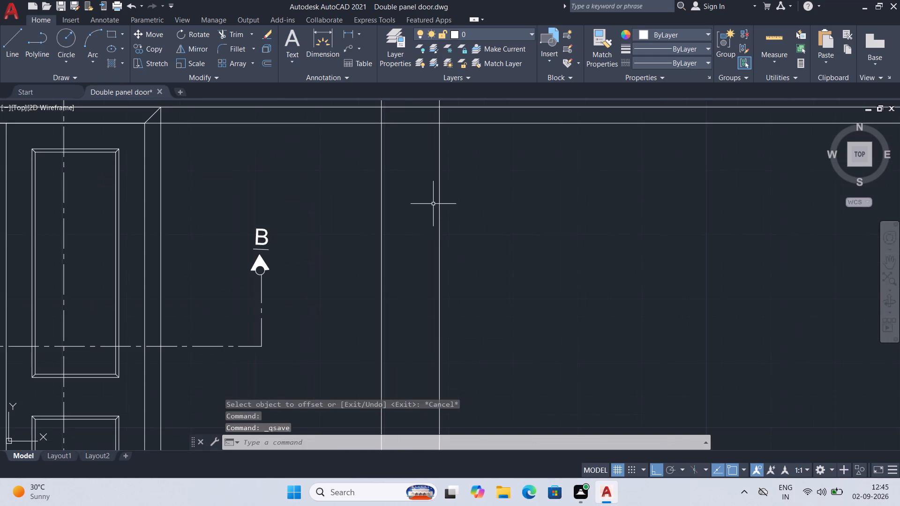
{"action": "scroll", "coordinate": [433, 204], "scroll_direction": "down", "scroll_amount": 2}
{"action": "middle_click_drag", "start_coordinate": [472, 226], "coordinate": [519, 268]}
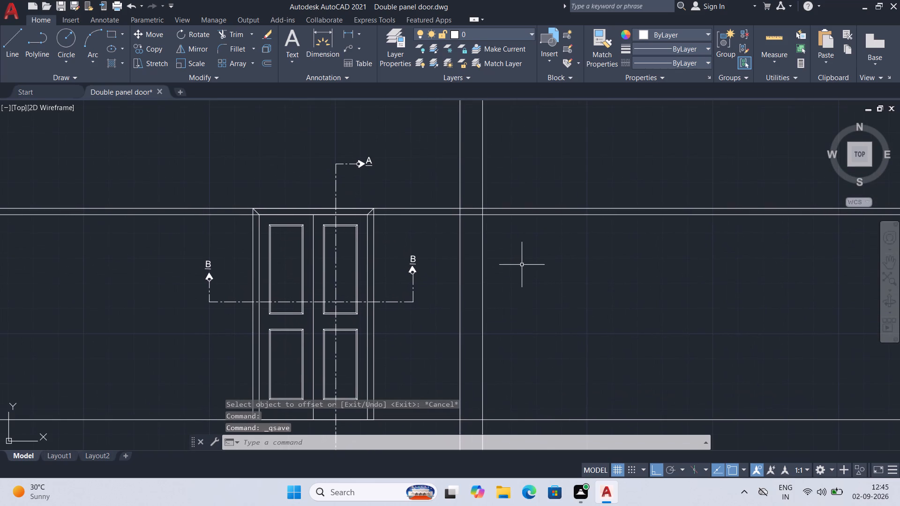
{"action": "key", "text": "l"}
{"action": "key", "text": "Escape"}
{"action": "type", "text": "XL"}
{"action": "key", "text": "Return"}
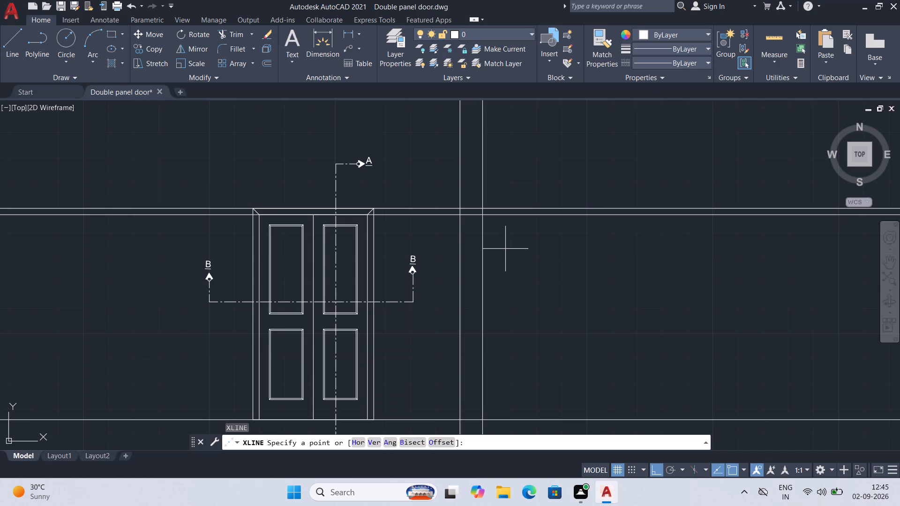
{"action": "left_click", "coordinate": [355, 441]}
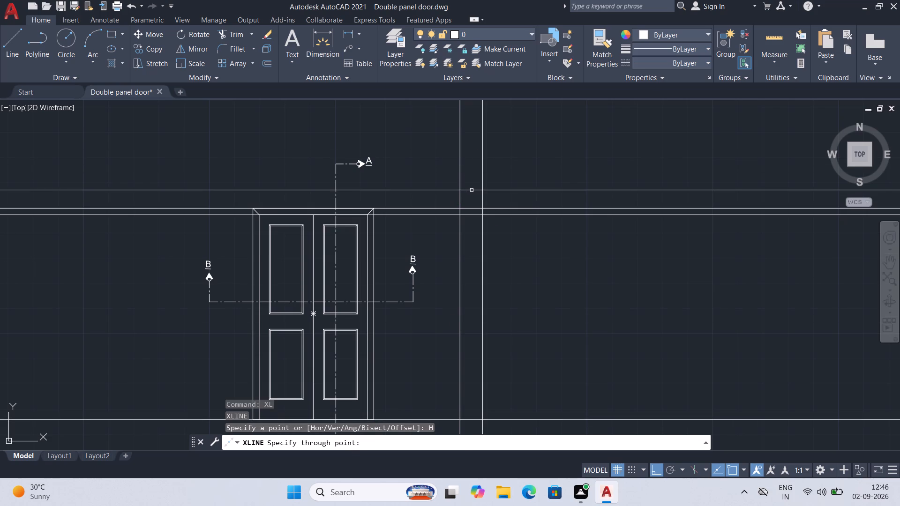
{"action": "left_click", "coordinate": [472, 188]}
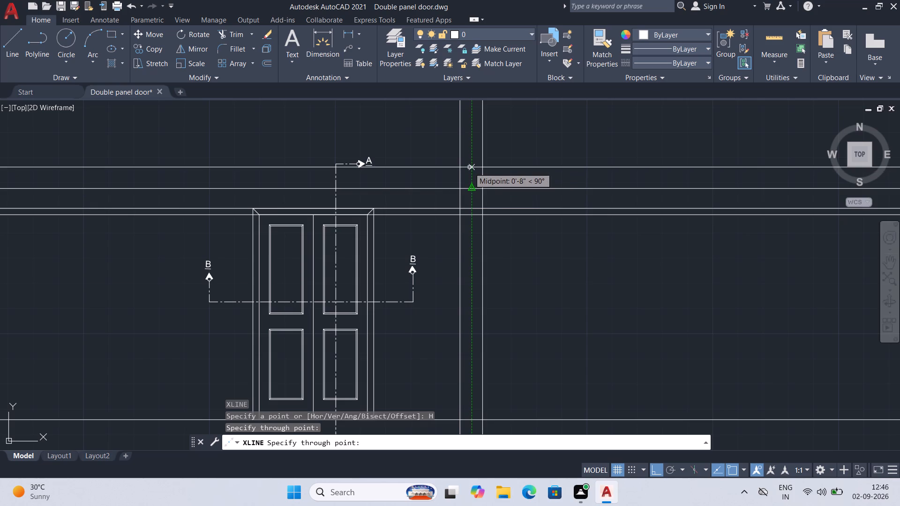
{"action": "left_click", "coordinate": [469, 165]}
{"action": "key", "text": "ctrl+s"}
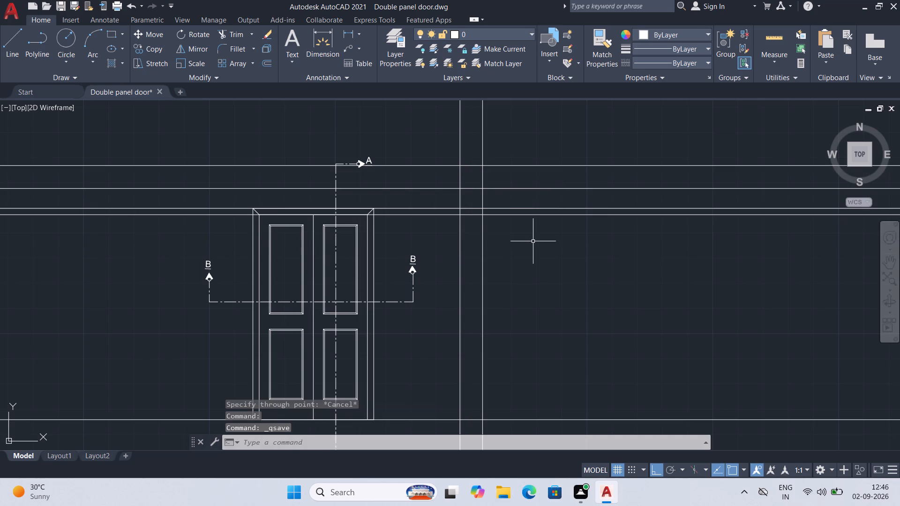
Trim the two upper horizontal lines outside the vertical wall lines, and trim the vertical lines above the top horizontal line.
{"action": "type", "text": "TR"}
{"action": "key", "text": "Return"}
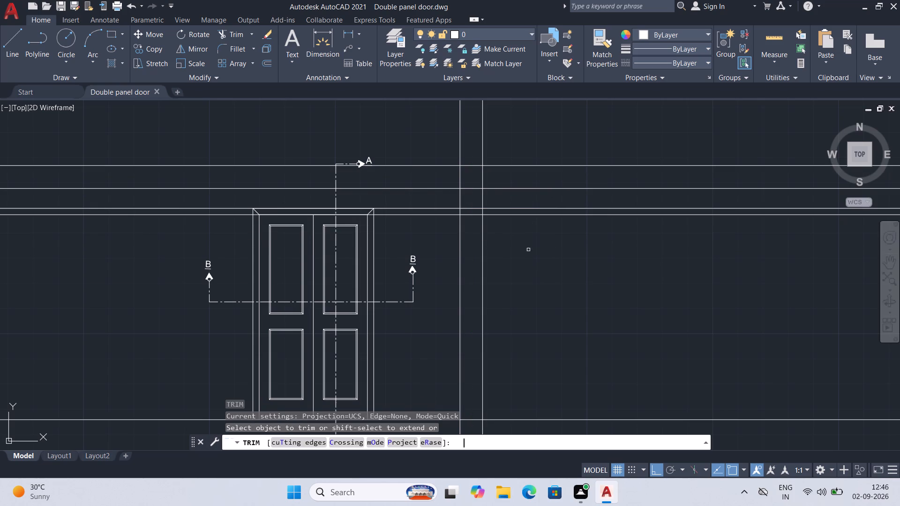
{"action": "left_click_drag", "start_coordinate": [421, 152], "coordinate": [417, 171]}
{"action": "left_click_drag", "start_coordinate": [414, 187], "coordinate": [412, 198]}
{"action": "left_click_drag", "start_coordinate": [504, 144], "coordinate": [514, 181]}
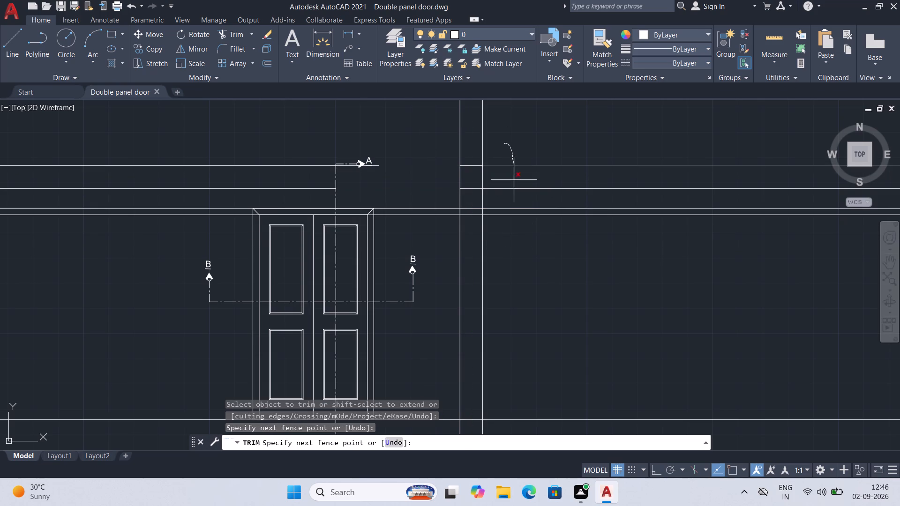
{"action": "left_click_drag", "start_coordinate": [514, 181], "coordinate": [516, 194]}
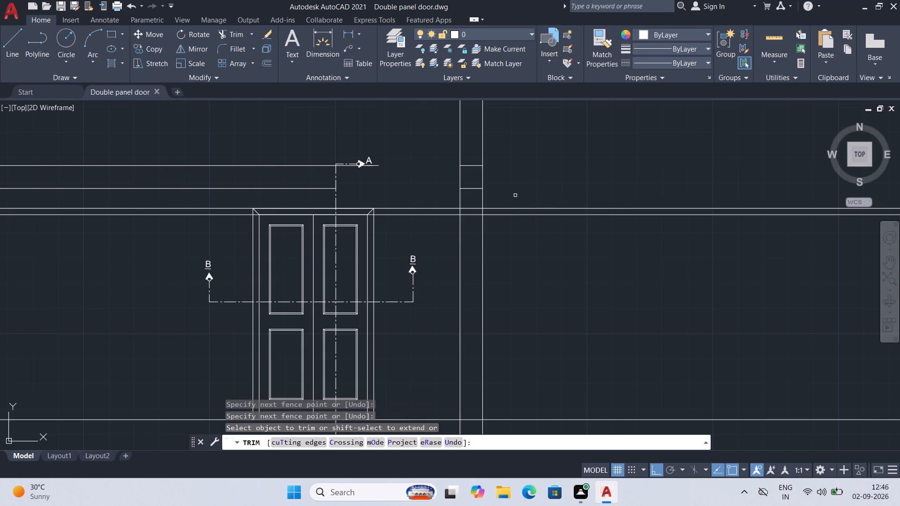
{"action": "left_click_drag", "start_coordinate": [519, 143], "coordinate": [431, 141]}
{"action": "left_click_drag", "start_coordinate": [308, 142], "coordinate": [313, 161]}
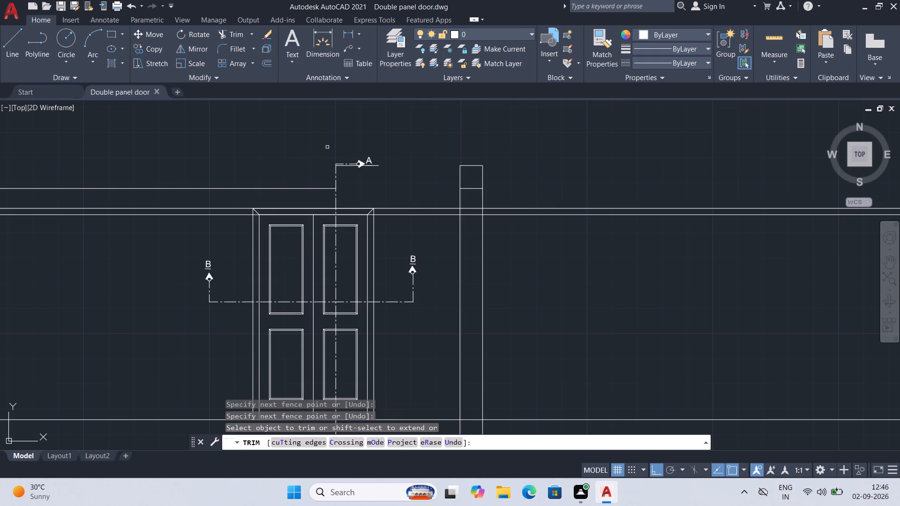
{"action": "key", "text": "ctrl+z"}
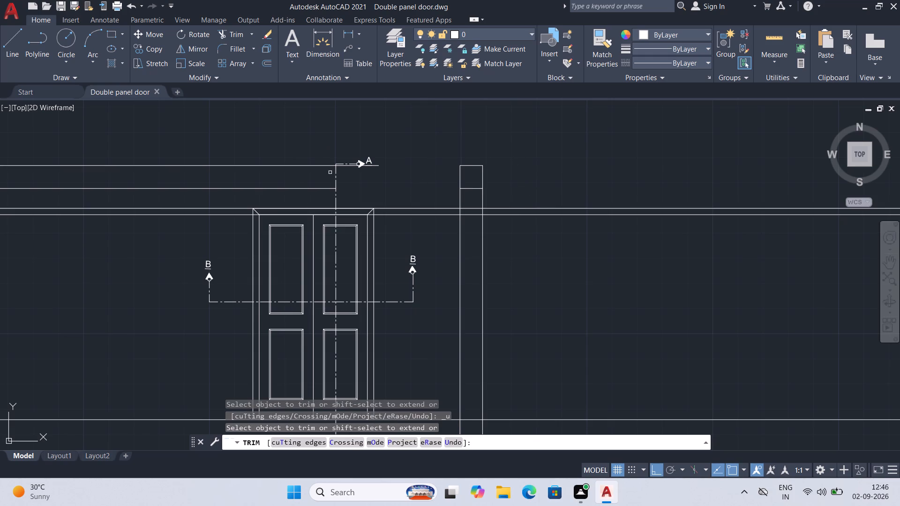
{"action": "key", "text": "Escape"}
Delete the two leftover horizontal line pieces above the door elevation.
{"action": "left_click", "coordinate": [323, 165]}
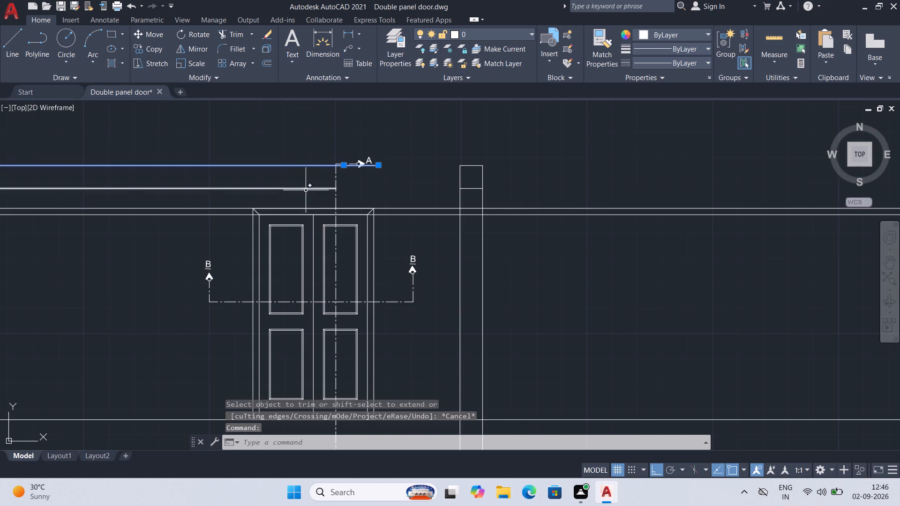
{"action": "left_click", "coordinate": [306, 190]}
{"action": "left_click", "coordinate": [304, 188]}
{"action": "key", "text": "Delete"}
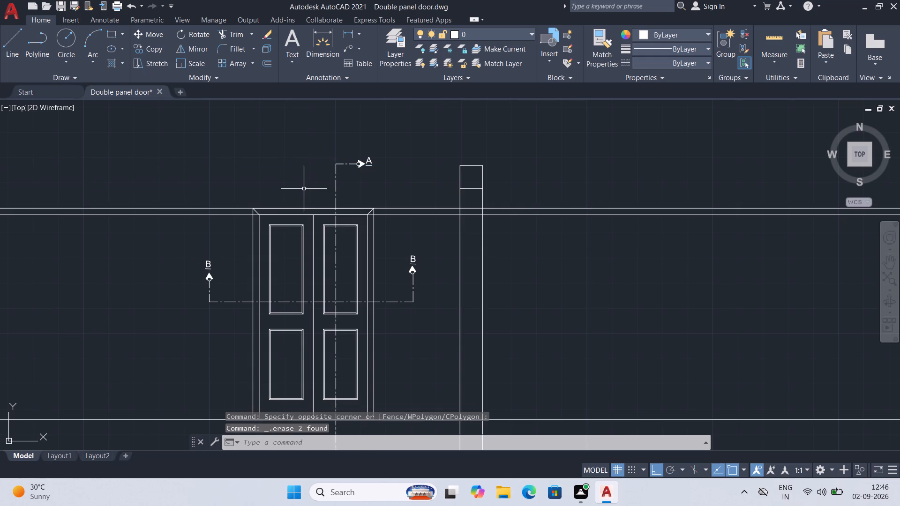
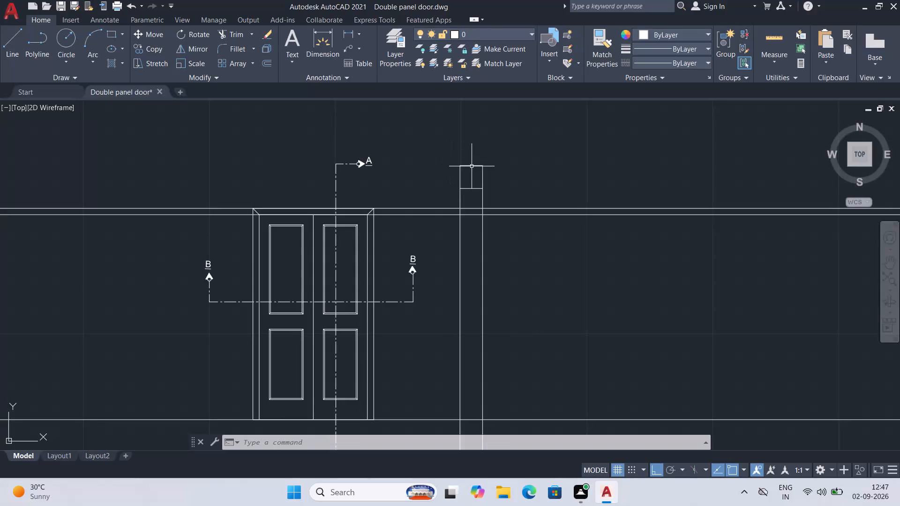
Move section A-A's top horizontal line halfway down towards the short horizontal line below it, and save the drawing.
{"action": "left_click", "coordinate": [472, 166]}
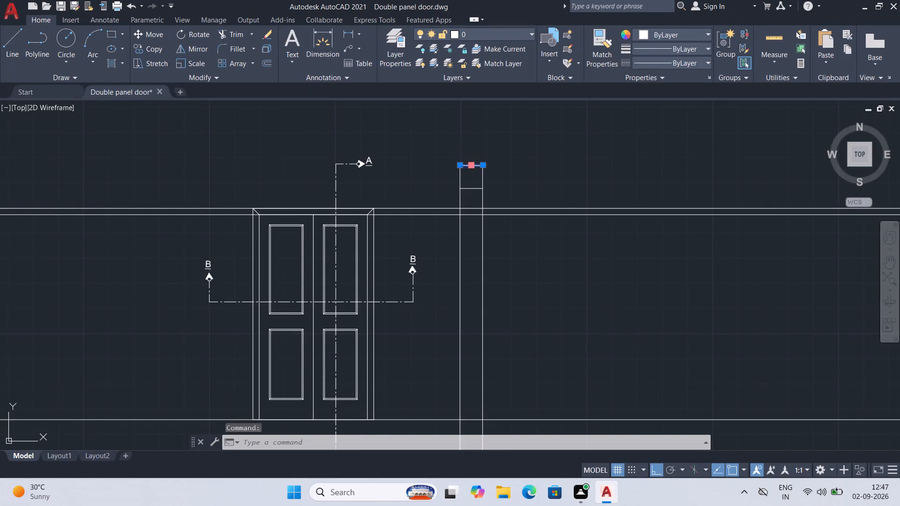
{"action": "left_click", "coordinate": [472, 167]}
{"action": "left_click", "coordinate": [472, 177]}
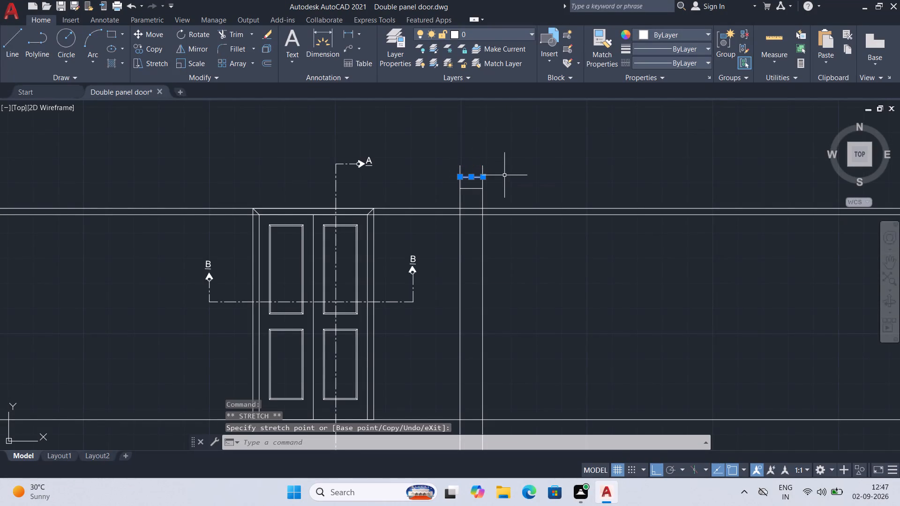
{"action": "key", "text": "ctrl+s"}
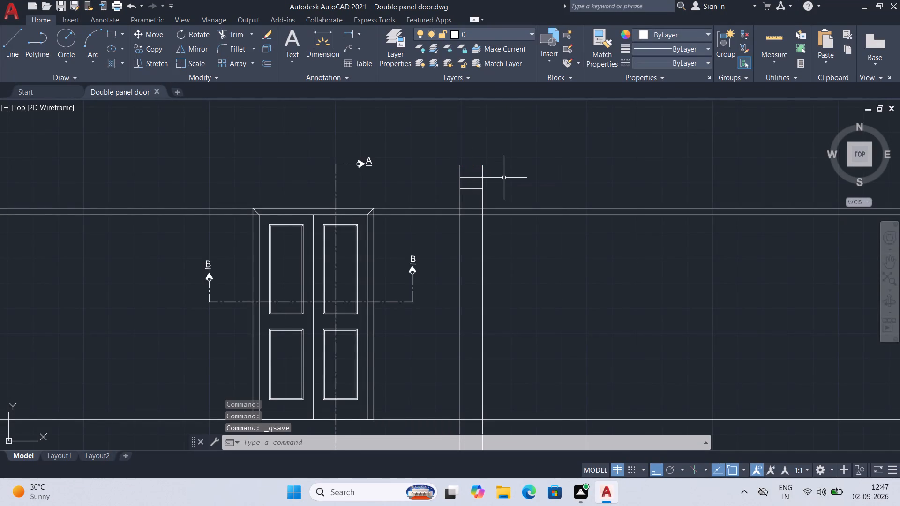
Trim the two vertical wall lines projecting above section A-A's lowered top line, and save the drawing.
{"action": "type", "text": "TR"}
{"action": "key", "text": "Return"}
{"action": "left_click", "coordinate": [496, 169]}
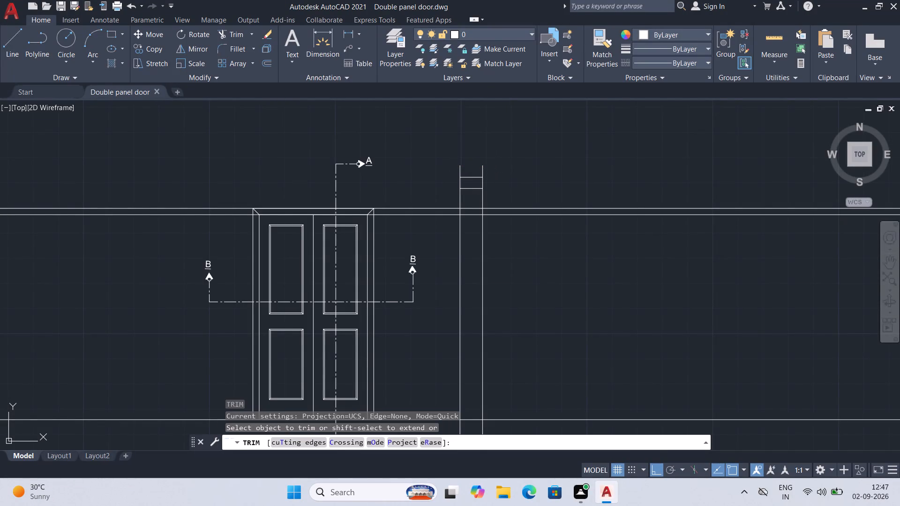
{"action": "left_click_drag", "start_coordinate": [455, 167], "coordinate": [487, 167]}
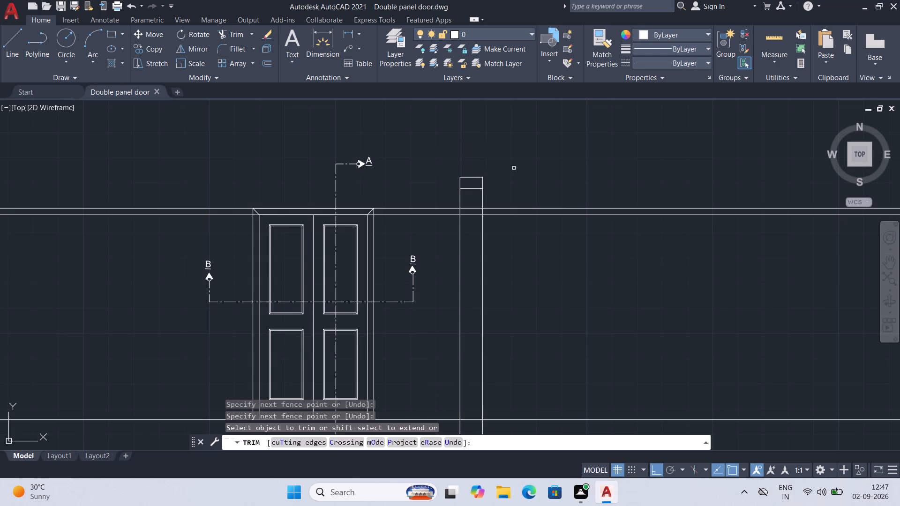
{"action": "key", "text": "ctrl+s"}
Offset both vertical wall lines of section A-A inward by 0.75 inches.
{"action": "scroll", "coordinate": [482, 221], "scroll_direction": "up", "scroll_amount": 2}
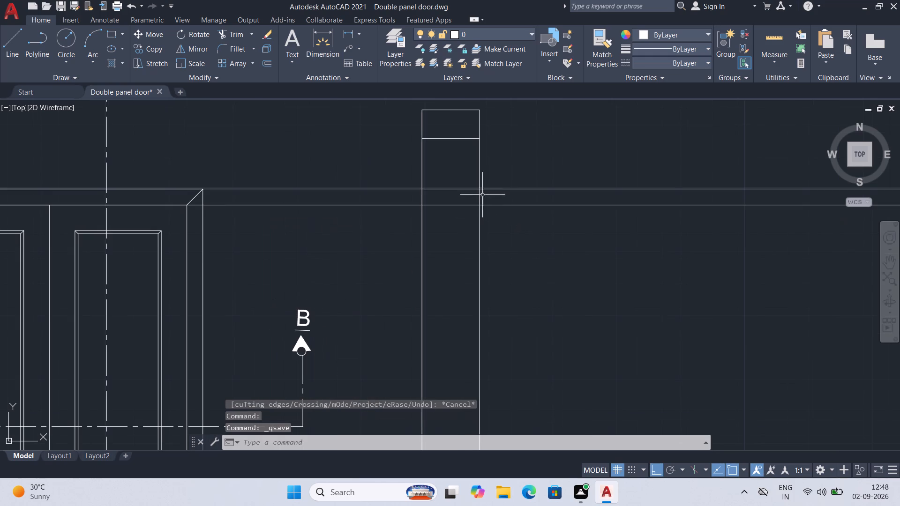
{"action": "middle_click_drag", "start_coordinate": [536, 160], "coordinate": [556, 225]}
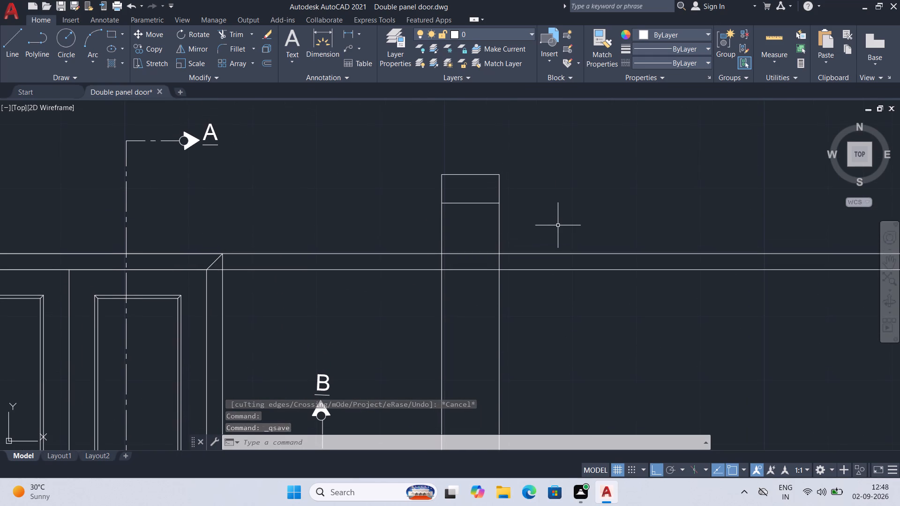
{"action": "key", "text": "o"}
{"action": "key", "text": "Return"}
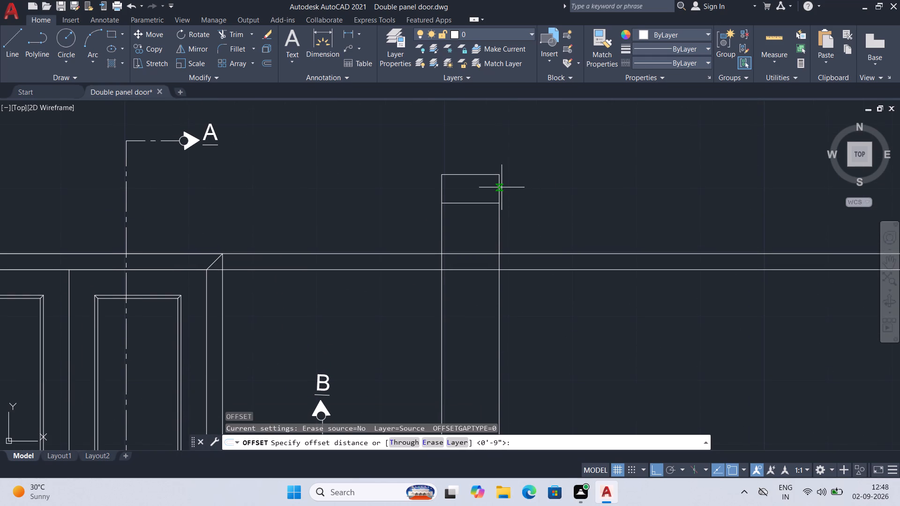
{"action": "scroll", "coordinate": [506, 192], "scroll_direction": "up", "scroll_amount": 2}
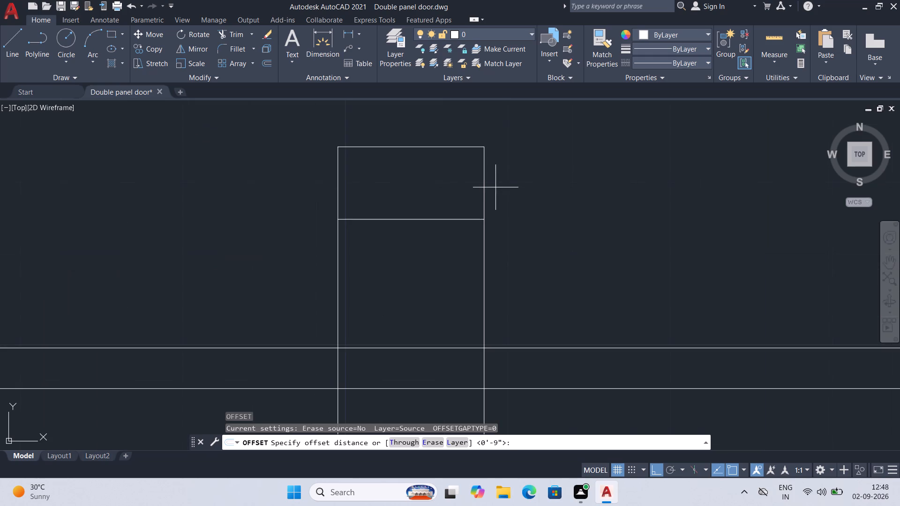
{"action": "left_click", "coordinate": [484, 182]}
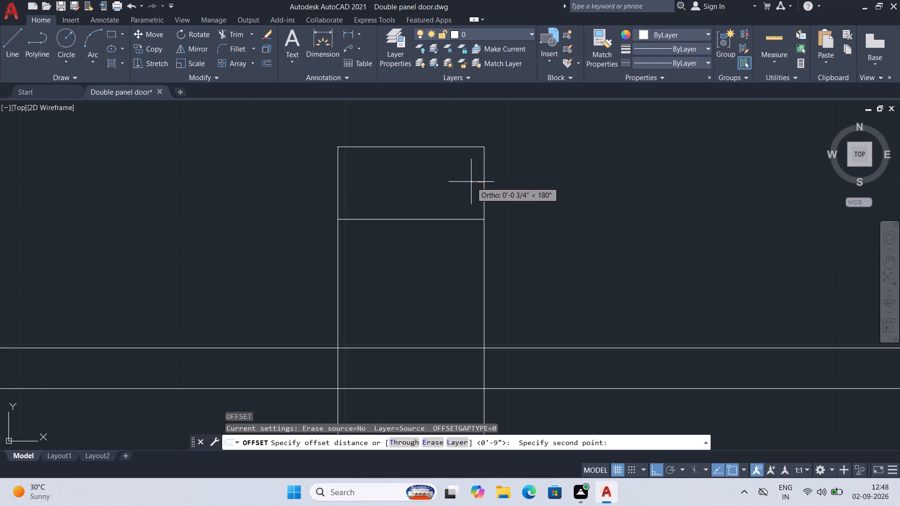
{"action": "type", "text": "0.75"}
{"action": "key", "text": "Return"}
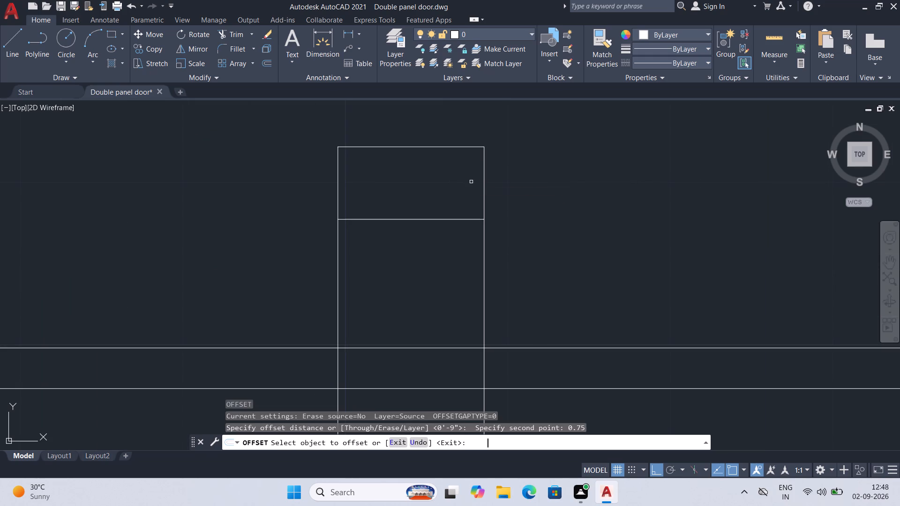
{"action": "left_click", "coordinate": [483, 176]}
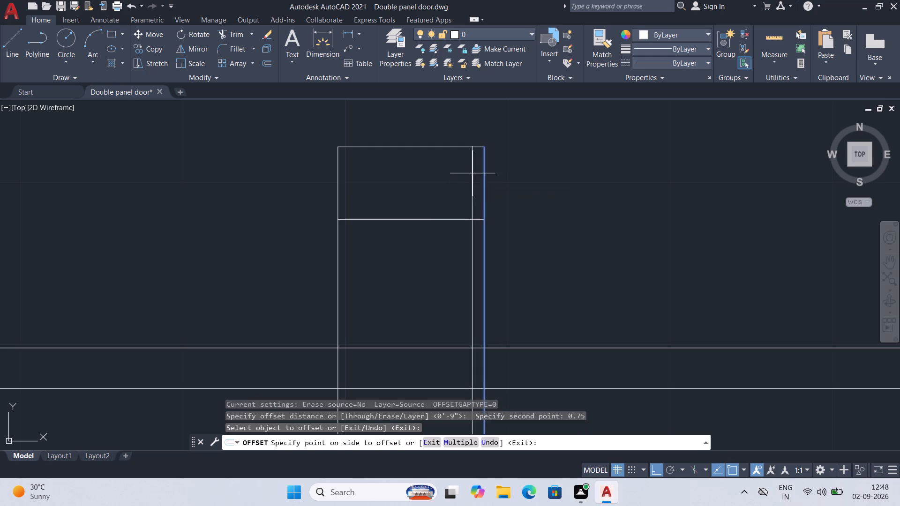
{"action": "left_click", "coordinate": [469, 173]}
{"action": "left_click", "coordinate": [337, 181]}
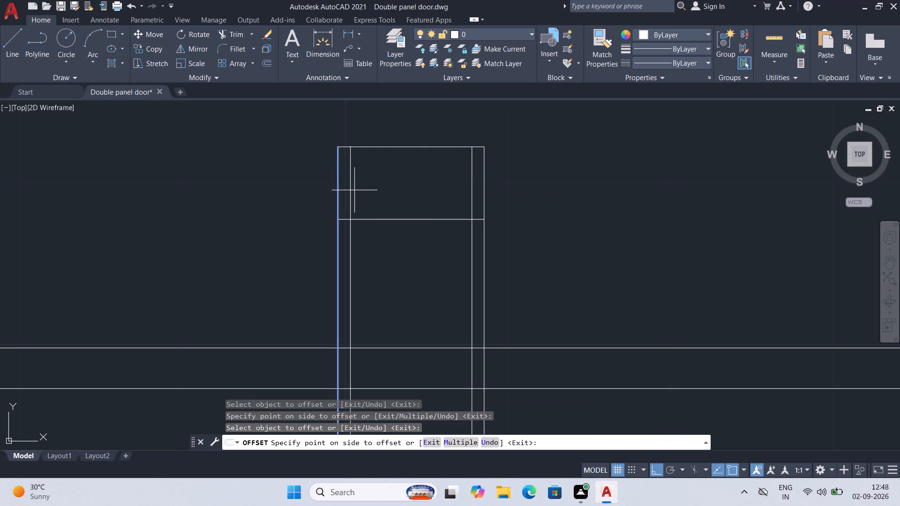
{"action": "left_click", "coordinate": [355, 190]}
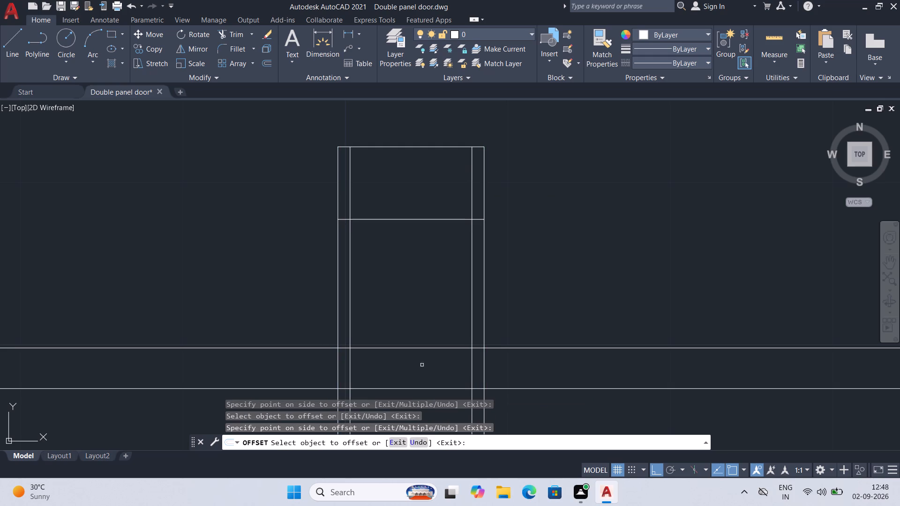
Offset the frame head's top line 0.75 inches upward and section A-A's second horizontal line 0.75 inches downward, and save the drawing.
{"action": "left_click", "coordinate": [406, 348]}
{"action": "left_click", "coordinate": [404, 331]}
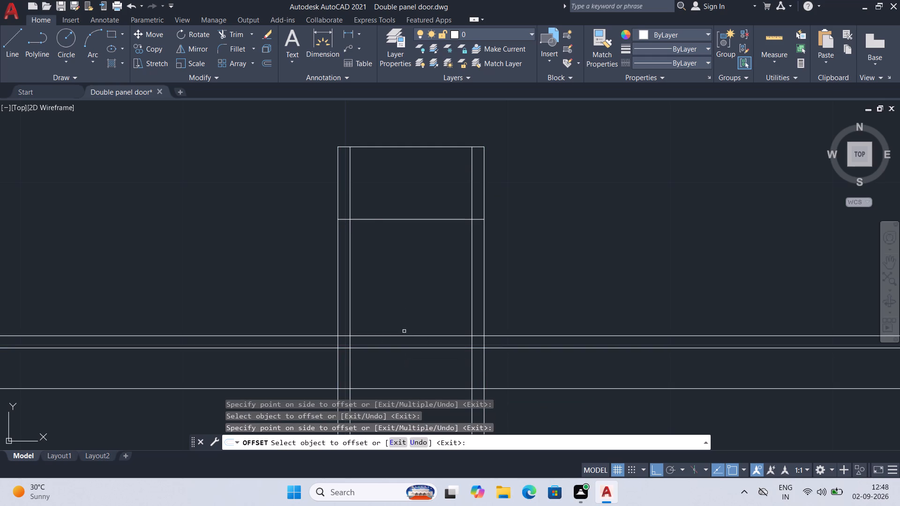
{"action": "left_click", "coordinate": [404, 220]}
{"action": "left_click", "coordinate": [402, 235]}
{"action": "key", "text": "ctrl+s"}
Trim the projected horizontal lines on both sides of the section A-A wall, clearing the space between it and the door elevation.
{"action": "type", "text": "TR"}
{"action": "key", "text": "Return"}
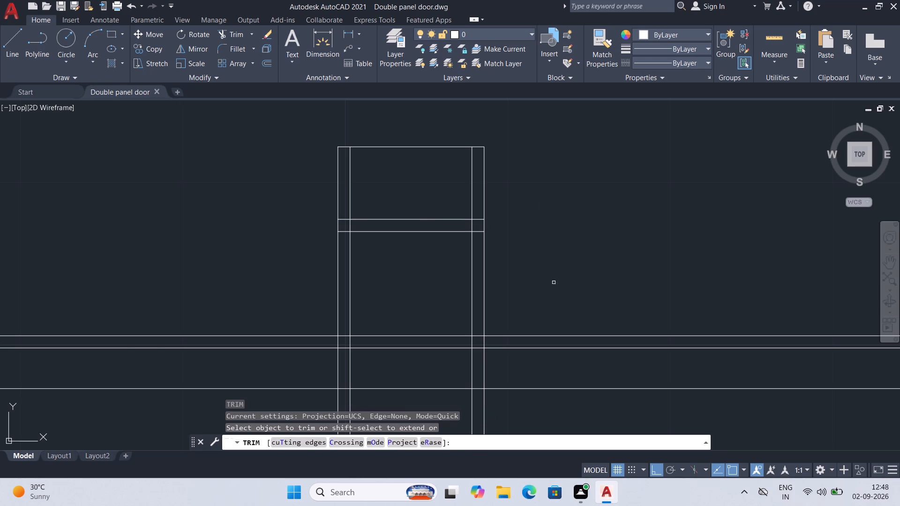
{"action": "scroll", "coordinate": [555, 283], "scroll_direction": "down", "scroll_amount": 2}
{"action": "left_click_drag", "start_coordinate": [570, 252], "coordinate": [584, 379]}
{"action": "left_click_drag", "start_coordinate": [416, 221], "coordinate": [396, 362]}
{"action": "scroll", "coordinate": [350, 325], "scroll_direction": "down", "scroll_amount": 1}
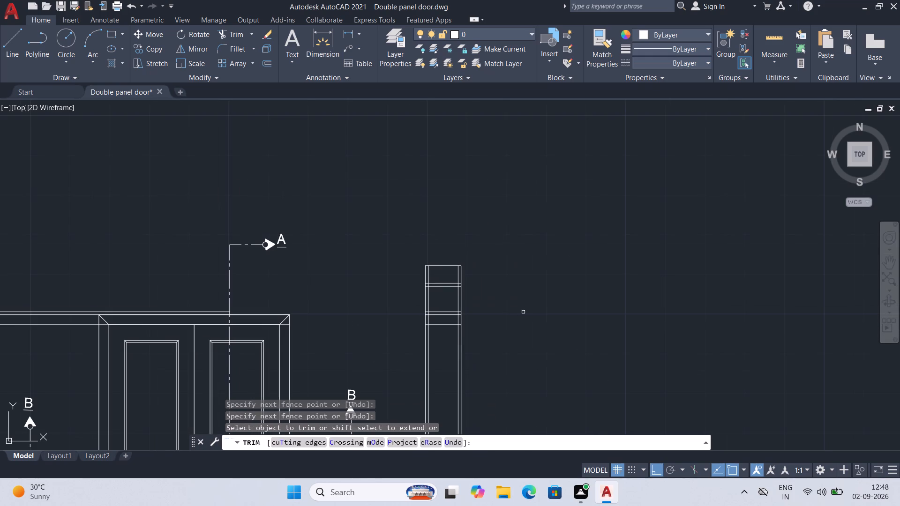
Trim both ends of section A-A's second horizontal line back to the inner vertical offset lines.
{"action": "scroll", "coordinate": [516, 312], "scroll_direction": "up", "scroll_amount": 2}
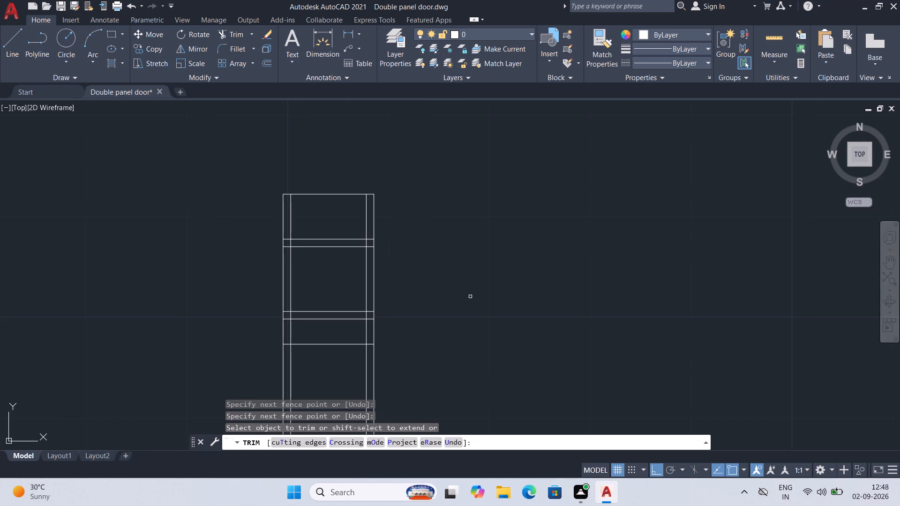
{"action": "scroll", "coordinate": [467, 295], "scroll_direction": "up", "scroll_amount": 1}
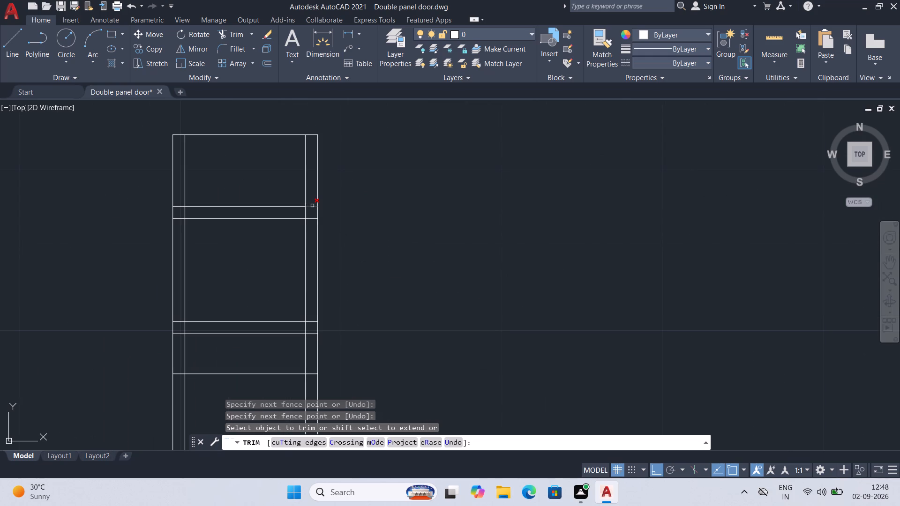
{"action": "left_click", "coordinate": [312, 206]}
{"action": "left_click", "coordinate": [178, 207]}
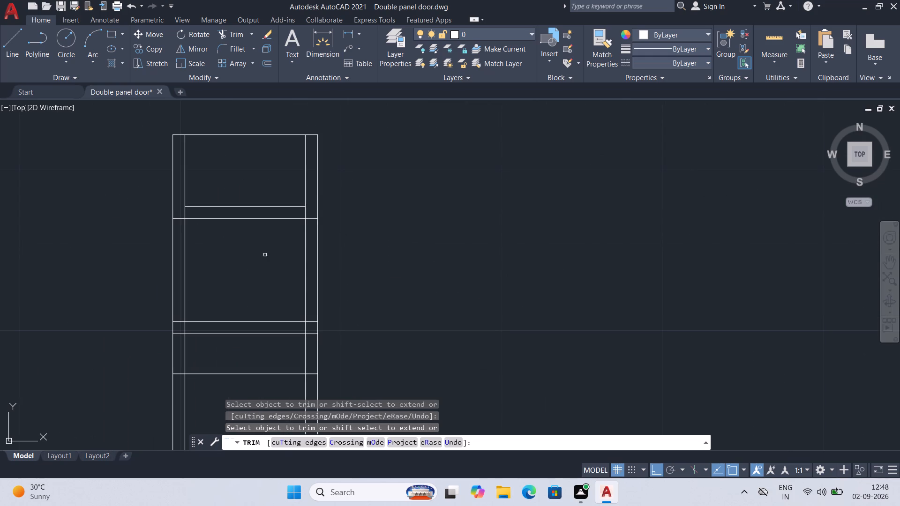
Trim the overlapping ends of the 0.75-inch offset lines at all four corners to leave a closed inner rectangle, and save the drawing.
{"action": "scroll", "coordinate": [275, 279], "scroll_direction": "down", "scroll_amount": 1}
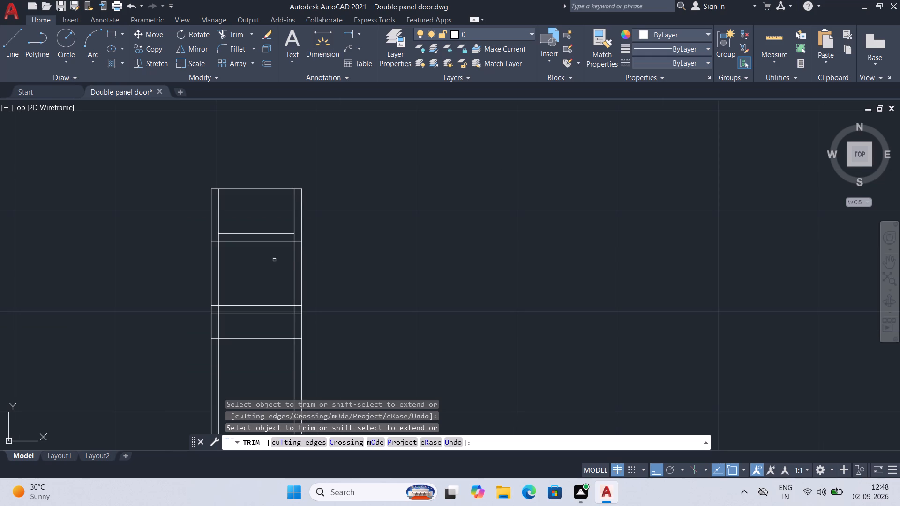
{"action": "scroll", "coordinate": [274, 260], "scroll_direction": "up", "scroll_amount": 2}
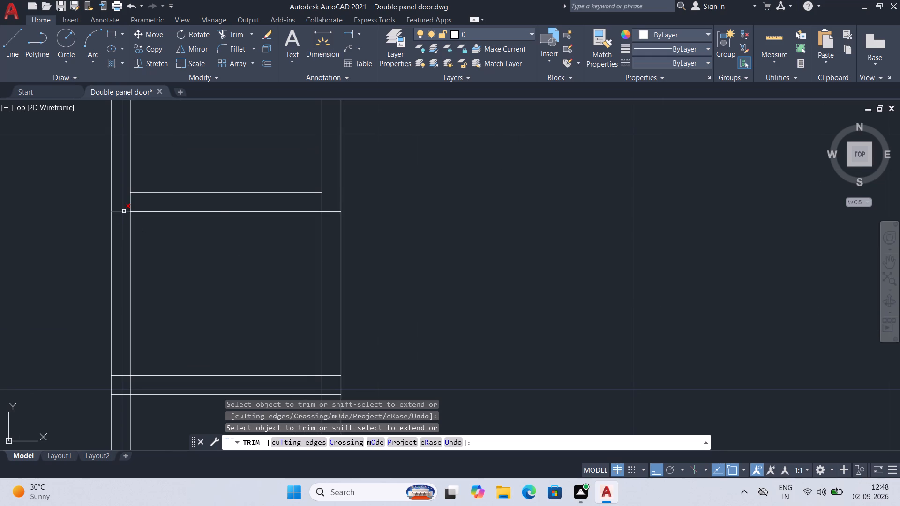
{"action": "left_click", "coordinate": [127, 203]}
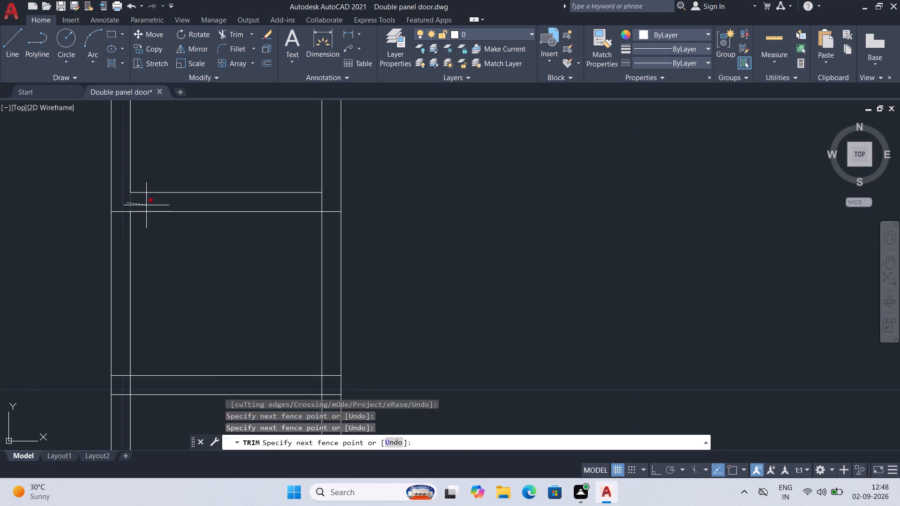
{"action": "left_click", "coordinate": [147, 204]}
{"action": "left_click_drag", "start_coordinate": [124, 204], "coordinate": [123, 208]}
{"action": "left_click", "coordinate": [120, 225]}
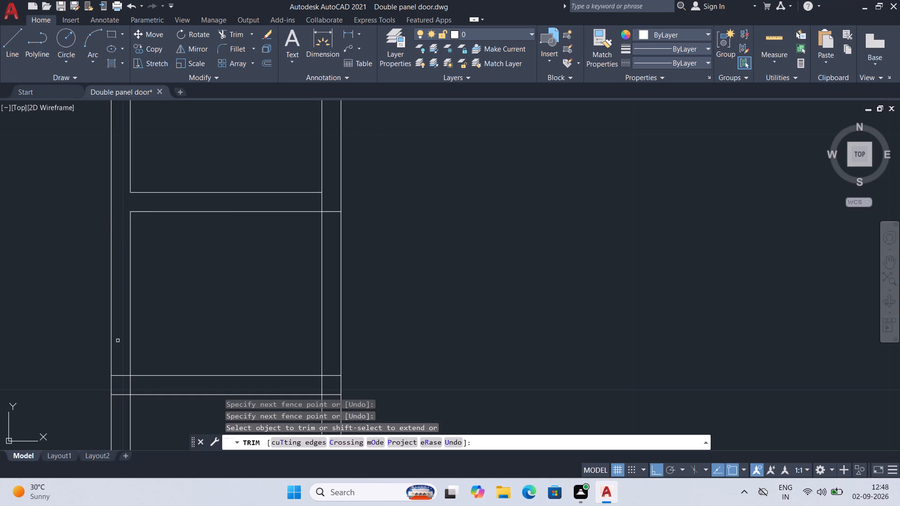
{"action": "left_click", "coordinate": [119, 371]}
{"action": "left_click", "coordinate": [120, 384]}
{"action": "left_click_drag", "start_coordinate": [123, 385], "coordinate": [144, 388]}
{"action": "left_click", "coordinate": [150, 390]}
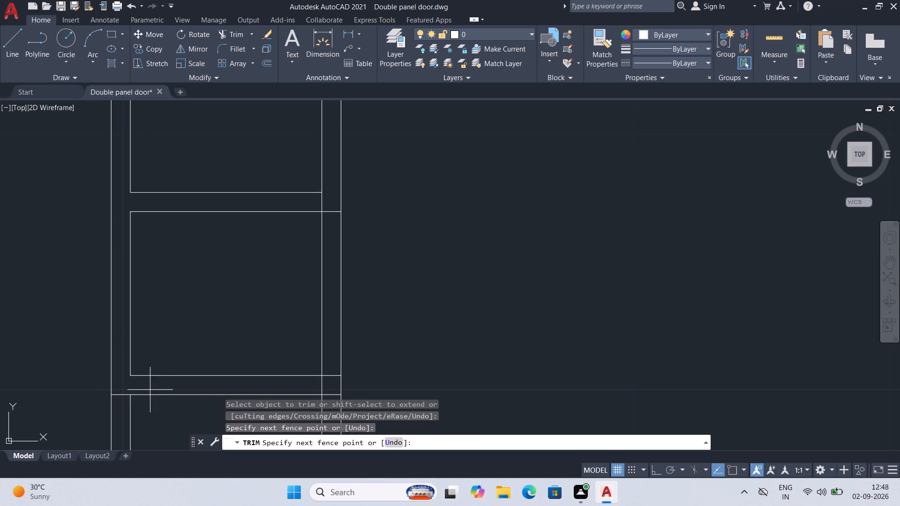
{"action": "left_click", "coordinate": [326, 385]}
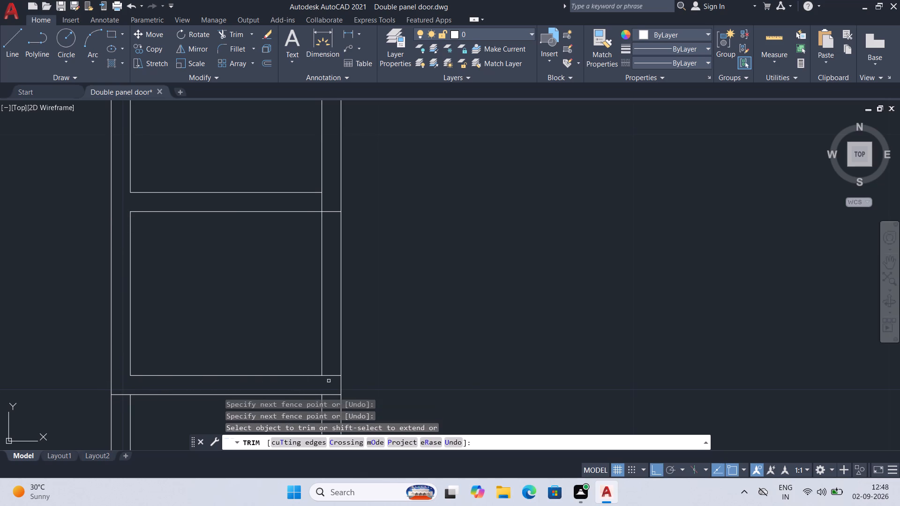
{"action": "left_click", "coordinate": [329, 381]}
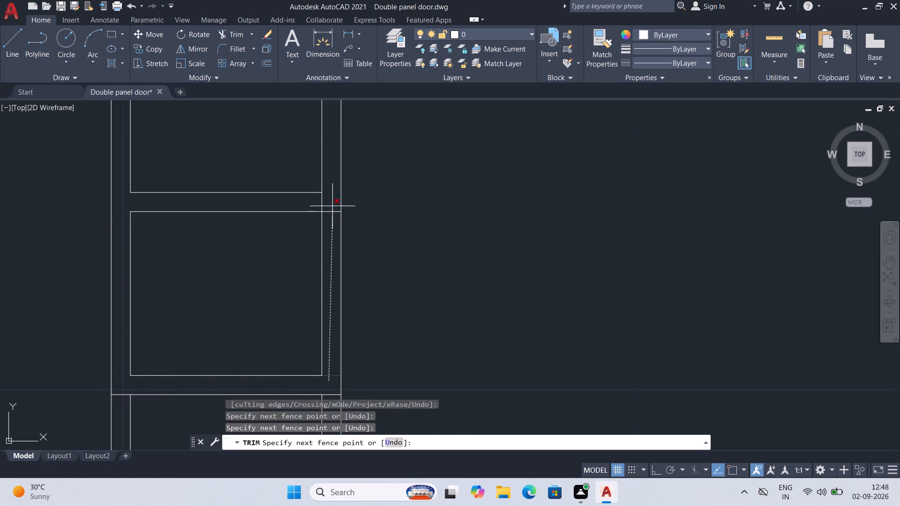
{"action": "left_click", "coordinate": [332, 205]}
{"action": "left_click", "coordinate": [332, 203]}
{"action": "left_click", "coordinate": [314, 203]}
{"action": "scroll", "coordinate": [414, 218], "scroll_direction": "down", "scroll_amount": 1}
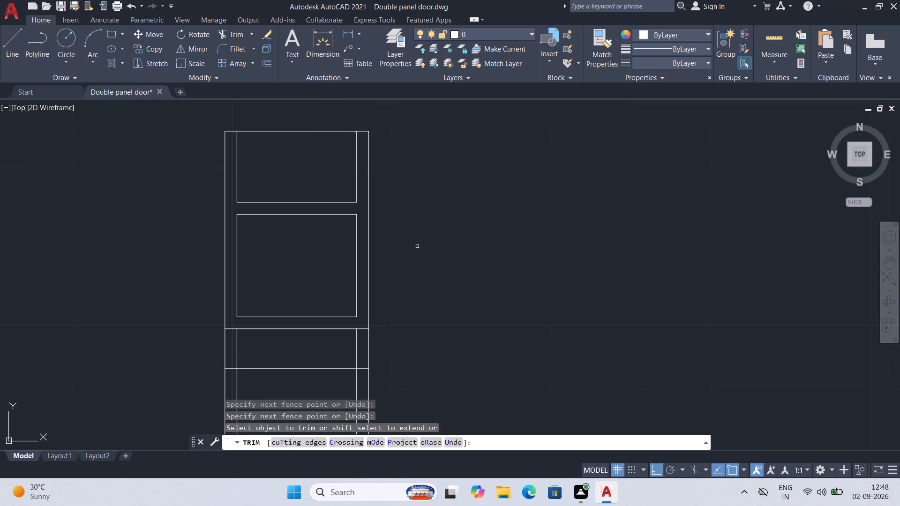
{"action": "key", "text": "ctrl+s"}
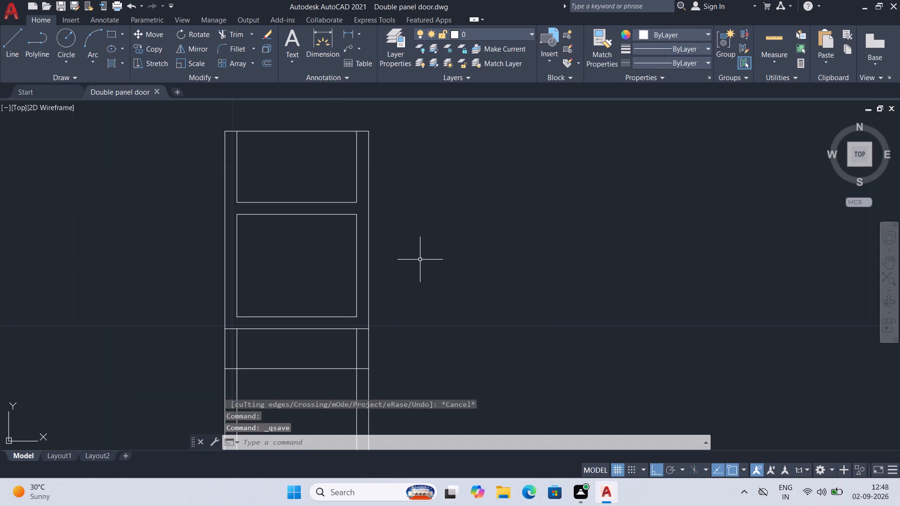
Extend both ends of the horizontal line just above the inner rectangle to the outer wall lines, and save the drawing.
{"action": "key", "text": "e"}
{"action": "key", "text": "x"}
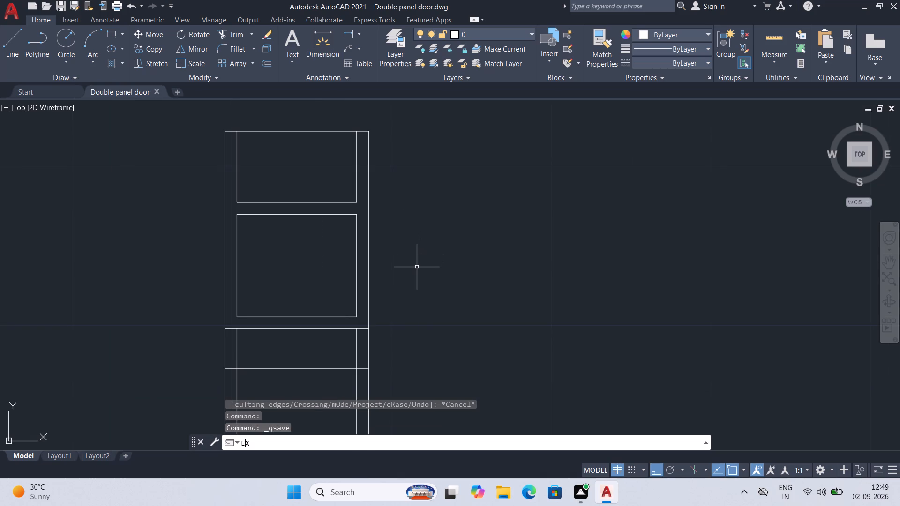
{"action": "key", "text": "Return"}
{"action": "left_click", "coordinate": [338, 203]}
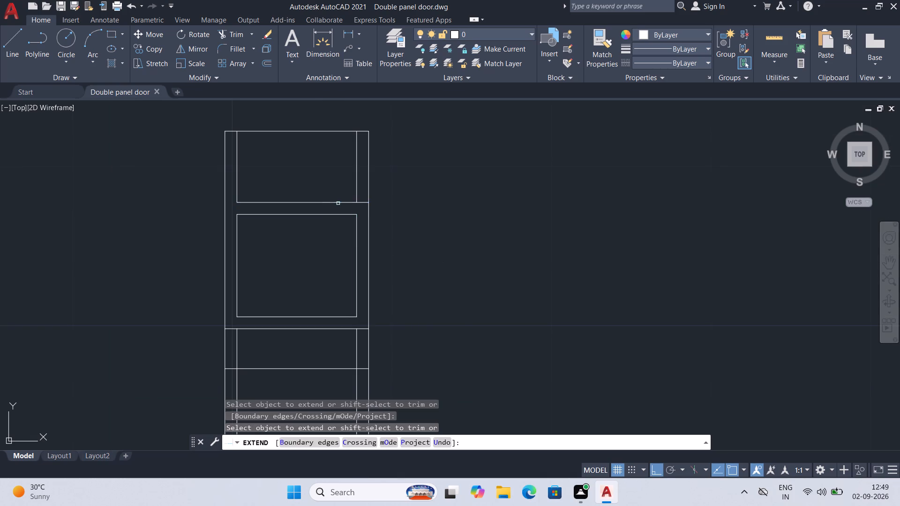
{"action": "left_click", "coordinate": [244, 202]}
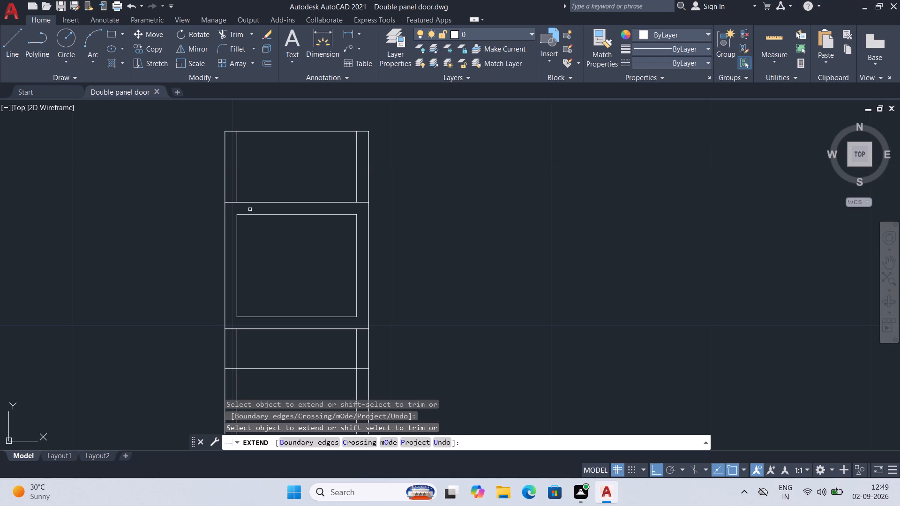
{"action": "key", "text": "ctrl+s"}
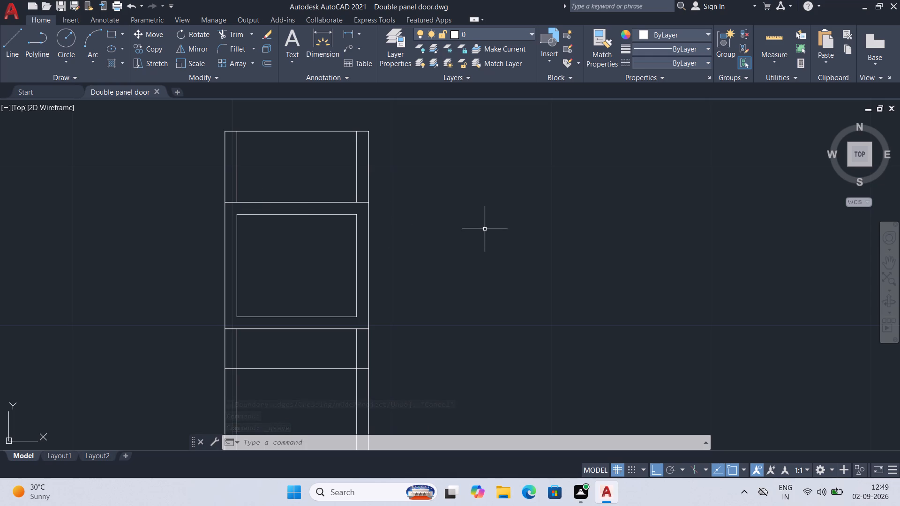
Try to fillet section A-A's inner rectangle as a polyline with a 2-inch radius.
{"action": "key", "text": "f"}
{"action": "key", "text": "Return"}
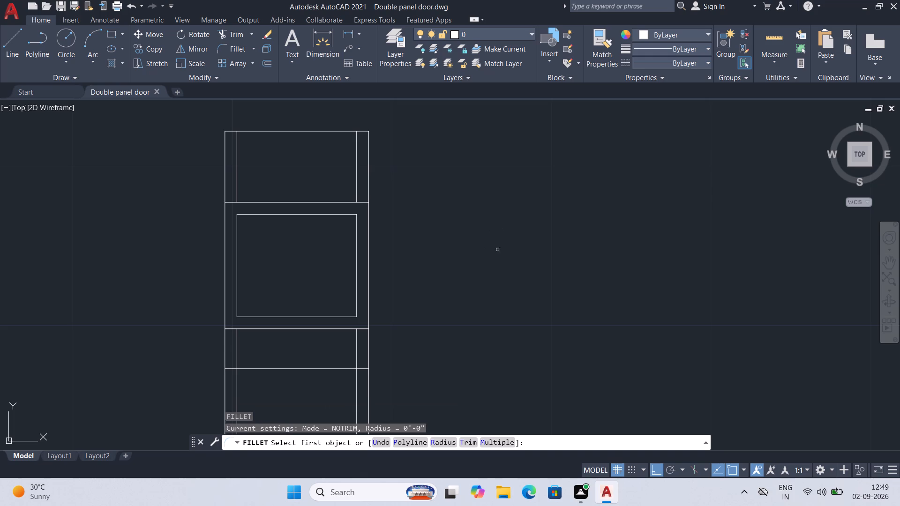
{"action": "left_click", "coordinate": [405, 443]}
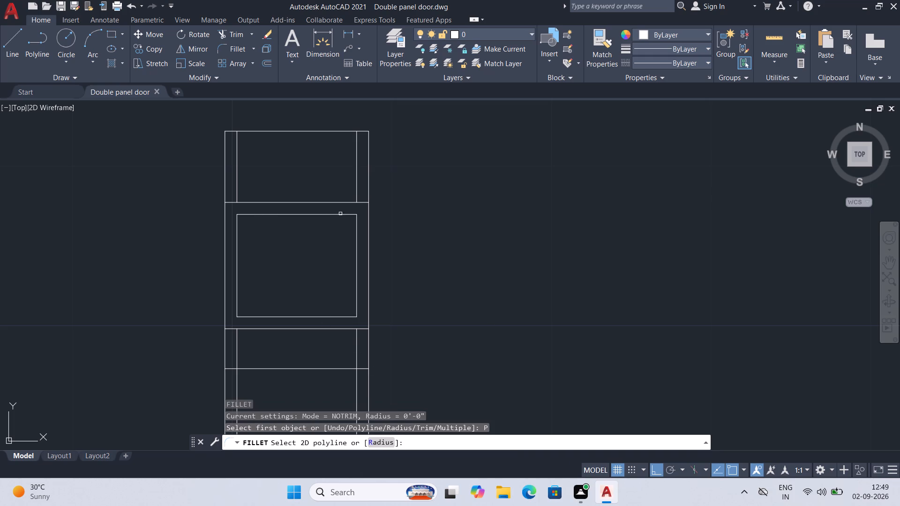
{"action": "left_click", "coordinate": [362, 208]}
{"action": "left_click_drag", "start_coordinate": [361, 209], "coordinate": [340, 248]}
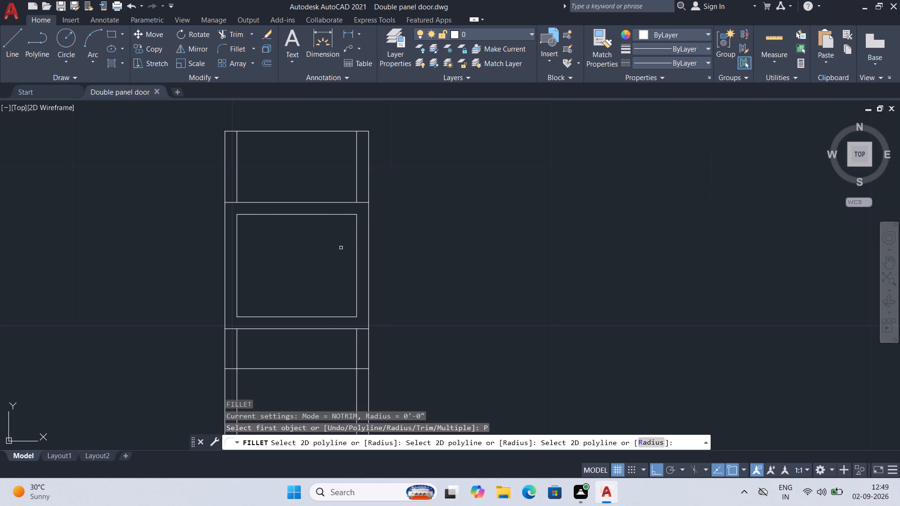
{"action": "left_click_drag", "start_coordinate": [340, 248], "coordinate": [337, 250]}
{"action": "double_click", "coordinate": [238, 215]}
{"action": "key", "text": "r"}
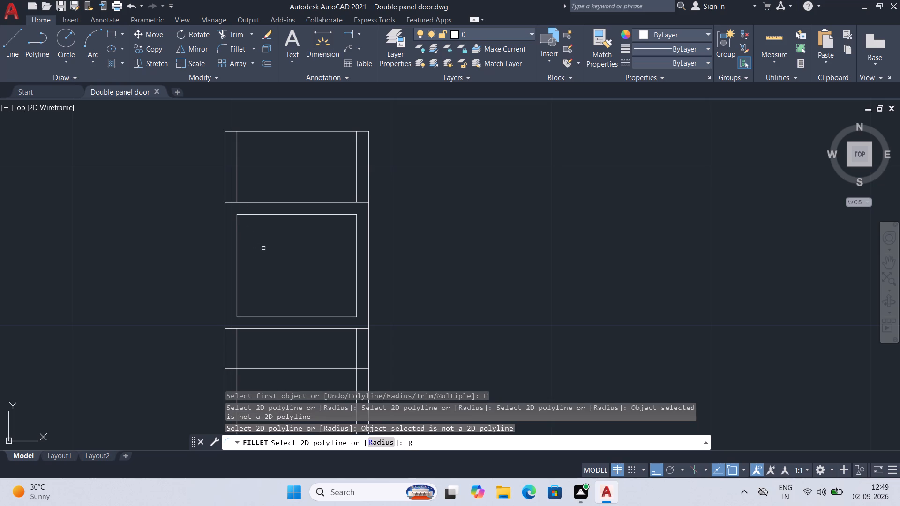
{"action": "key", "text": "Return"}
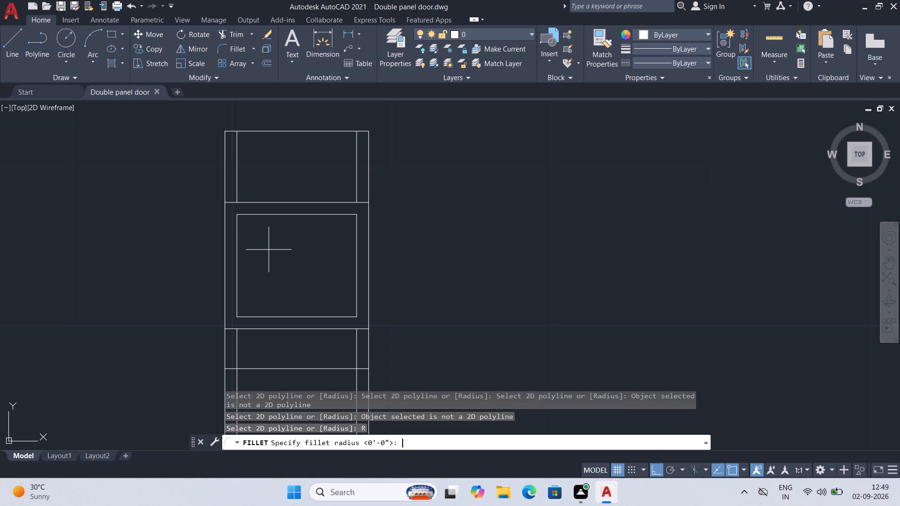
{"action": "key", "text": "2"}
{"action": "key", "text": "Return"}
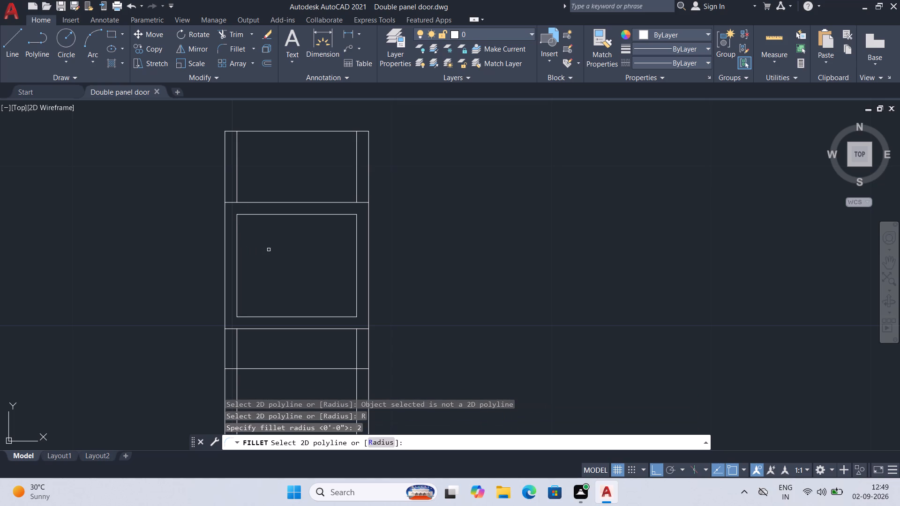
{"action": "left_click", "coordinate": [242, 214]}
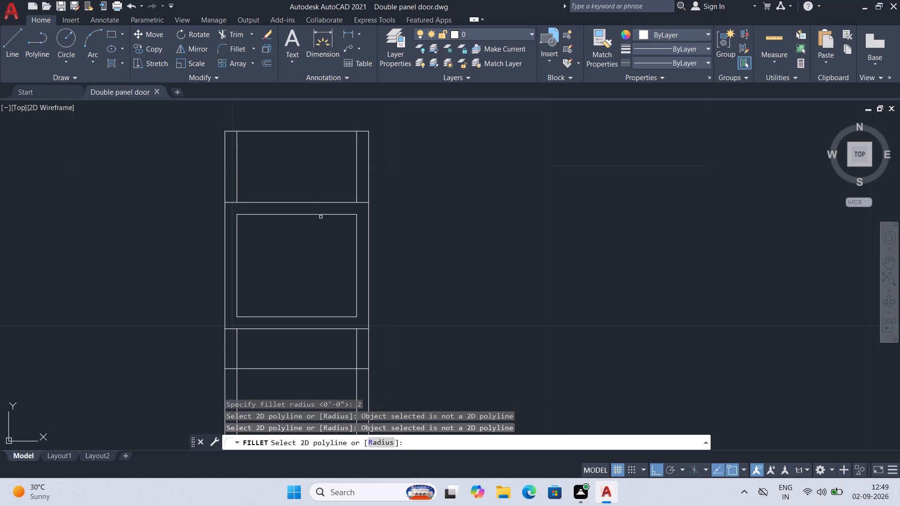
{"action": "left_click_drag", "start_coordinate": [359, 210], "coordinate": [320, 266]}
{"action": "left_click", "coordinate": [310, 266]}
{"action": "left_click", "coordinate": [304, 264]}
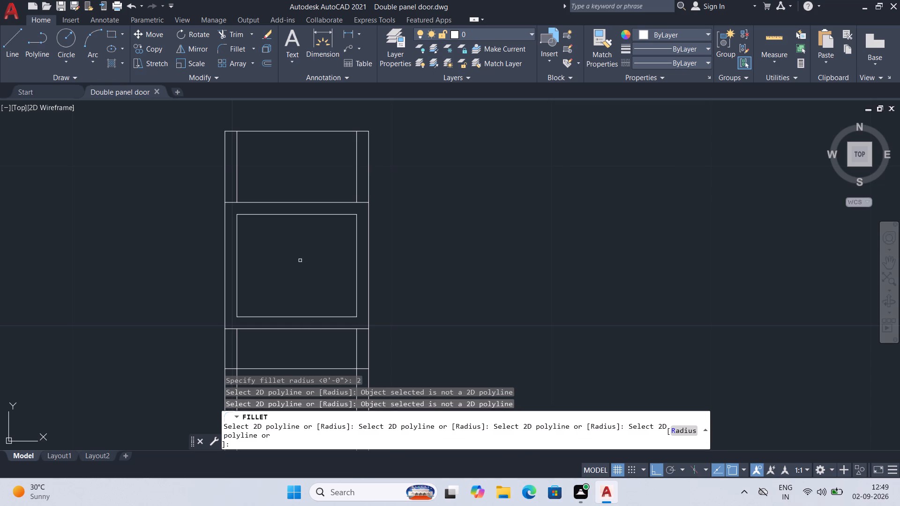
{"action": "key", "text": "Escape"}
Join the four lines of section A-A's inner rectangle into a single polyline.
{"action": "left_click", "coordinate": [361, 212]}
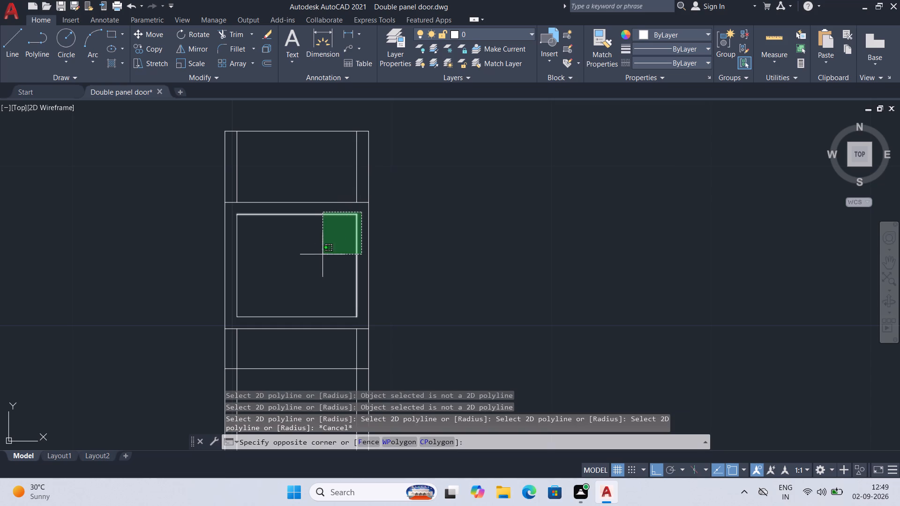
{"action": "left_click", "coordinate": [234, 319]}
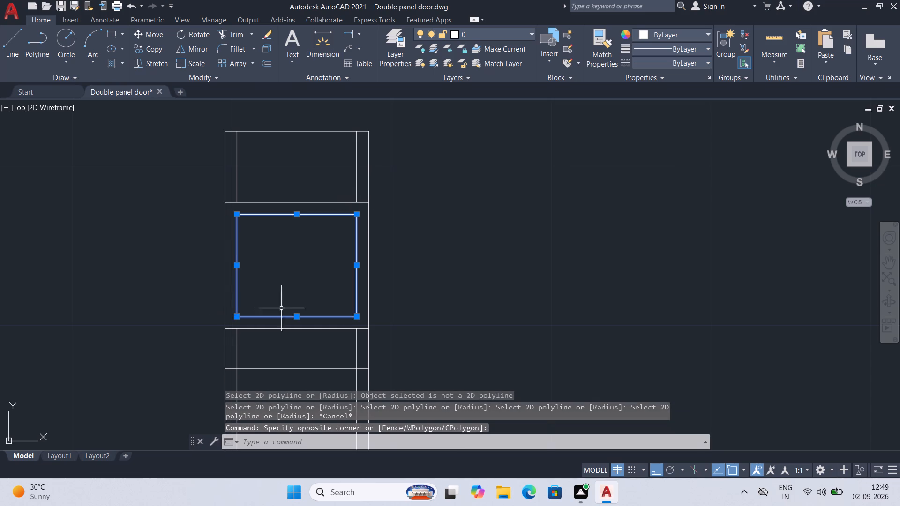
{"action": "type", "text": "JOIN"}
{"action": "key", "text": "Return"}
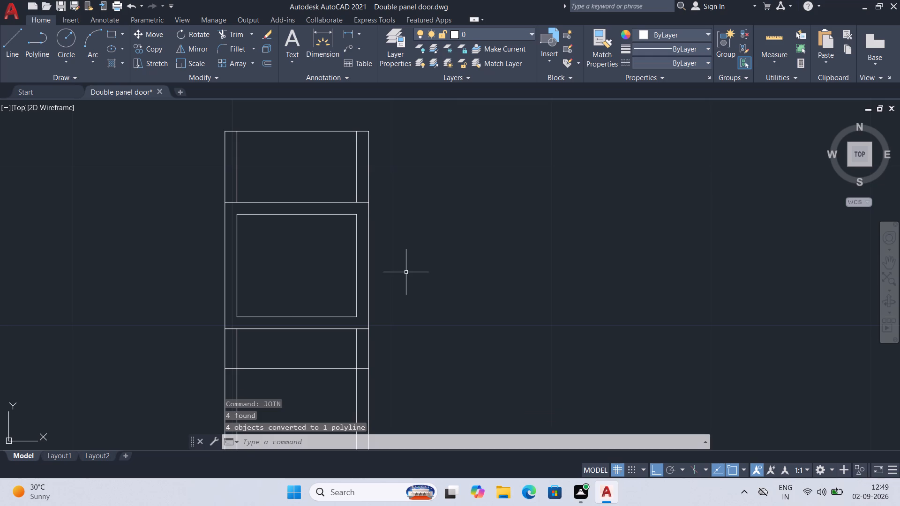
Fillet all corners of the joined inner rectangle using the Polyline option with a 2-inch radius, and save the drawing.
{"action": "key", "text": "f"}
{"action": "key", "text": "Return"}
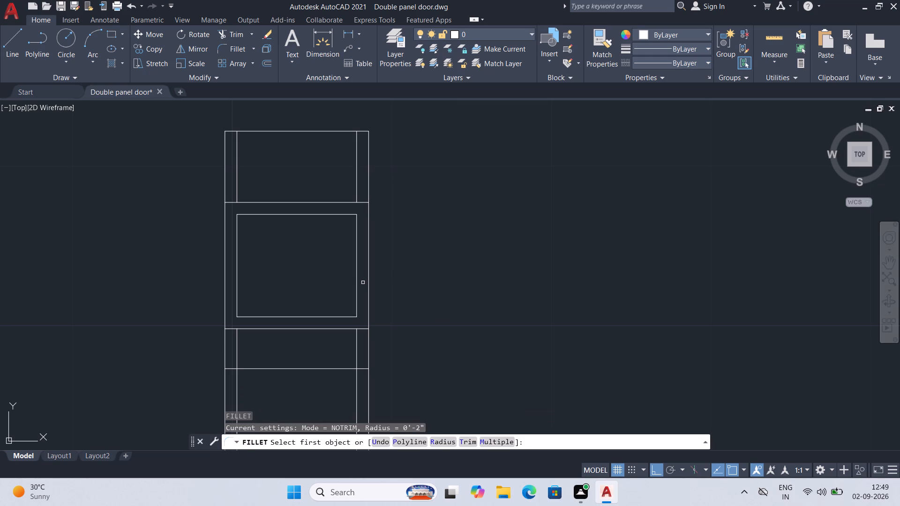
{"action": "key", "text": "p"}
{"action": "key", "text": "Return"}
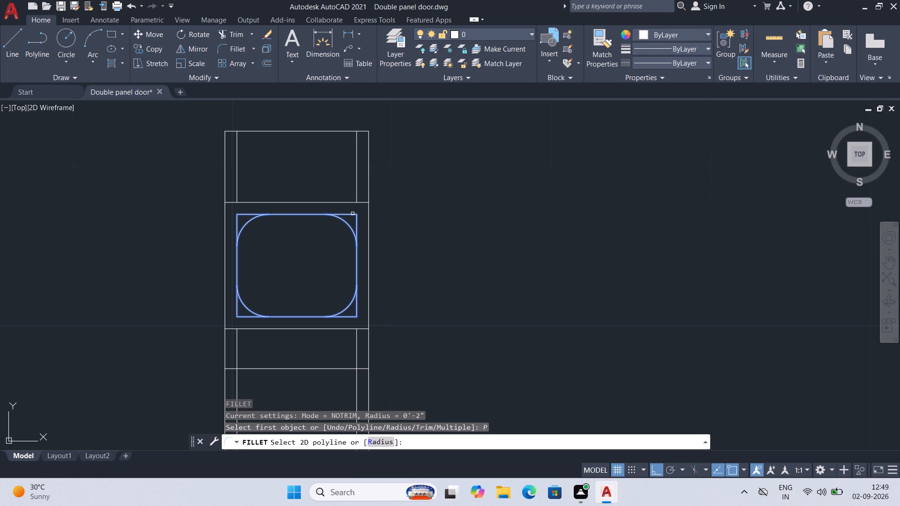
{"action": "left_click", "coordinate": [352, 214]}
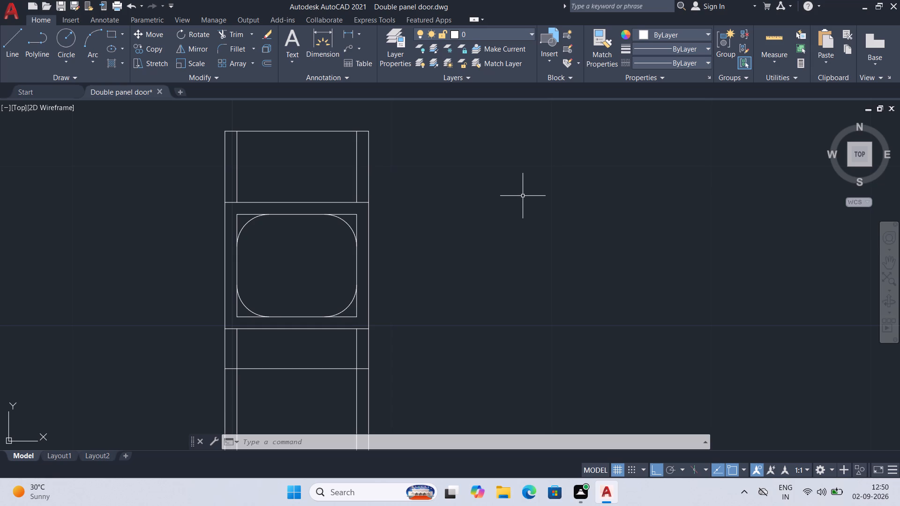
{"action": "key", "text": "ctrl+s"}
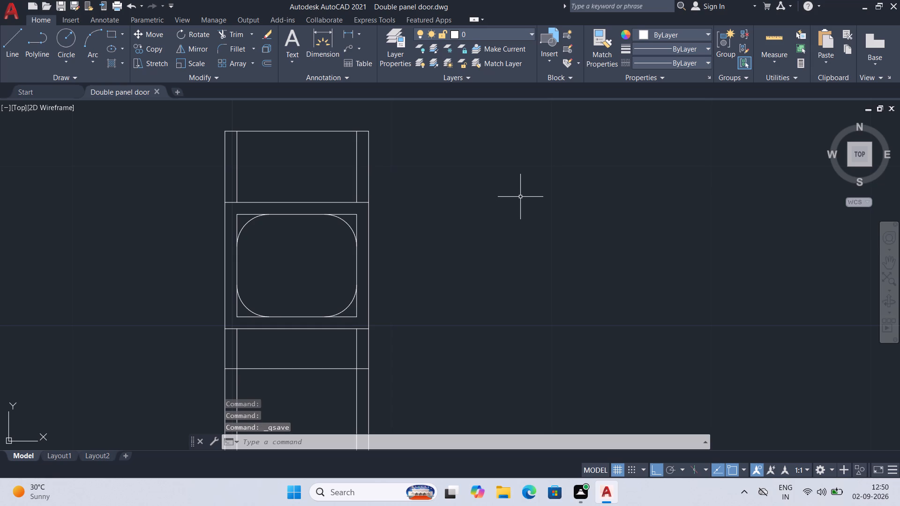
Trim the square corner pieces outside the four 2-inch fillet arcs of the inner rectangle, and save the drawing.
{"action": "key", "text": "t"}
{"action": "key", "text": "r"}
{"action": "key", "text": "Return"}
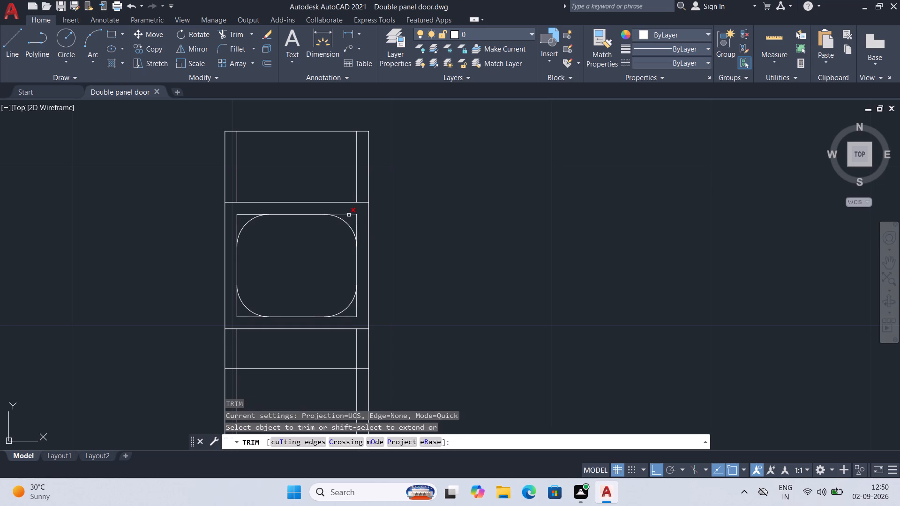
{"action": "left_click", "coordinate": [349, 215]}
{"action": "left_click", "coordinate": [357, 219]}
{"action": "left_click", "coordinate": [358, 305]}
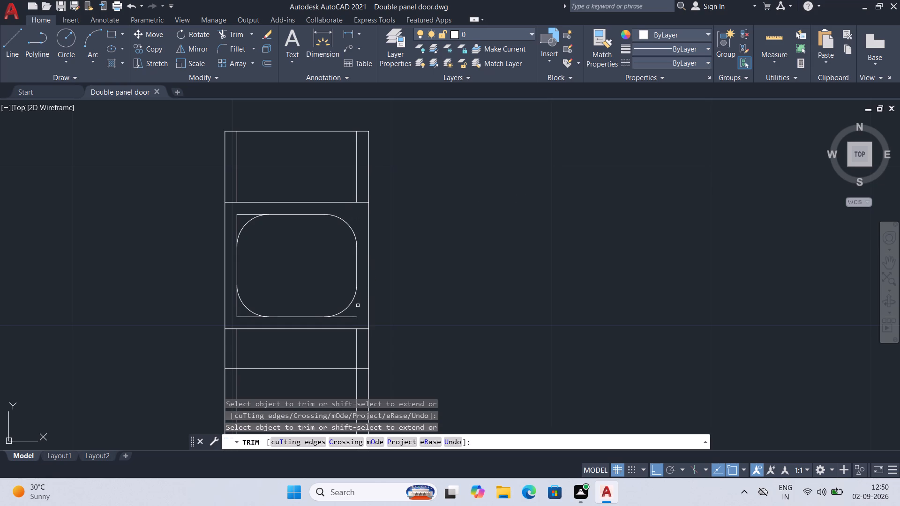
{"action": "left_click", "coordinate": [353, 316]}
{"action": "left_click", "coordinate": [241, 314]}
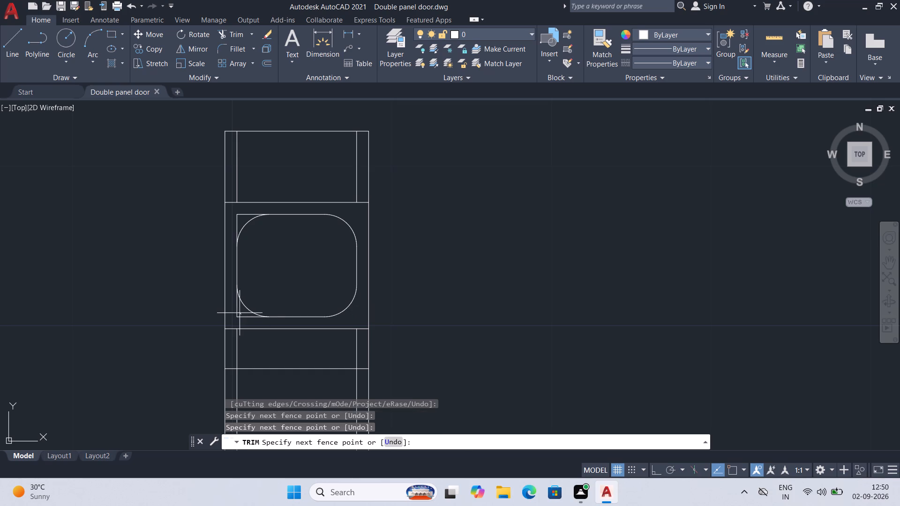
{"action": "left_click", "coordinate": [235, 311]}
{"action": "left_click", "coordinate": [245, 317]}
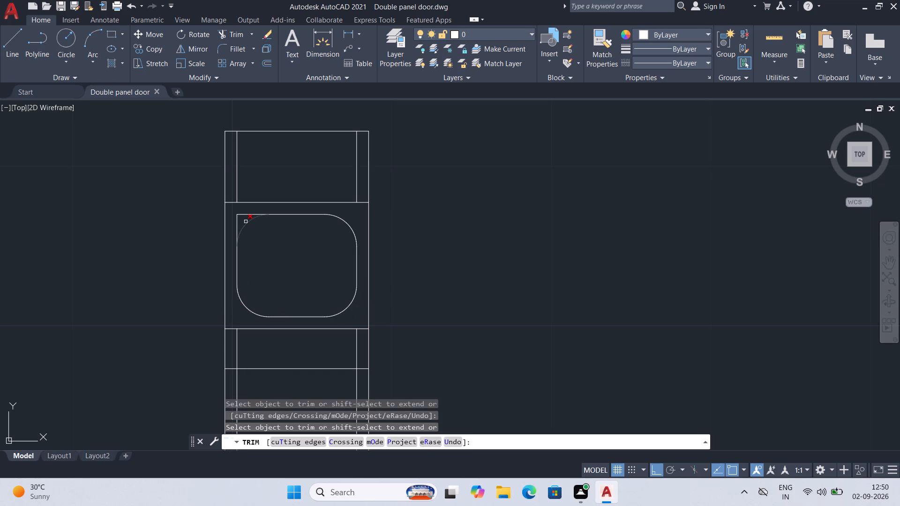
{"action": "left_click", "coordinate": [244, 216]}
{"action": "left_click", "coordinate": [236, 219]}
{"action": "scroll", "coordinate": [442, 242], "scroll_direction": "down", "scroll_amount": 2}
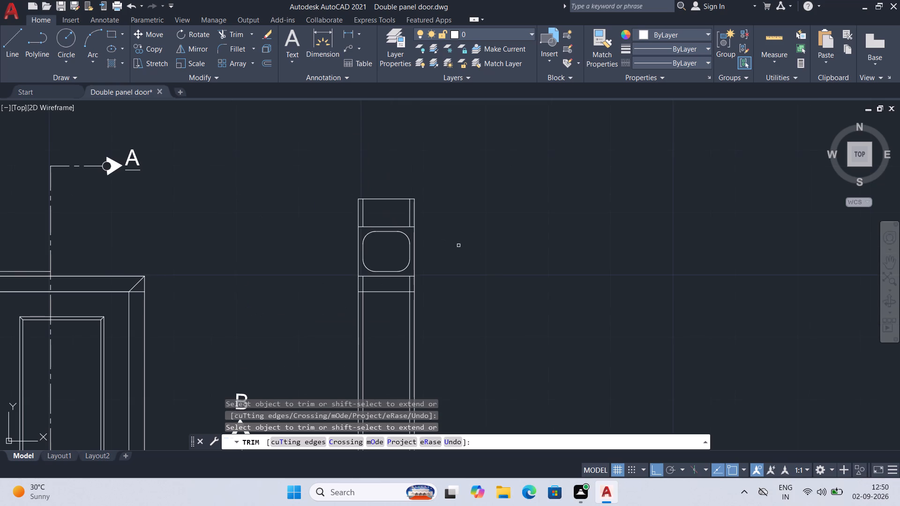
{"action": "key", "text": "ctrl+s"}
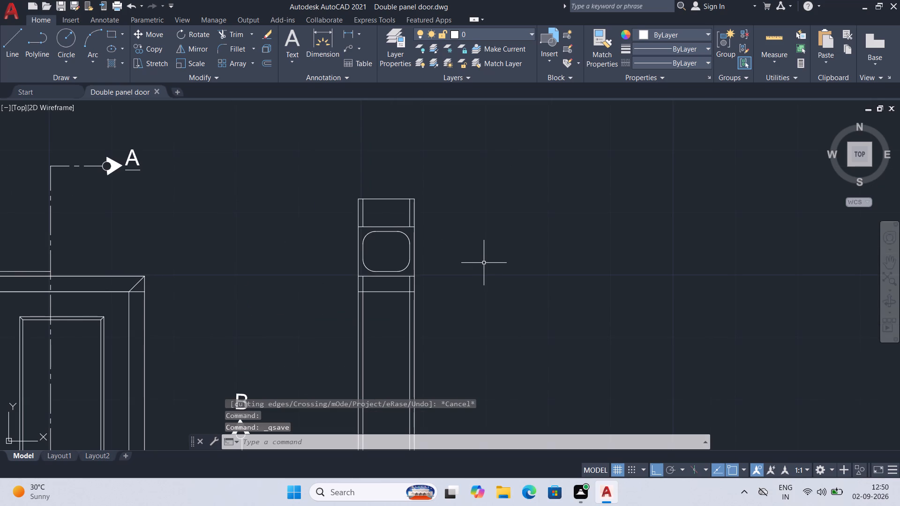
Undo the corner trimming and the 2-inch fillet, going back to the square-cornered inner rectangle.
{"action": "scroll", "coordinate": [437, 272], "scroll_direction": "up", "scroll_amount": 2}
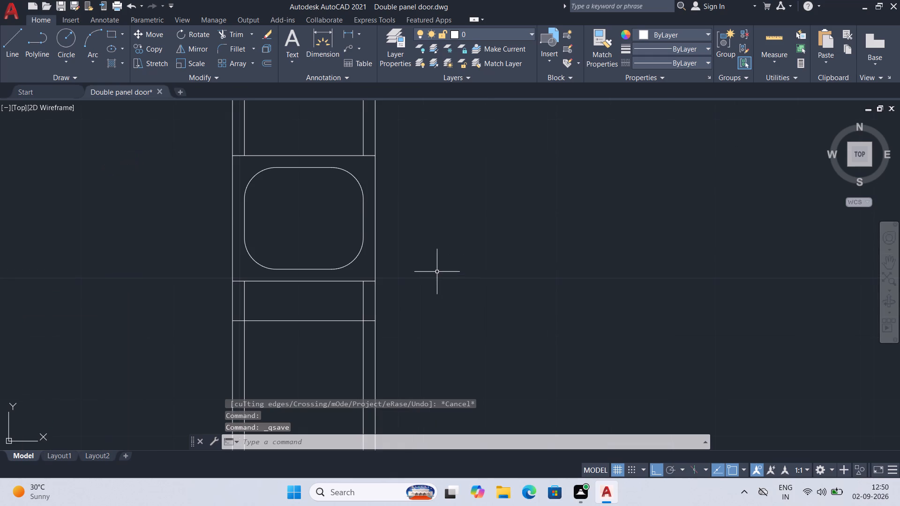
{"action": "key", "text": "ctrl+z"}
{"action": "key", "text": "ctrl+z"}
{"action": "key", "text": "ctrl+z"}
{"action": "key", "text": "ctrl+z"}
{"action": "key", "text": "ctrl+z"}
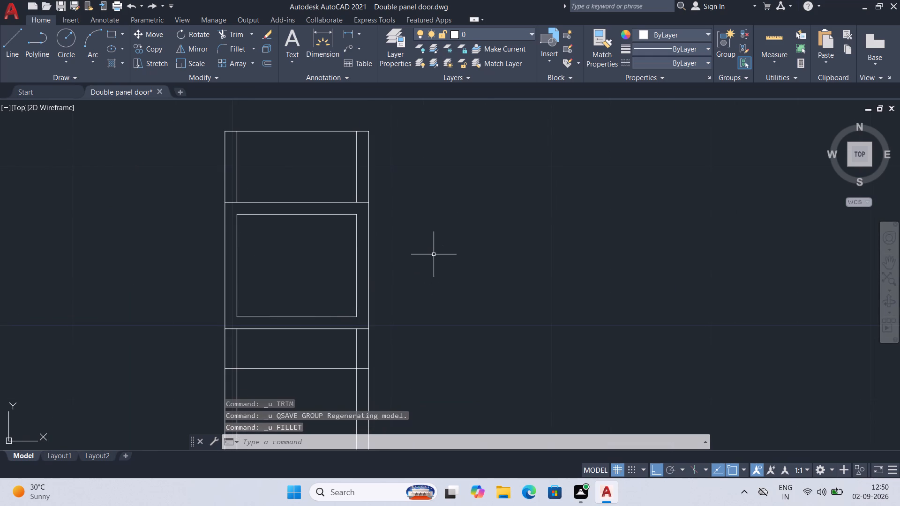
Fillet all corners of the inner rectangle polyline with a 1-inch radius, and save the drawing.
{"action": "key", "text": "f"}
{"action": "key", "text": "Return"}
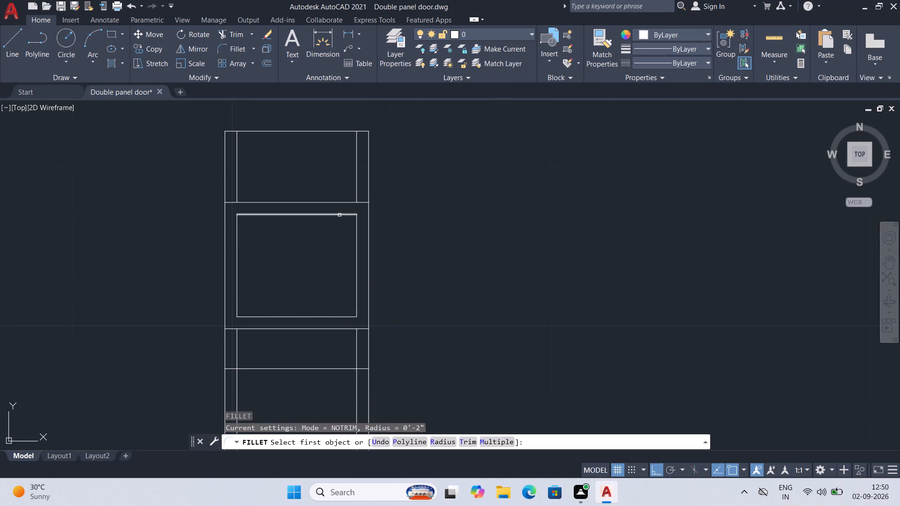
{"action": "left_click", "coordinate": [397, 442]}
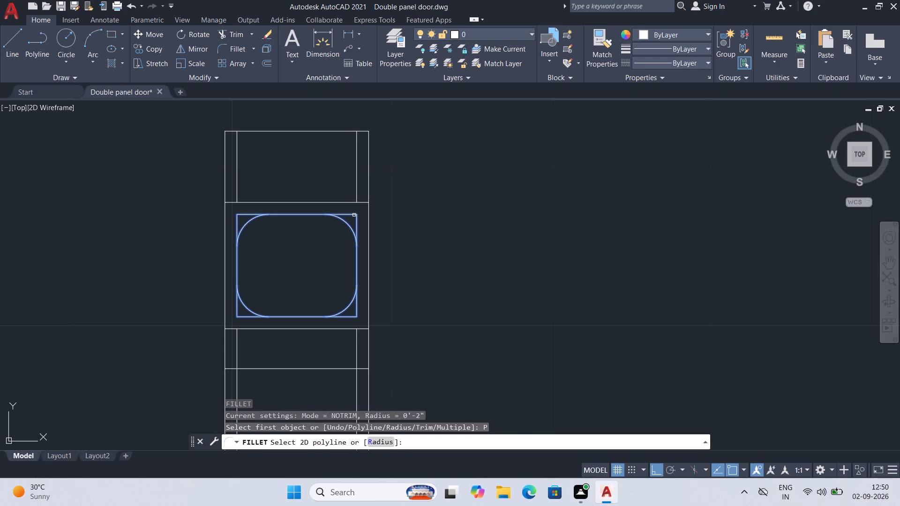
{"action": "key", "text": "r"}
{"action": "key", "text": "Return"}
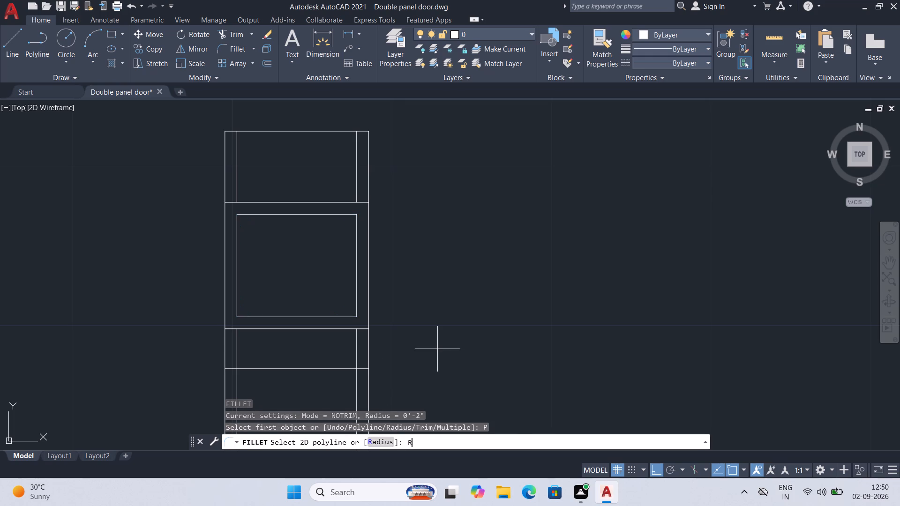
{"action": "key", "text": "1"}
{"action": "key", "text": "Return"}
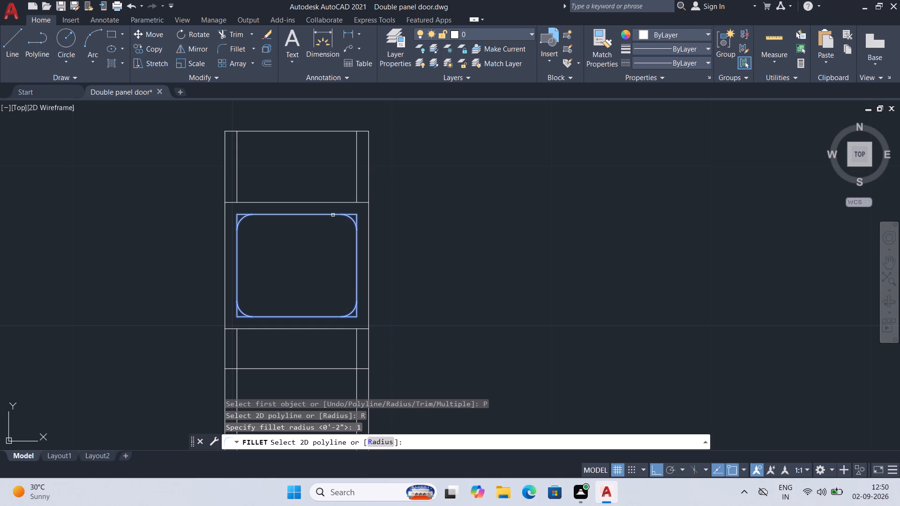
{"action": "left_click", "coordinate": [333, 215]}
{"action": "key", "text": "ctrl+s"}
Trim the square corner pieces outside the four 1-inch fillet arcs of the inner rectangle, and save the drawing.
{"action": "type", "text": "TR"}
{"action": "key", "text": "Return"}
{"action": "left_click", "coordinate": [360, 220]}
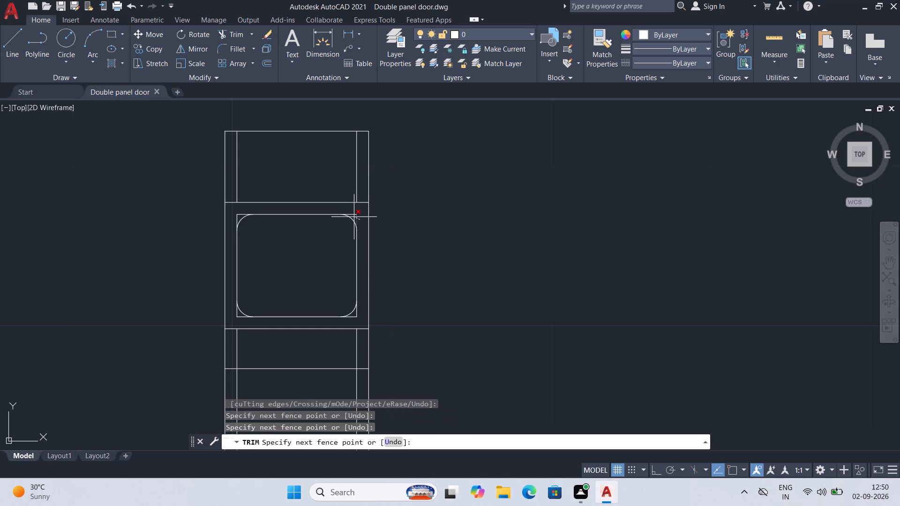
{"action": "left_click", "coordinate": [351, 215]}
{"action": "left_click", "coordinate": [352, 214]}
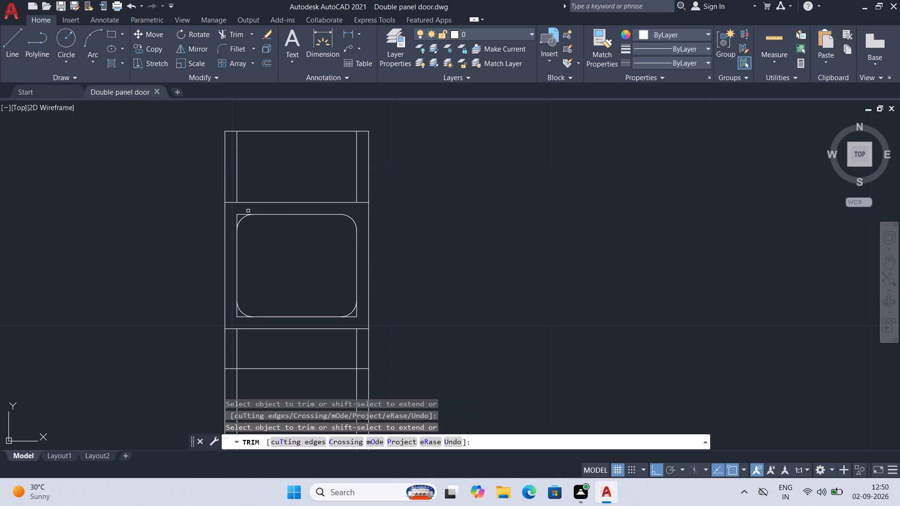
{"action": "left_click", "coordinate": [247, 211]}
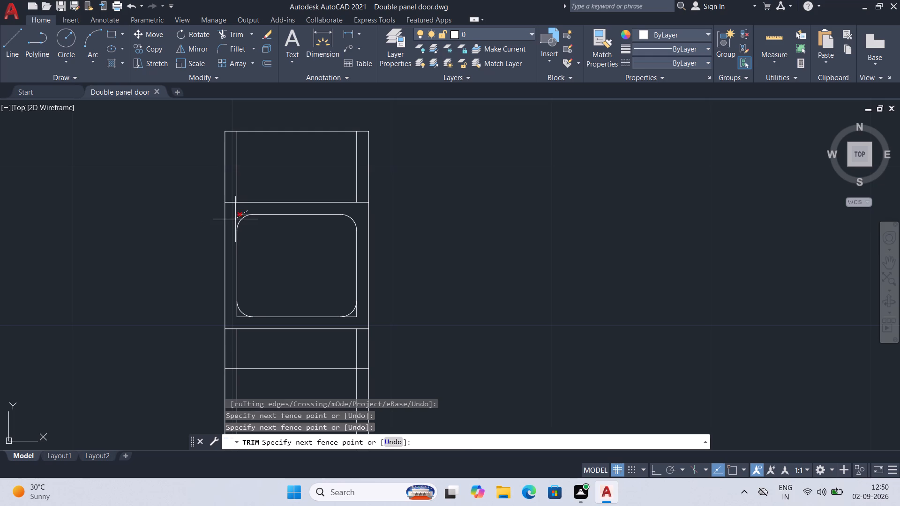
{"action": "left_click", "coordinate": [234, 219]}
{"action": "left_click", "coordinate": [245, 323]}
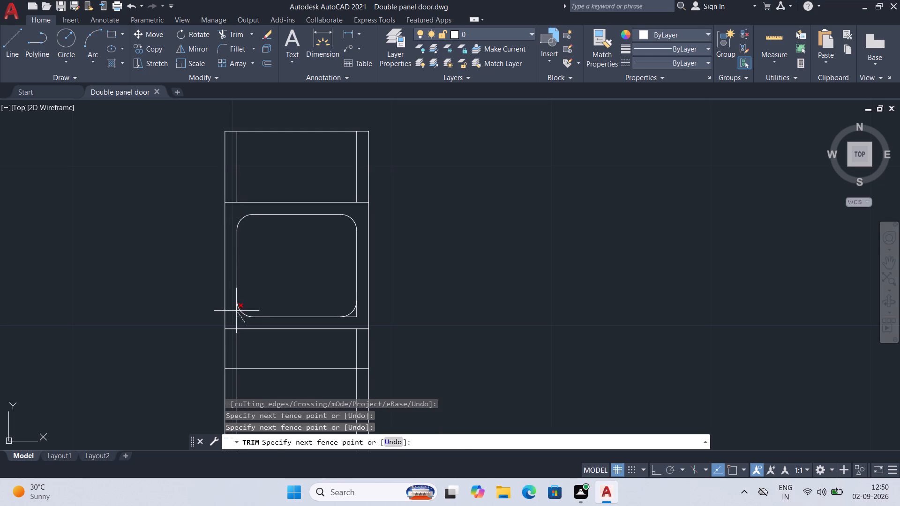
{"action": "left_click", "coordinate": [235, 310]}
{"action": "left_click", "coordinate": [352, 322]}
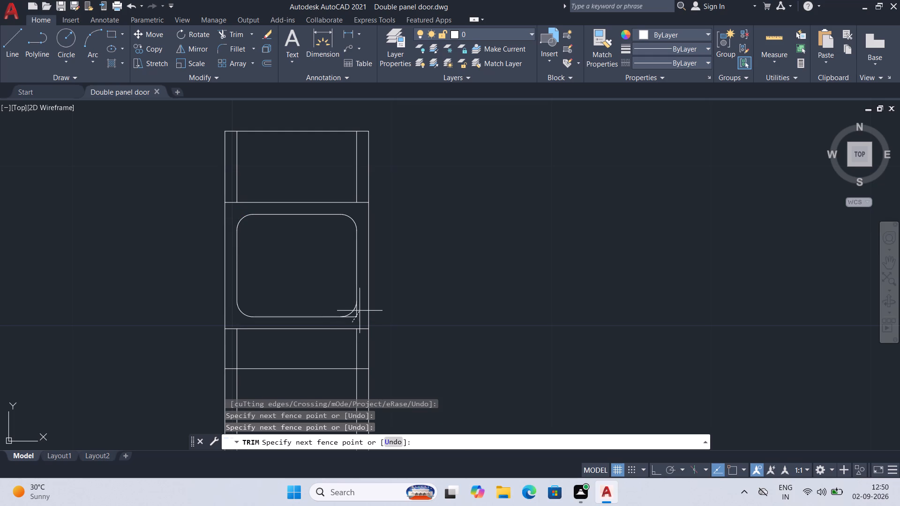
{"action": "left_click", "coordinate": [359, 311]}
{"action": "key", "text": "ctrl+s"}
{"action": "key", "text": "ctrl+s"}
{"action": "key", "text": "ctrl+s"}
{"action": "key", "text": "ctrl+s"}
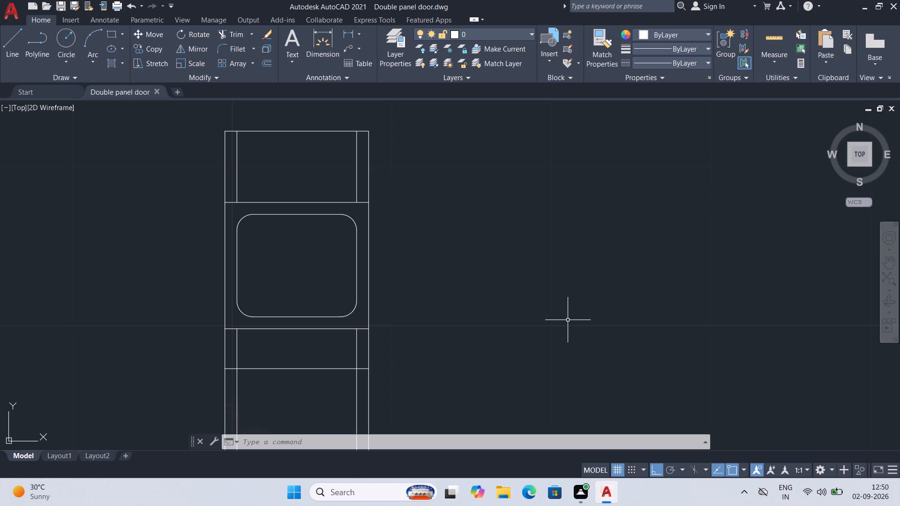
{"action": "key", "text": "ctrl+s"}
{"action": "key", "text": "ctrl+s"}
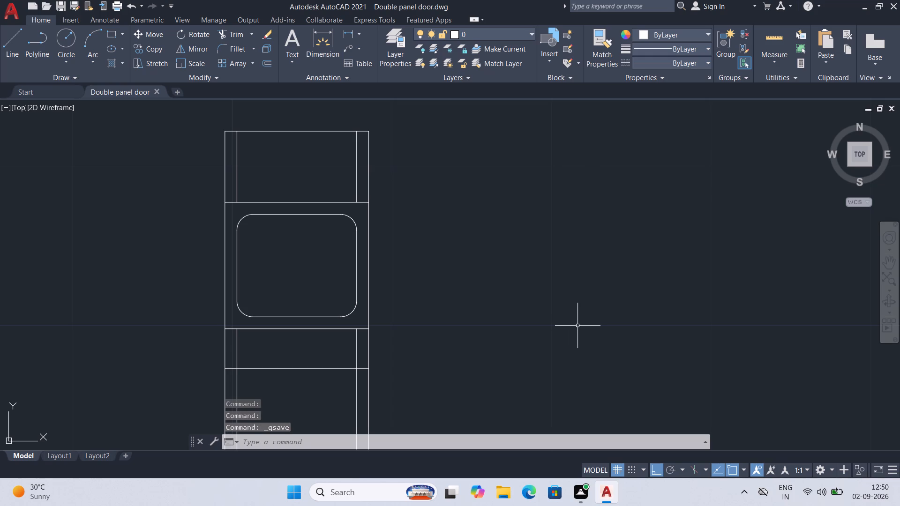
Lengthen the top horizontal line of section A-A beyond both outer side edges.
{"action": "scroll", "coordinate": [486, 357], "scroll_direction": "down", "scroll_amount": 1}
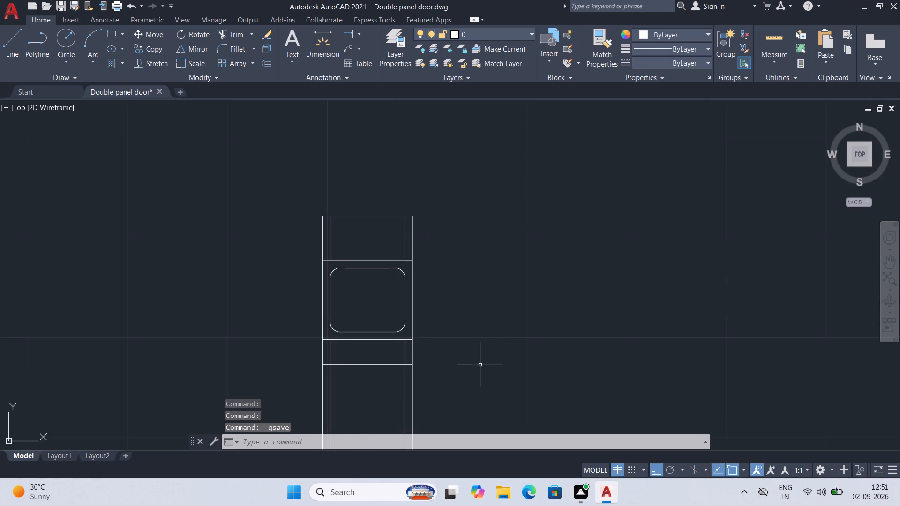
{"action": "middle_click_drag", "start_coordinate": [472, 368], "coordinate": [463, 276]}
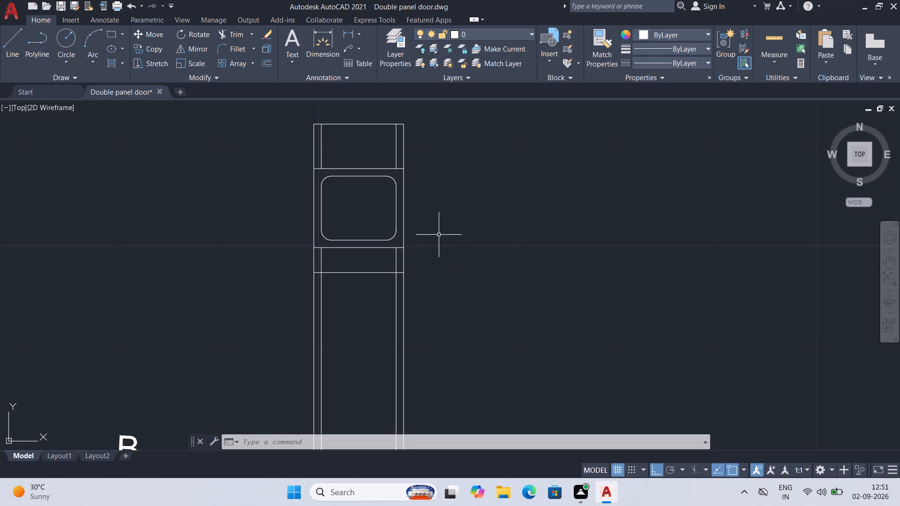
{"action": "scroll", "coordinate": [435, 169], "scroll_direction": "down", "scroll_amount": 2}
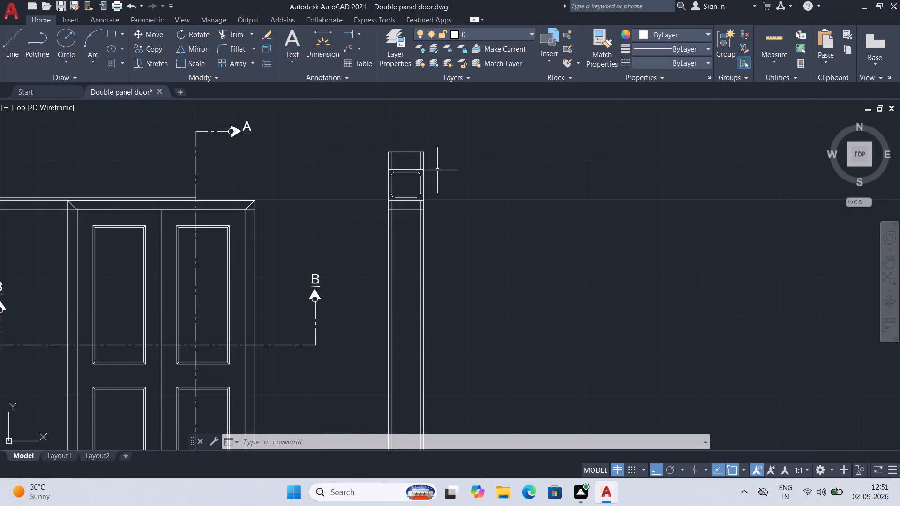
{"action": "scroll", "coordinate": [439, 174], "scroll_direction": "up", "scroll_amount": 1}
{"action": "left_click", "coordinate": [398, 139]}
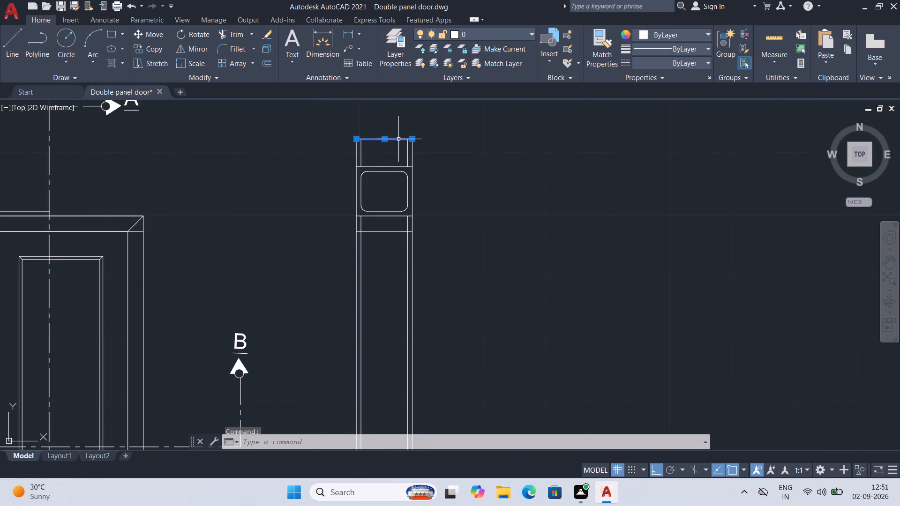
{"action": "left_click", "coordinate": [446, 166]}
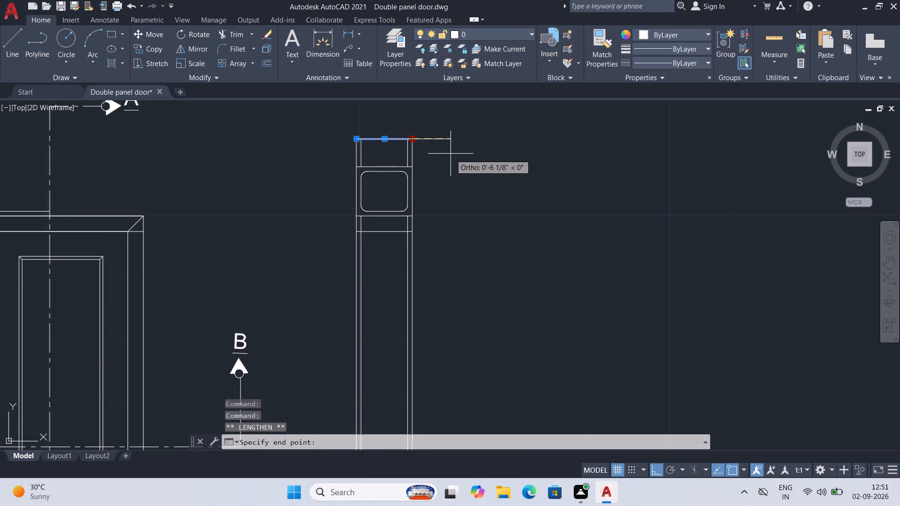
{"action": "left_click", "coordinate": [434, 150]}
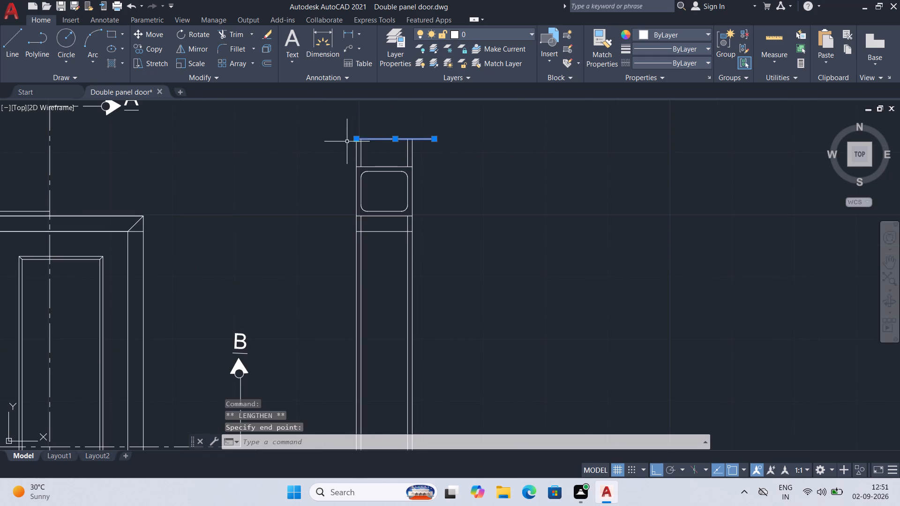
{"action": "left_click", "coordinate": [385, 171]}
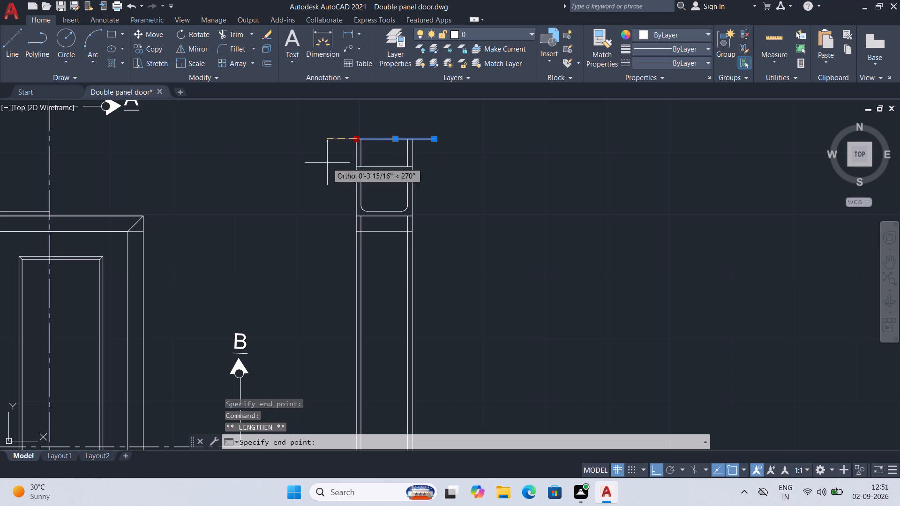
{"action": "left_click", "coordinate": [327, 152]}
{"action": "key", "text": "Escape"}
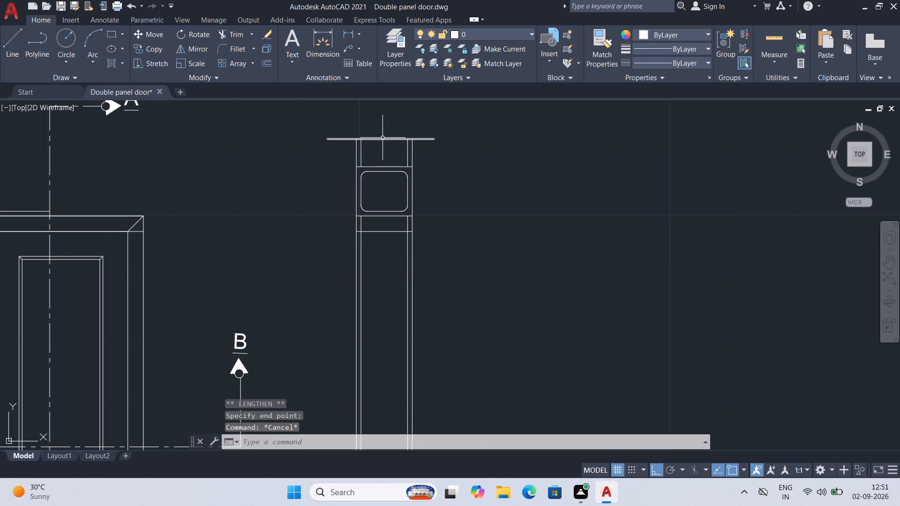
Erase the top horizontal line of section A-A.
{"action": "left_click", "coordinate": [382, 138]}
{"action": "key", "text": "Delete"}
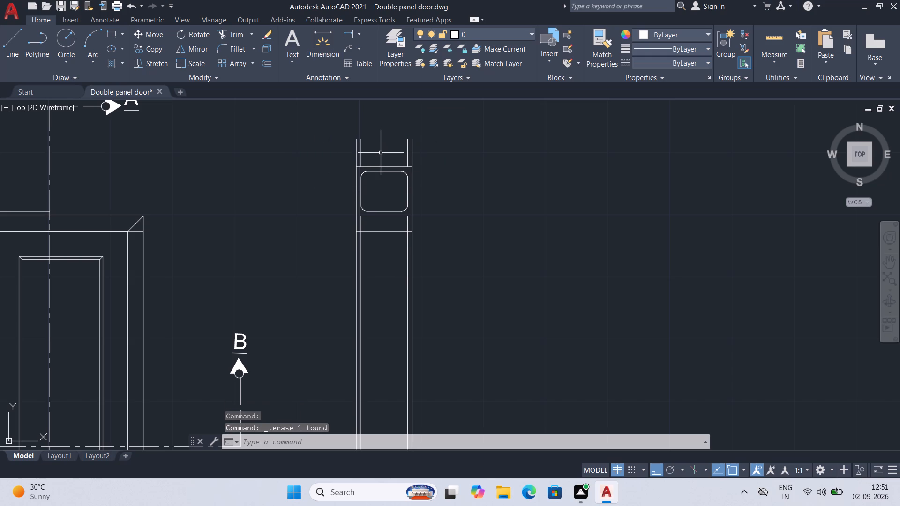
Draw a Breakline across section A-A's open top between its outer side edges, with the break symbol at the midpoint, and save the drawing.
{"action": "key", "text": "b"}
{"action": "key", "text": "r"}
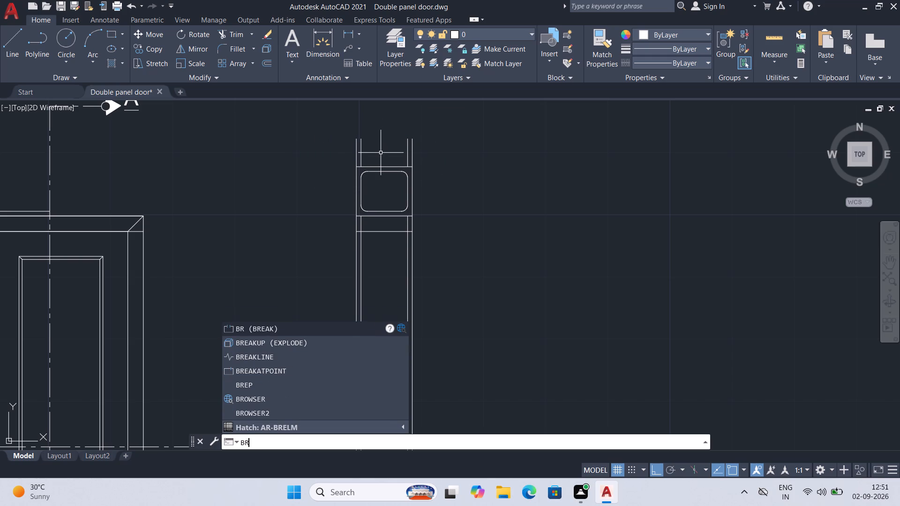
{"action": "key", "text": "Down"}
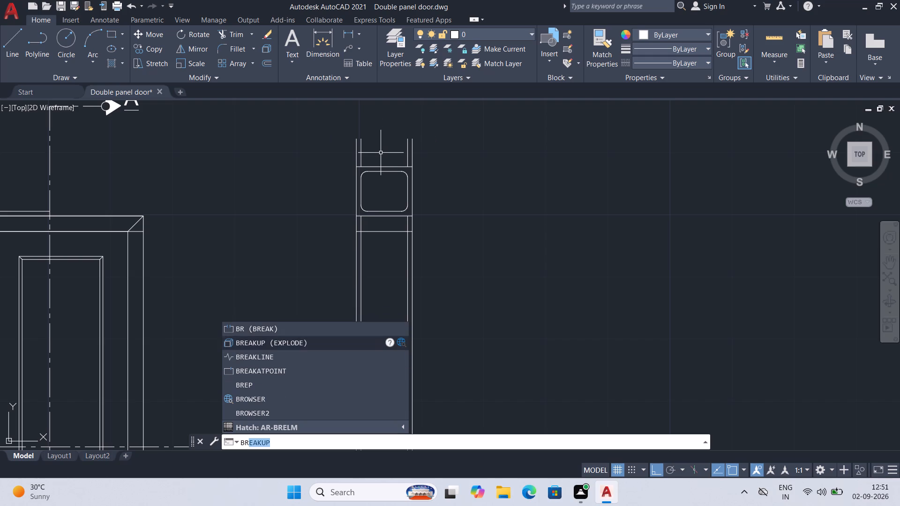
{"action": "key", "text": "Down"}
{"action": "key", "text": "Return"}
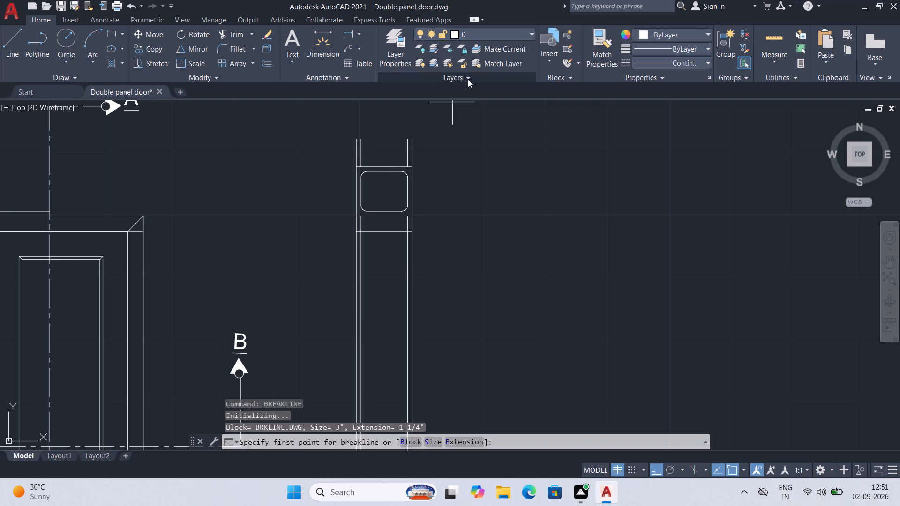
{"action": "left_click", "coordinate": [414, 137]}
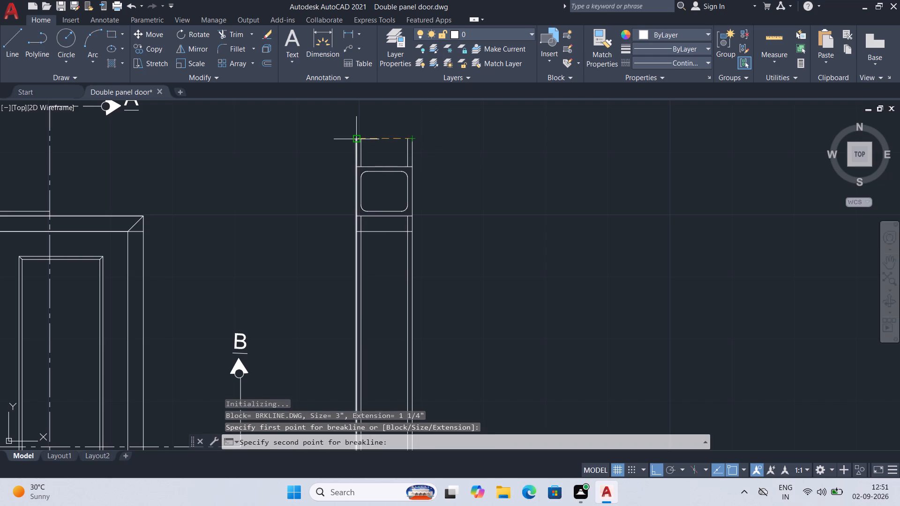
{"action": "left_click", "coordinate": [357, 140]}
{"action": "left_click", "coordinate": [385, 140]}
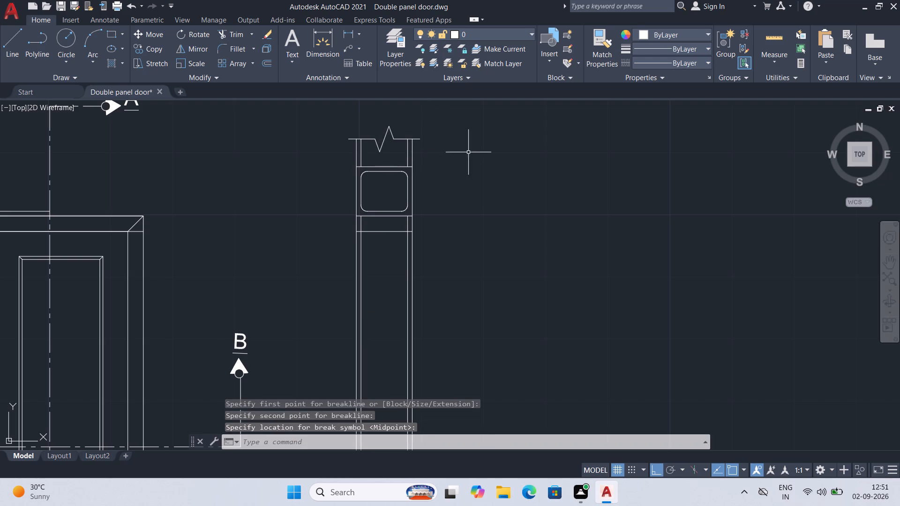
{"action": "key", "text": "ctrl+s"}
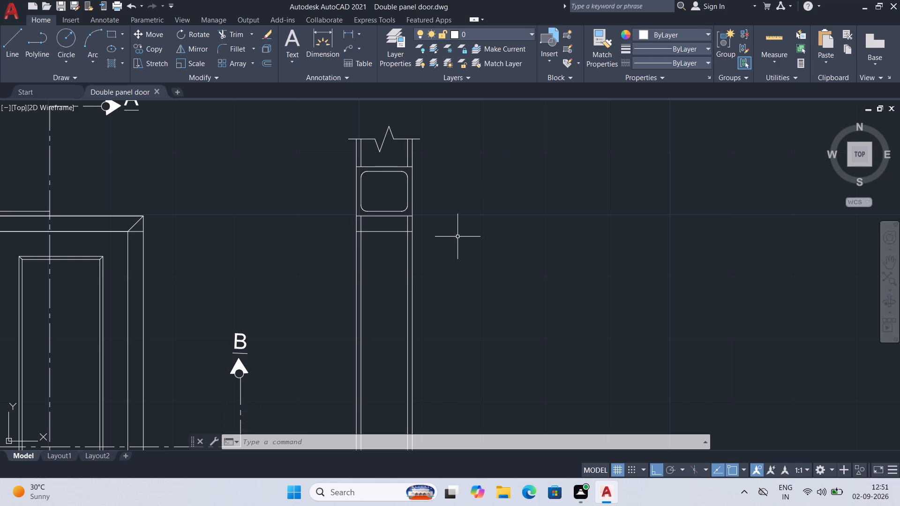
Start an ANSI32 hatch in section A-A's top area, between the inner vertical lines below the break line.
{"action": "key", "text": "h"}
{"action": "key", "text": "Return"}
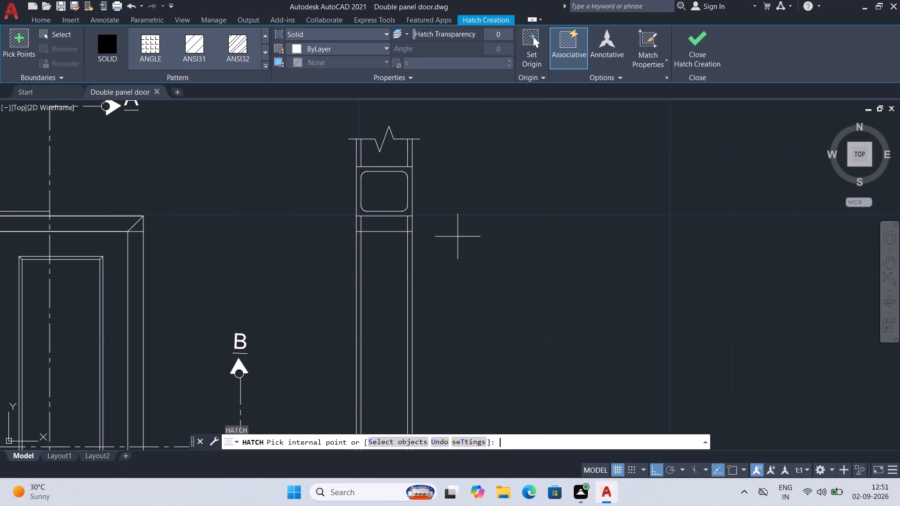
{"action": "left_click", "coordinate": [225, 43]}
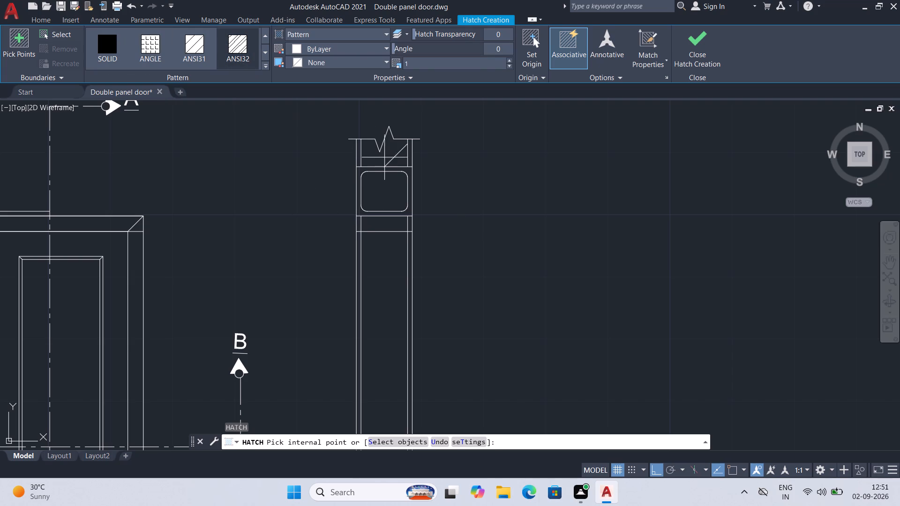
{"action": "left_click", "coordinate": [382, 153]}
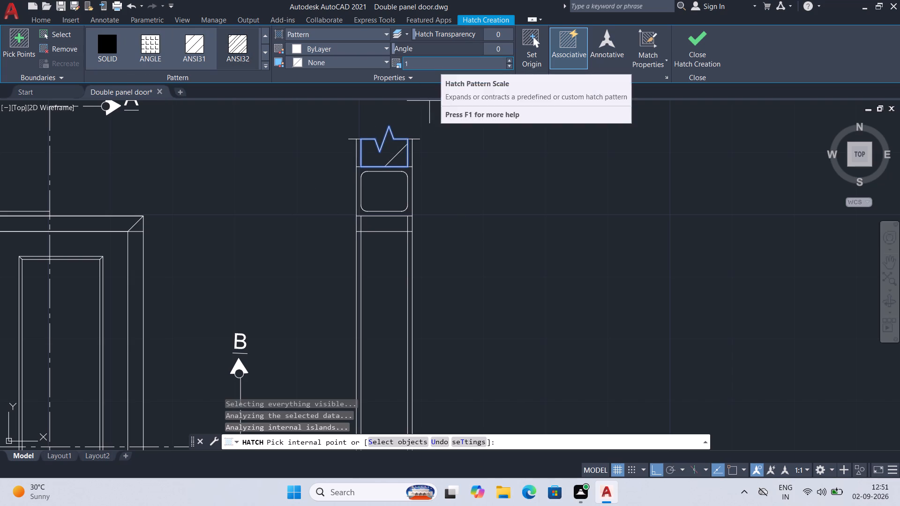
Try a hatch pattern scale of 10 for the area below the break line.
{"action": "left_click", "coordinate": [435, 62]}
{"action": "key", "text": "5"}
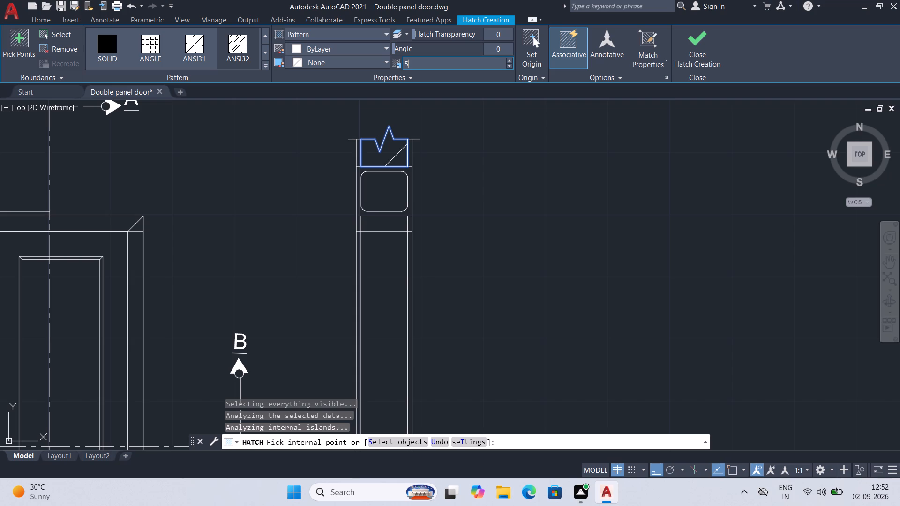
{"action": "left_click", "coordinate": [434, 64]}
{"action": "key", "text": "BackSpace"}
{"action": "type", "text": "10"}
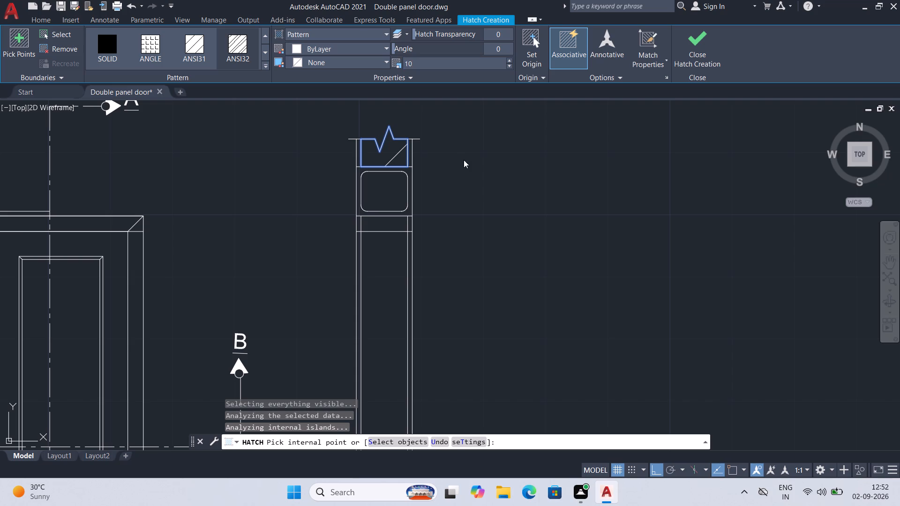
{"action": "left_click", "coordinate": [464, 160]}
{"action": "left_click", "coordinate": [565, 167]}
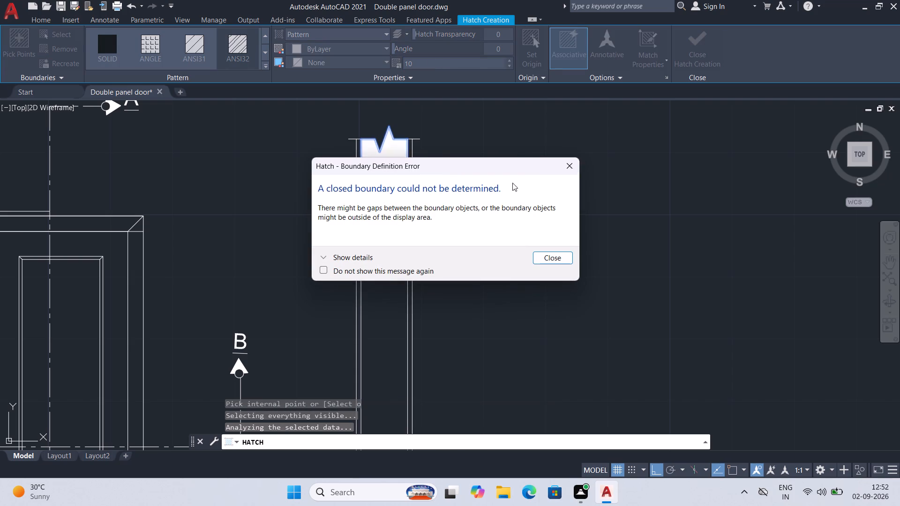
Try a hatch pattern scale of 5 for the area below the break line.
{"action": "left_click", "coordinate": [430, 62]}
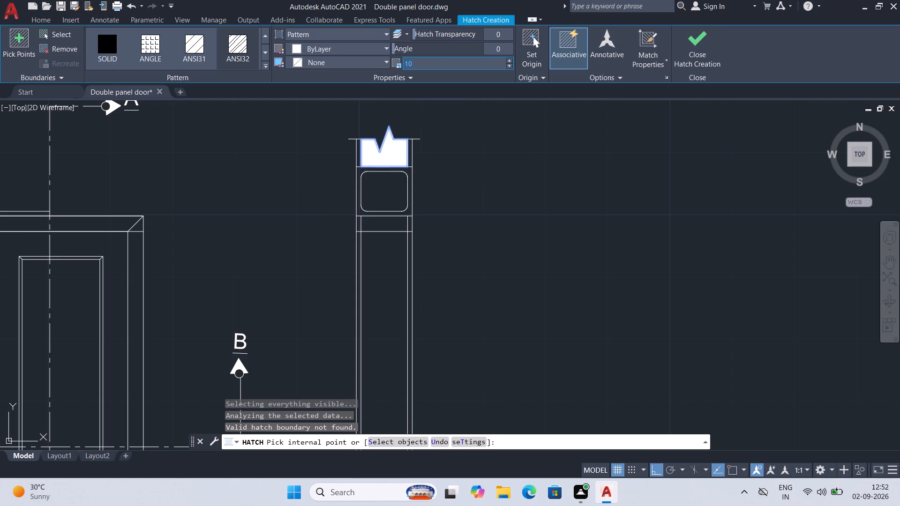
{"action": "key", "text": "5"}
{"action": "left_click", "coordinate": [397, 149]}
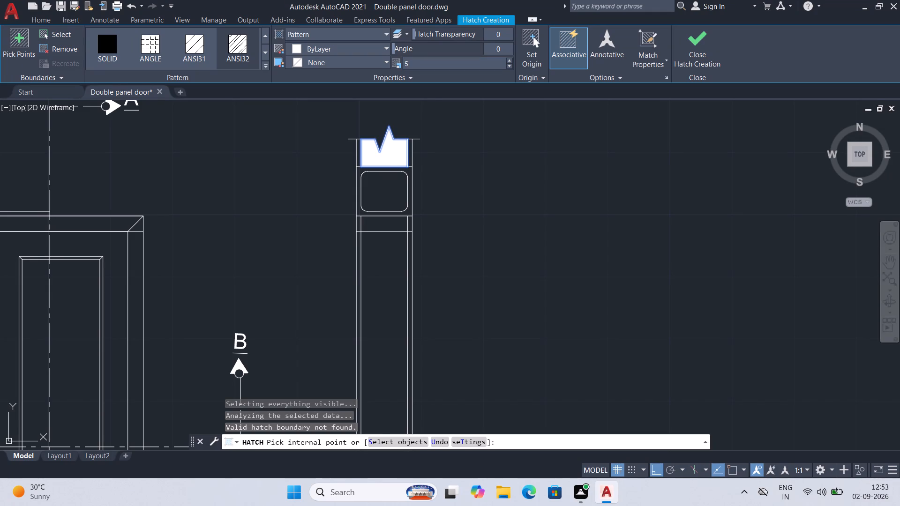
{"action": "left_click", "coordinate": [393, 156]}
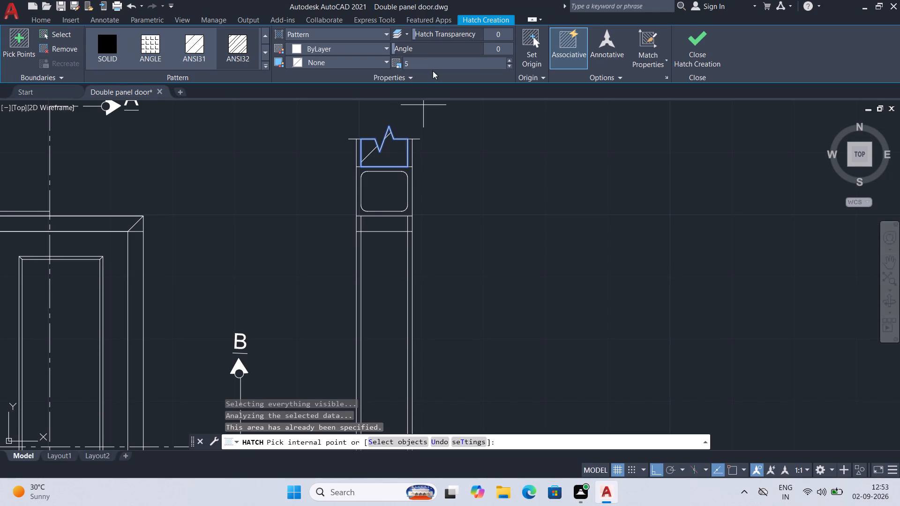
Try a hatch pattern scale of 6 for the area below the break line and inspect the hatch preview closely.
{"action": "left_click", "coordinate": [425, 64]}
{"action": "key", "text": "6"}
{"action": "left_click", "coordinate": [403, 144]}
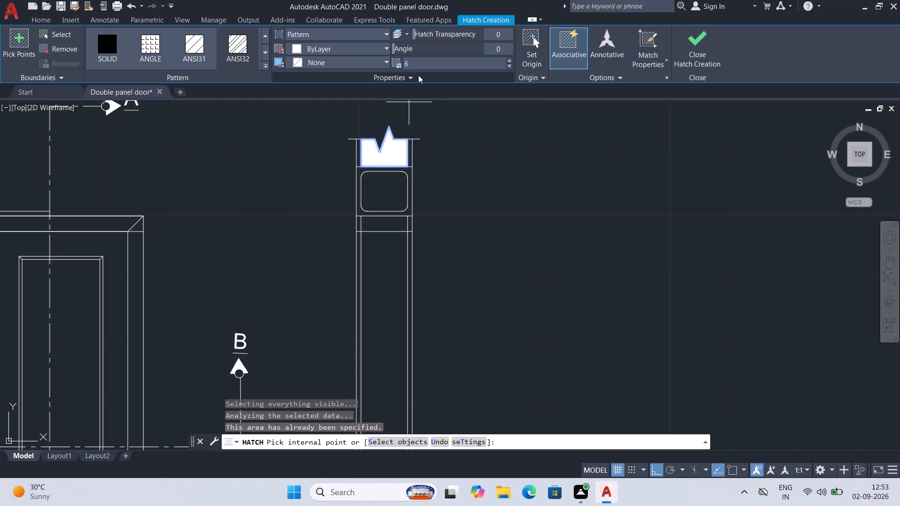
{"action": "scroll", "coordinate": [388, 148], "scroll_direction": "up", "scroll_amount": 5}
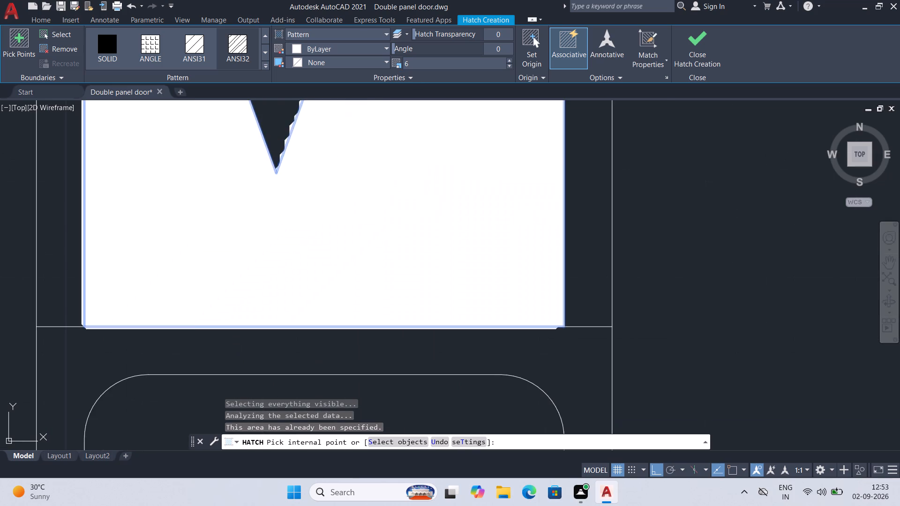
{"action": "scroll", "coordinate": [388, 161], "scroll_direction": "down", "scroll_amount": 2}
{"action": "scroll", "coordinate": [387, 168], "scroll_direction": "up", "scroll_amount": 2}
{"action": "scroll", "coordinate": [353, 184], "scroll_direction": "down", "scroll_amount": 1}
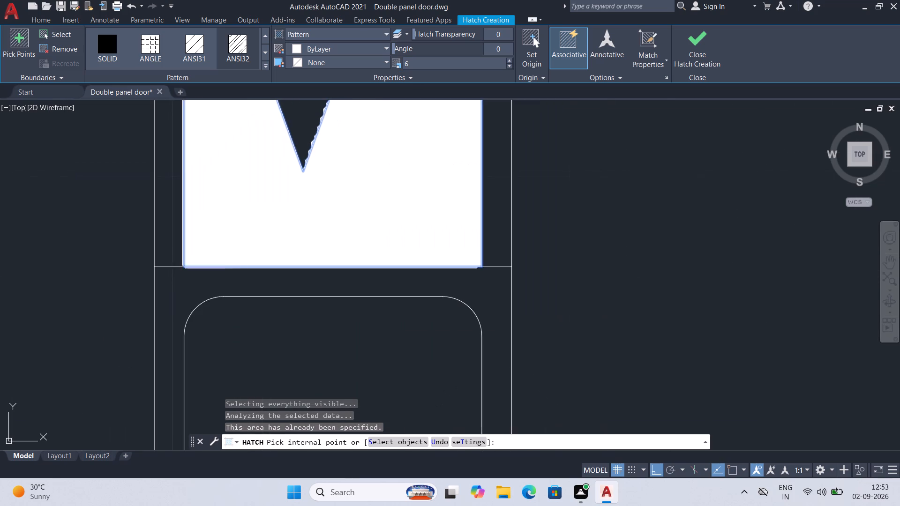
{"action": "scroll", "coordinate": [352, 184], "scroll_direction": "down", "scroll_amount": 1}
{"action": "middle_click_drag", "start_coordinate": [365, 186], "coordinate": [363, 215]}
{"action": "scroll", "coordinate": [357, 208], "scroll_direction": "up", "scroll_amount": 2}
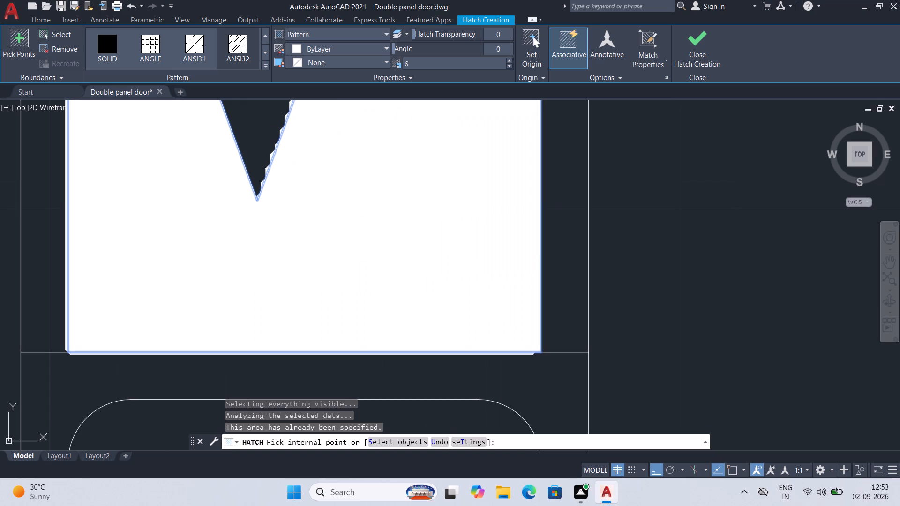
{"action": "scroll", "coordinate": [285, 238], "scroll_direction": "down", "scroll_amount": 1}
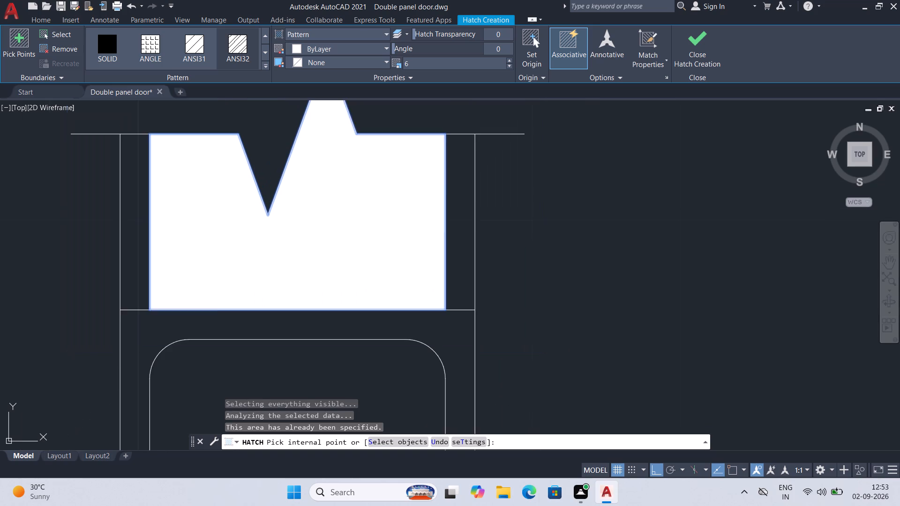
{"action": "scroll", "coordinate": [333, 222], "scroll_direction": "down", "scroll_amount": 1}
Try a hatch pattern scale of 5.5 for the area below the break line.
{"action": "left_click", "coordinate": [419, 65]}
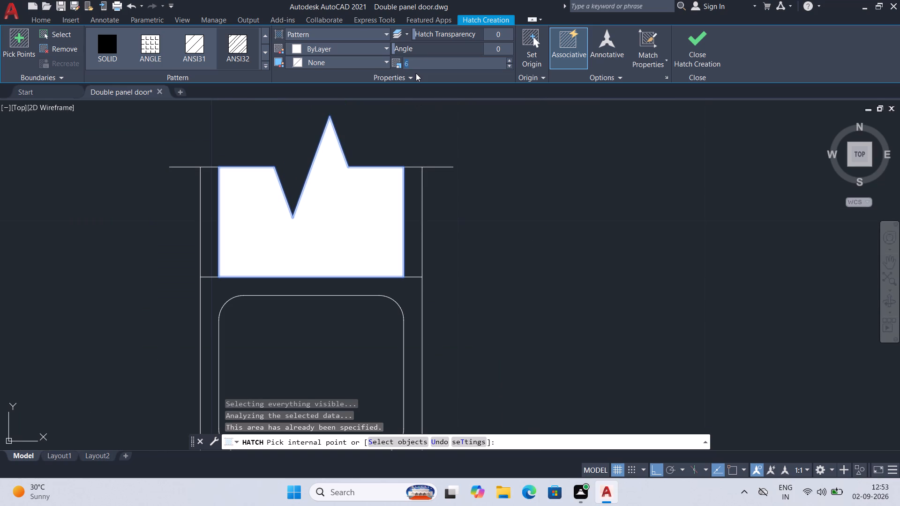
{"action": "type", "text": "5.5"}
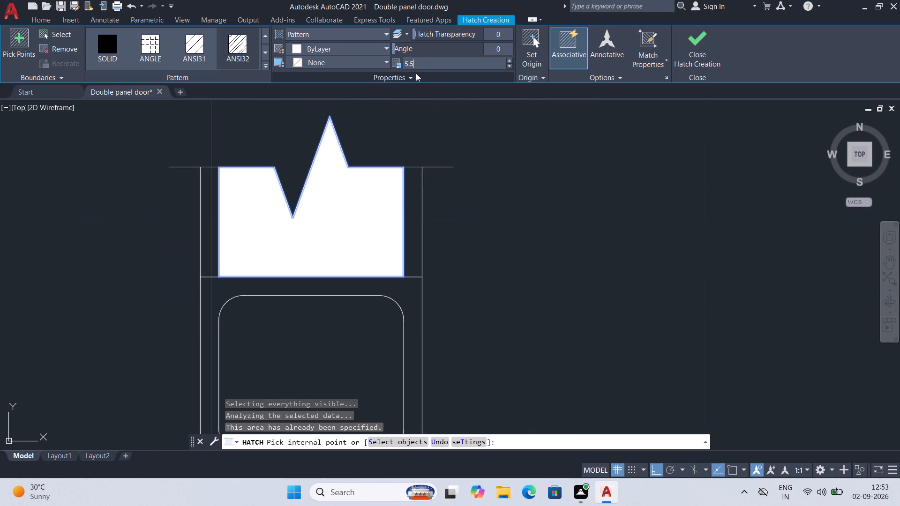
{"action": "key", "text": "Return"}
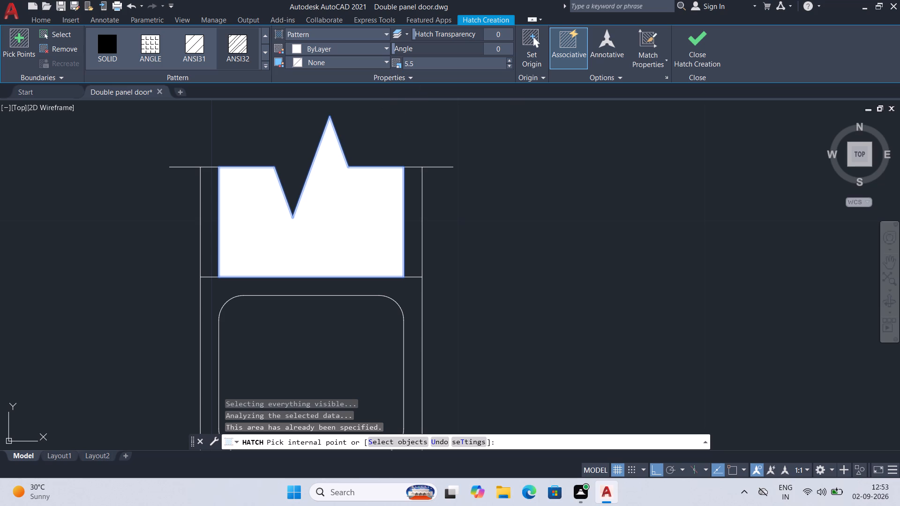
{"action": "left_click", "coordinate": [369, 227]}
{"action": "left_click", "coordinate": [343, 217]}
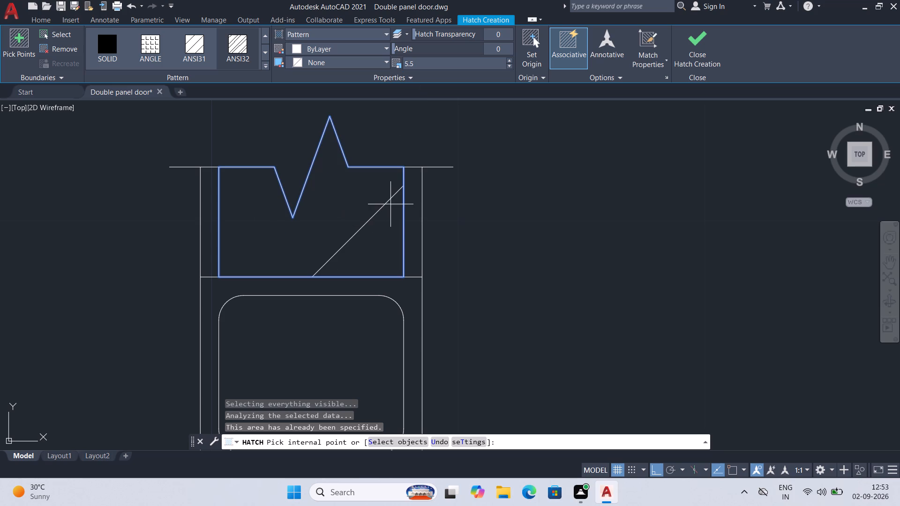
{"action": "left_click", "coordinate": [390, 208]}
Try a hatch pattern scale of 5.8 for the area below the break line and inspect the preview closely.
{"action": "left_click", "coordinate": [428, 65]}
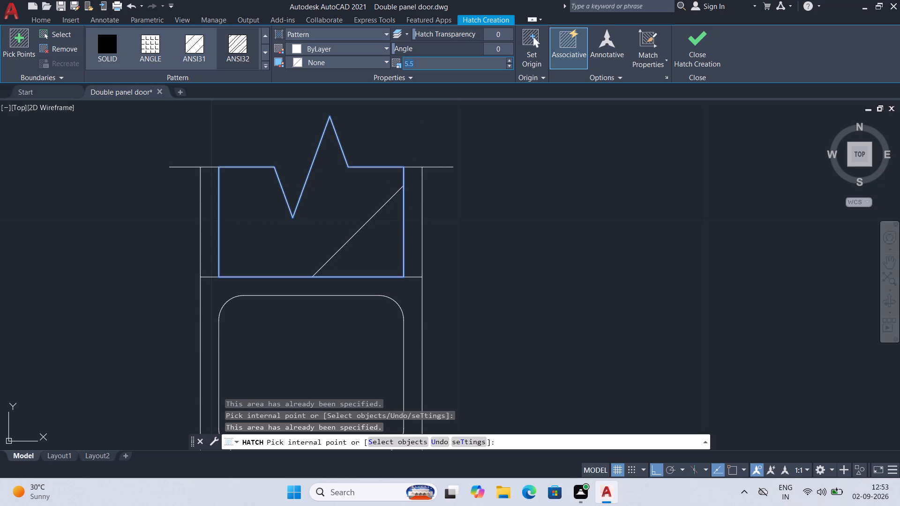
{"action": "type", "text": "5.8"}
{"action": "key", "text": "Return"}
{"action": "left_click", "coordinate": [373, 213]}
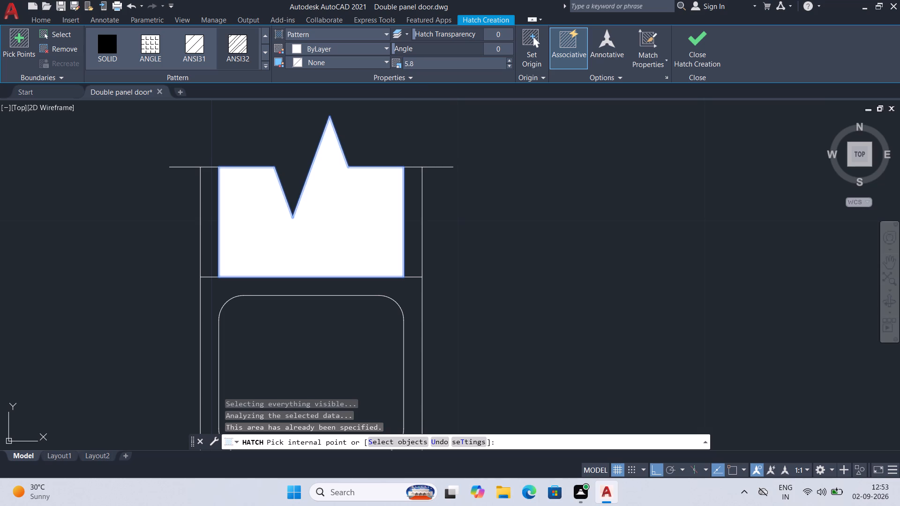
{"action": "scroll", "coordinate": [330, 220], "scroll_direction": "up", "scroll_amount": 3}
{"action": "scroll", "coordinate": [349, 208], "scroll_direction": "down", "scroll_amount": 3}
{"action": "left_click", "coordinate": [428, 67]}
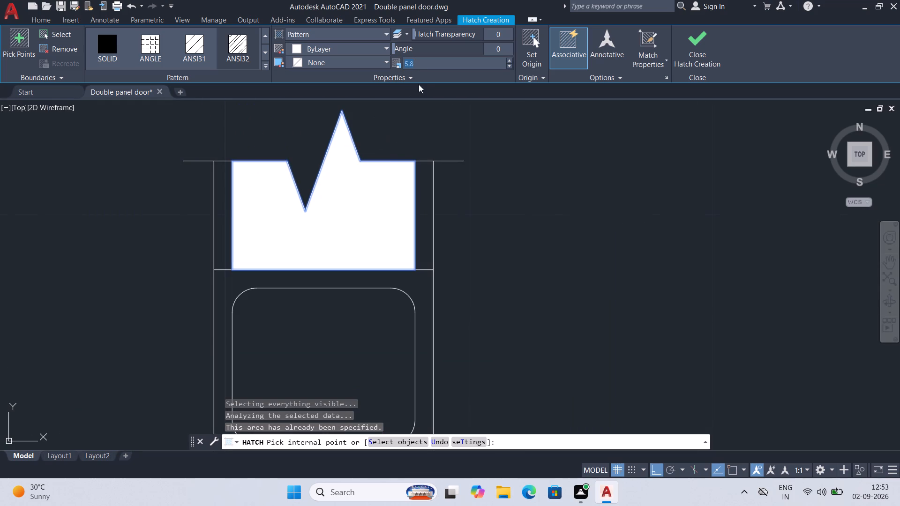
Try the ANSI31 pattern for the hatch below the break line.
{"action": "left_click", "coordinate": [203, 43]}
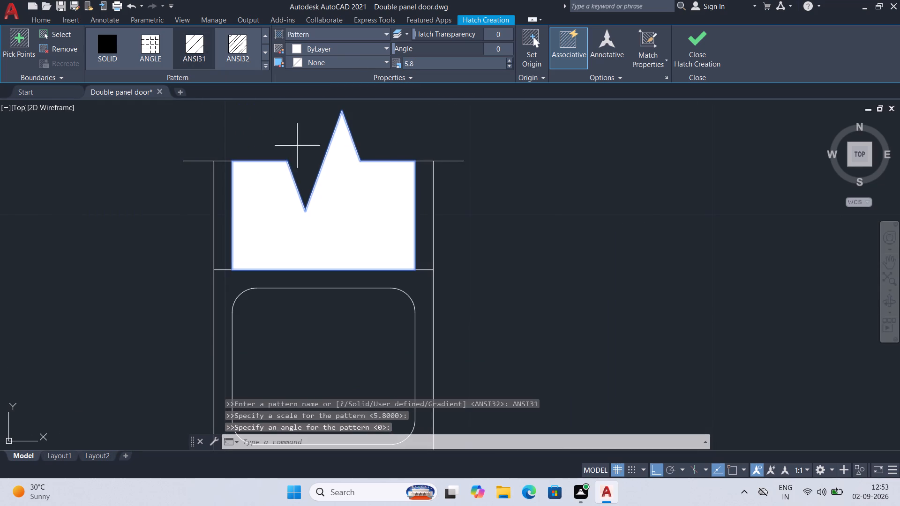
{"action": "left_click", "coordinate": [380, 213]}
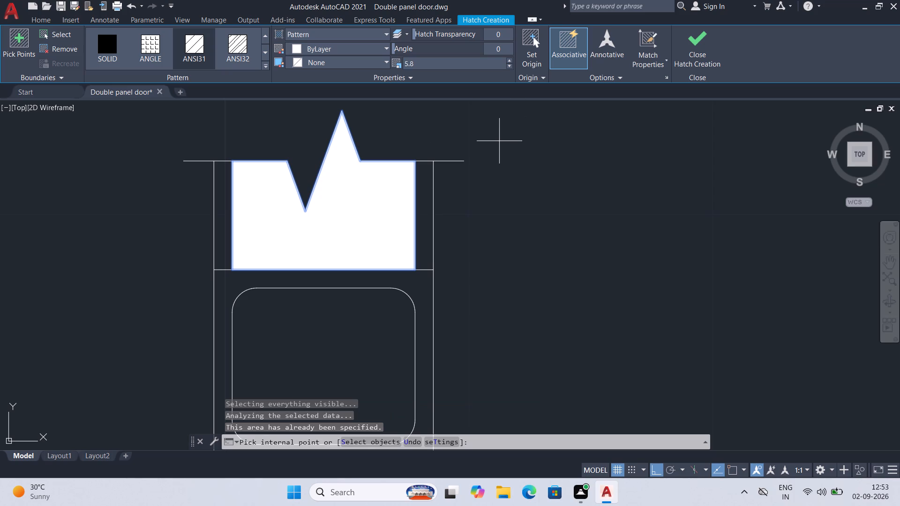
End the hatch command and delete the overly dense hatch from section A-A's top area.
{"action": "key", "text": "Escape"}
{"action": "left_click", "coordinate": [397, 203]}
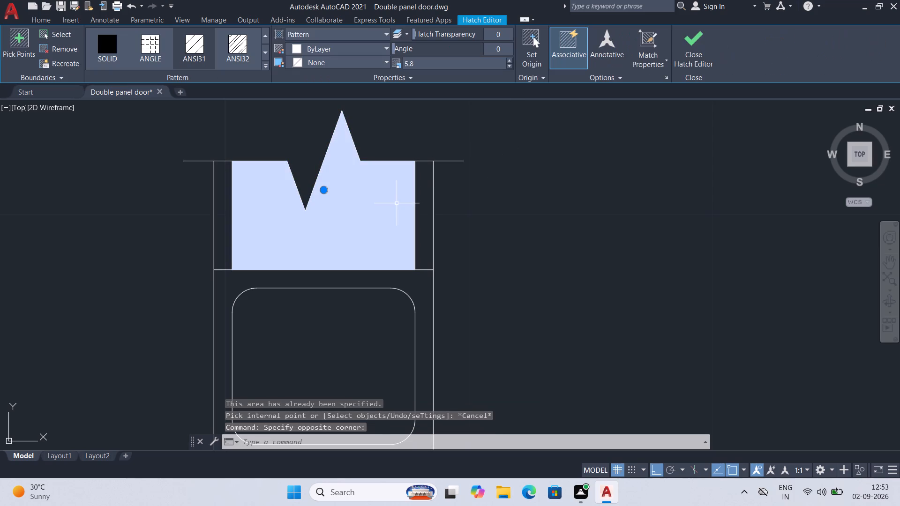
{"action": "key", "text": "Delete"}
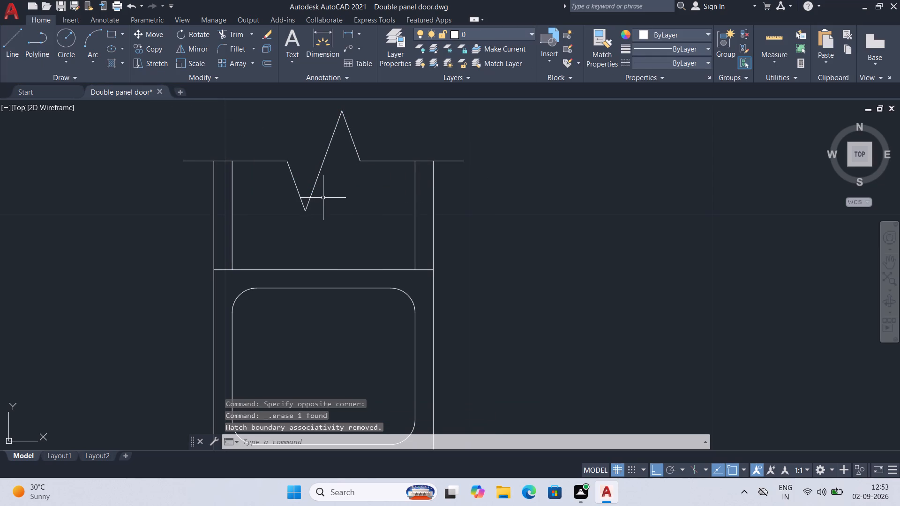
Start a new ANSI31 hatch in section A-A's top area, between the inner vertical lines below the break line.
{"action": "key", "text": "h"}
{"action": "key", "text": "Return"}
{"action": "left_click", "coordinate": [198, 47]}
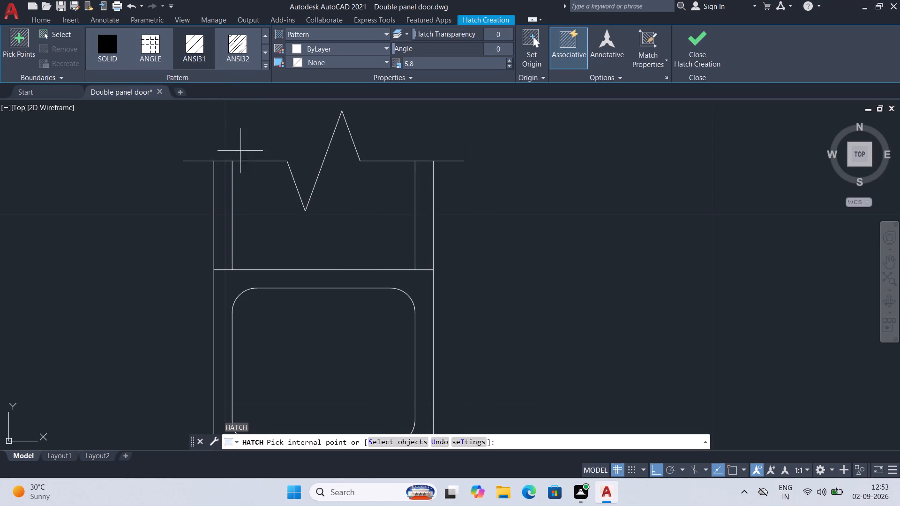
{"action": "left_click", "coordinate": [318, 237]}
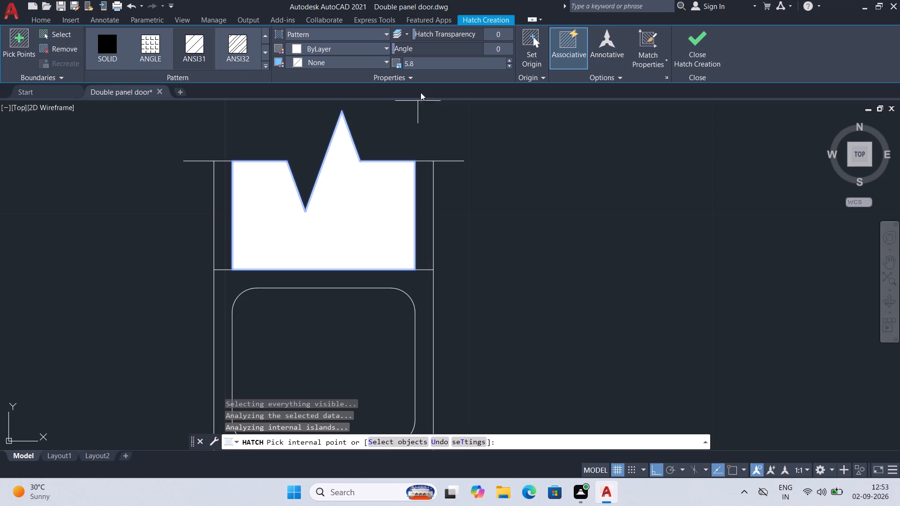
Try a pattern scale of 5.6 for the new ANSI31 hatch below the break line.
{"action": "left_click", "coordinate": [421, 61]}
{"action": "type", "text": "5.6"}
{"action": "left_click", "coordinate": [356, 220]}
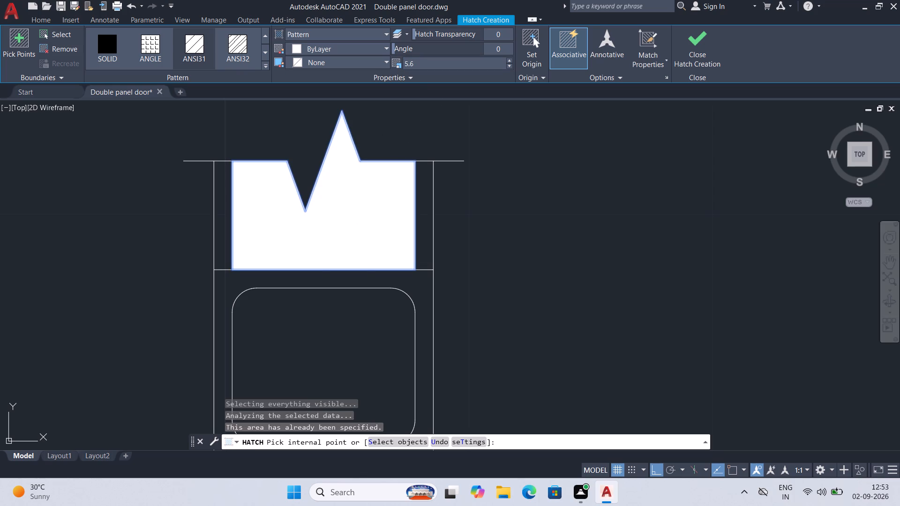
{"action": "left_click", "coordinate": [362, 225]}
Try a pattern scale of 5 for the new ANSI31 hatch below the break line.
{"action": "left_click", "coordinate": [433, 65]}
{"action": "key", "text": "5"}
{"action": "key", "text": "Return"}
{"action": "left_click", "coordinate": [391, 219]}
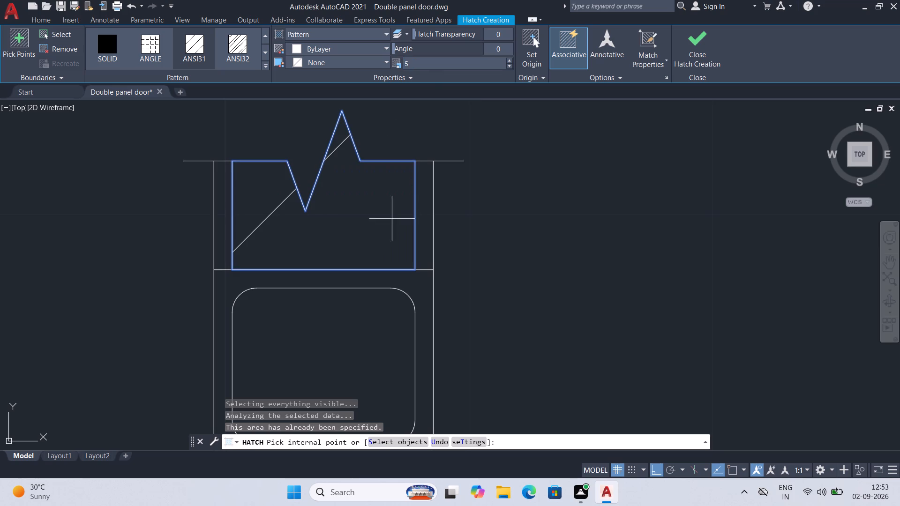
Set the pattern scale of the ANSI31 hatch below the break line to 0.1.
{"action": "left_click", "coordinate": [429, 66]}
{"action": "key", "text": "period"}
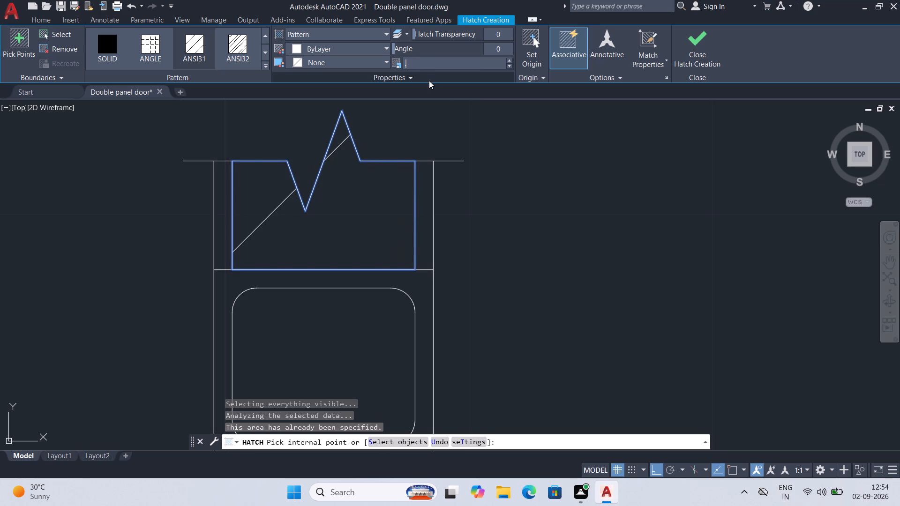
{"action": "key", "text": "1"}
{"action": "key", "text": "Return"}
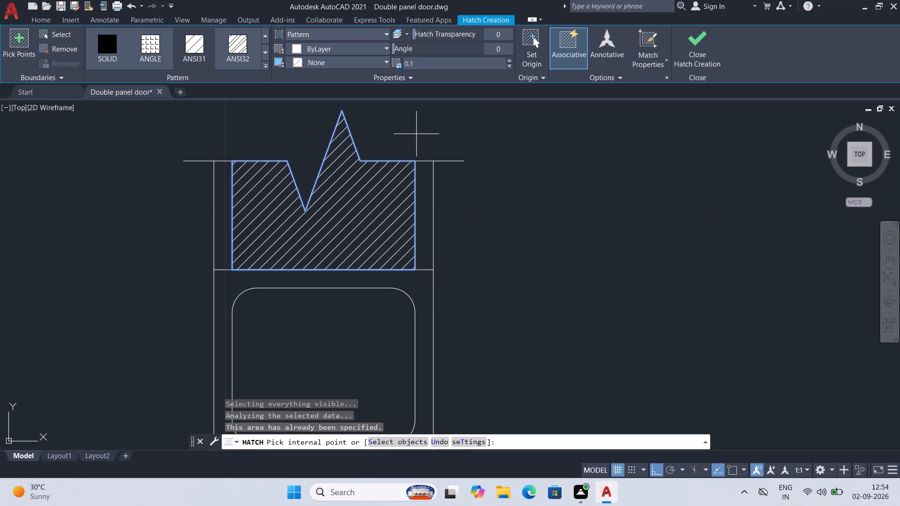
Finish the hatch and save the door drawing.
{"action": "key", "text": "ctrl+s"}
{"action": "key", "text": "ctrl+s"}
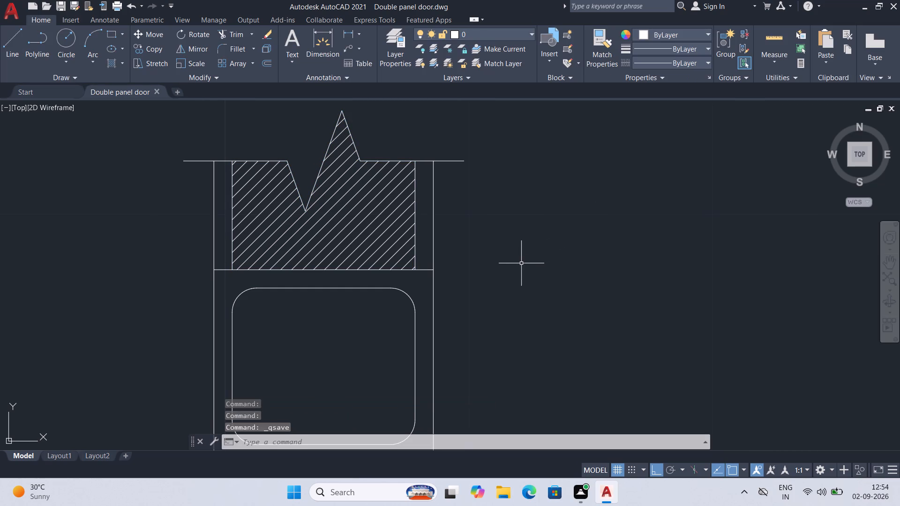
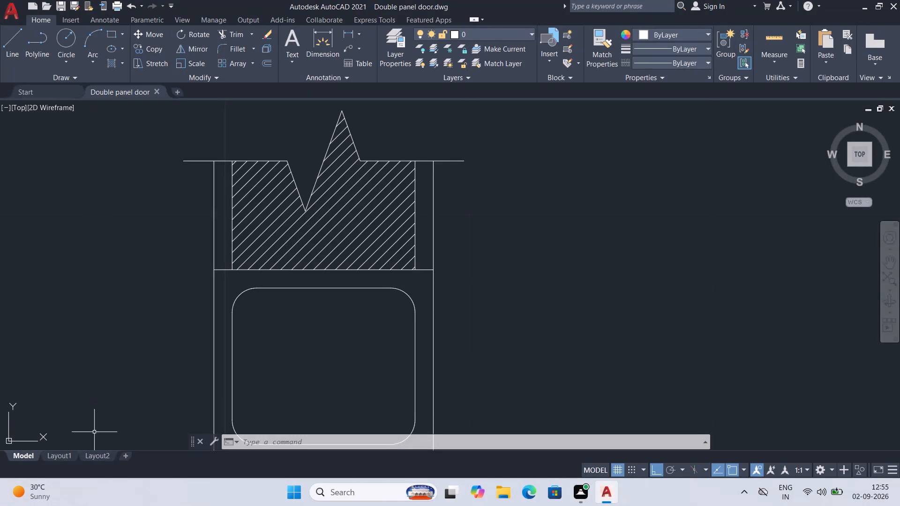
Save the double panel door drawing again.
{"action": "key", "text": "ctrl+s"}
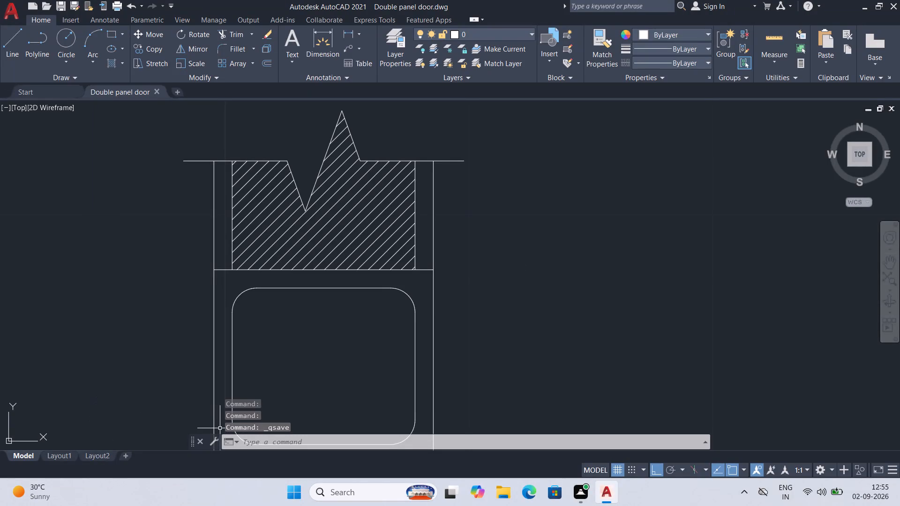
Start the construction line command (XLINE) for the door drawing.
{"action": "type", "text": "XL"}
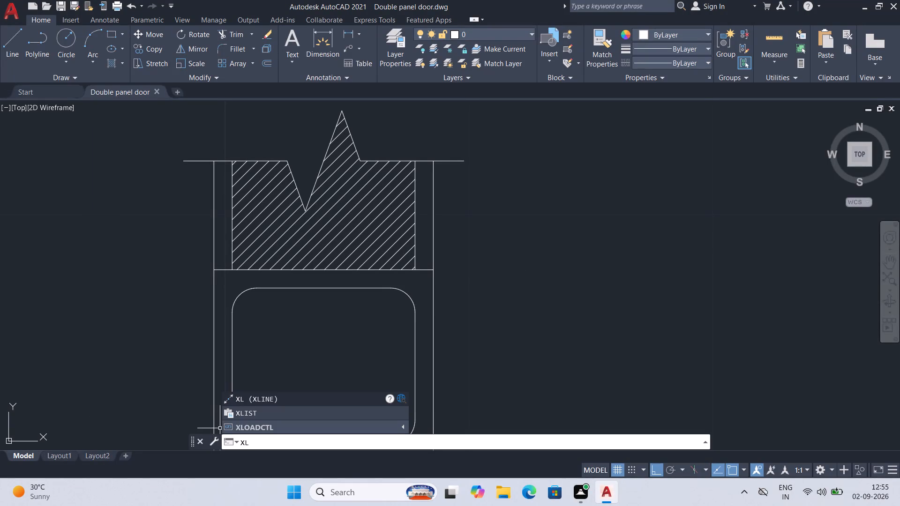
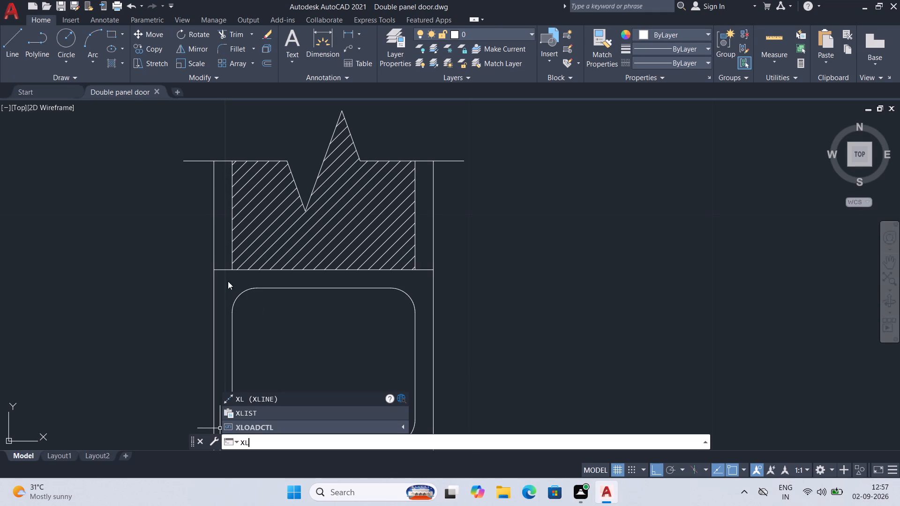
Add construction lines (XLINE) to the vertical door section, in the area below the rounded-corner frame member.
{"action": "scroll", "coordinate": [358, 322], "scroll_direction": "down", "scroll_amount": 3}
{"action": "middle_click_drag", "start_coordinate": [365, 335], "coordinate": [357, 252]}
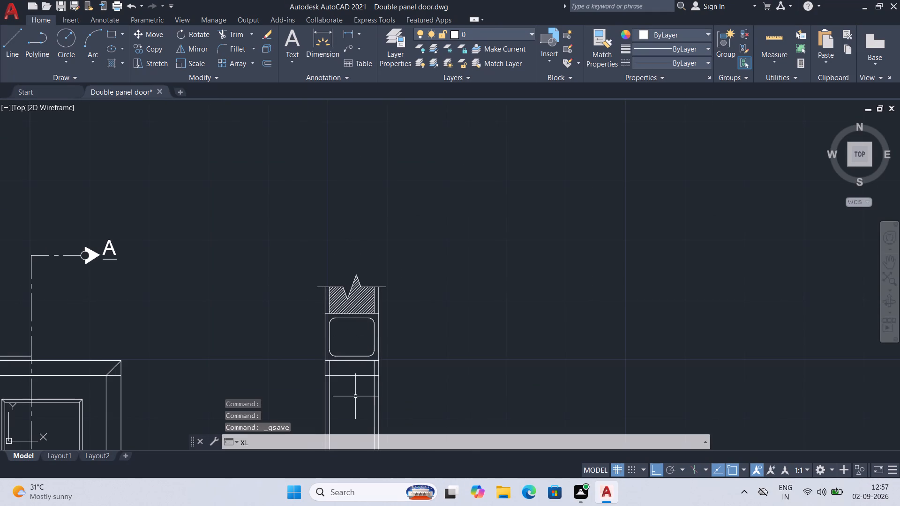
{"action": "middle_click_drag", "start_coordinate": [355, 398], "coordinate": [346, 305]}
{"action": "scroll", "coordinate": [346, 305], "scroll_direction": "up", "scroll_amount": 2}
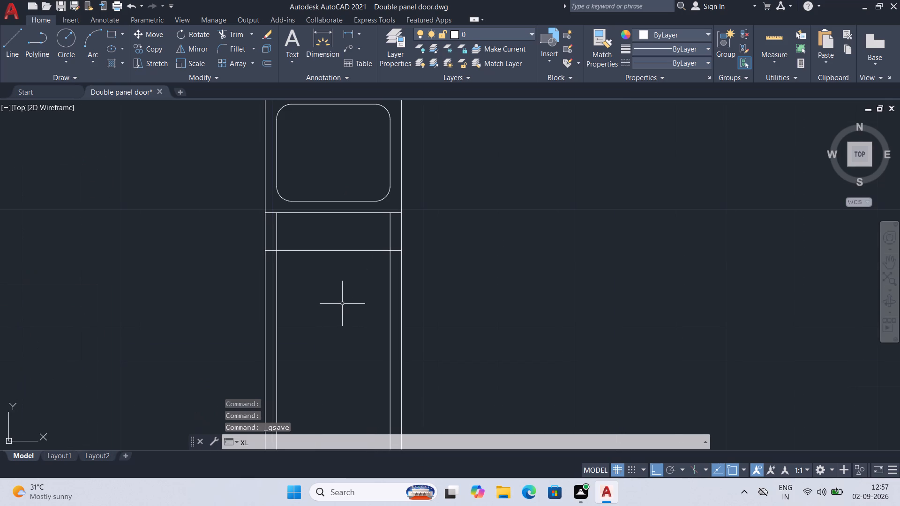
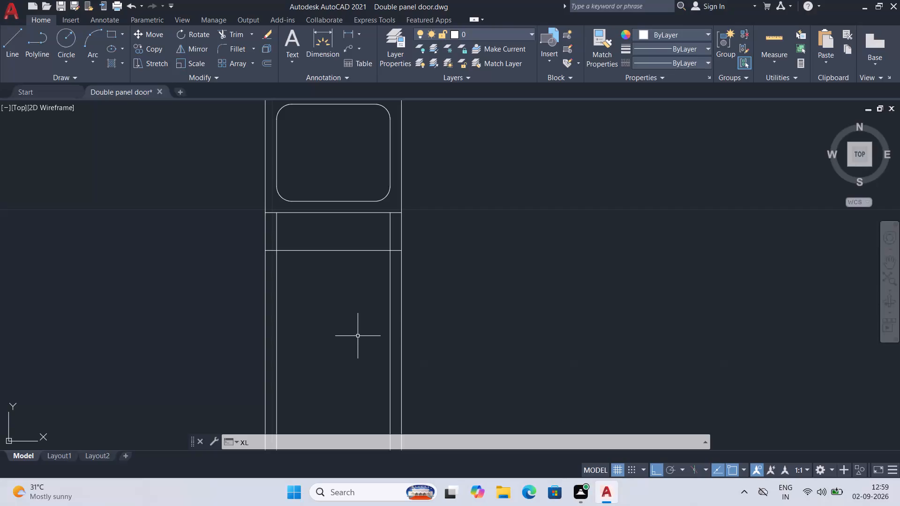
Check the active object snap modes in the drafting settings (OSNAP) and accept them as they are.
{"action": "type", "text": "OSNA"}
{"action": "key", "text": "BackSpace"}
{"action": "key", "text": "BackSpace"}
{"action": "key", "text": "BackSpace"}
{"action": "key", "text": "BackSpace"}
{"action": "key", "text": "BackSpace"}
{"action": "key", "text": "BackSpace"}
{"action": "key", "text": "BackSpace"}
{"action": "key", "text": "BackSpace"}
{"action": "key", "text": "BackSpace"}
{"action": "key", "text": "BackSpace"}
{"action": "key", "text": "BackSpace"}
{"action": "key", "text": "BackSpace"}
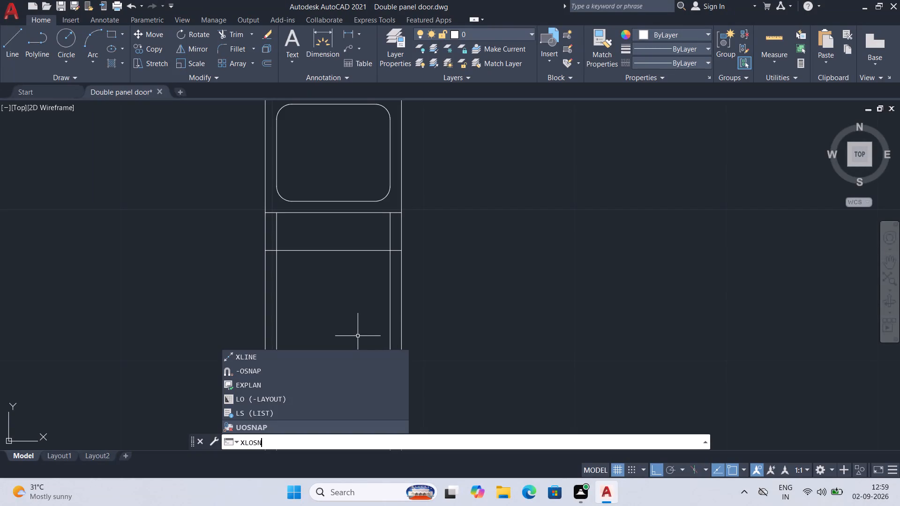
{"action": "type", "text": "OSNAP"}
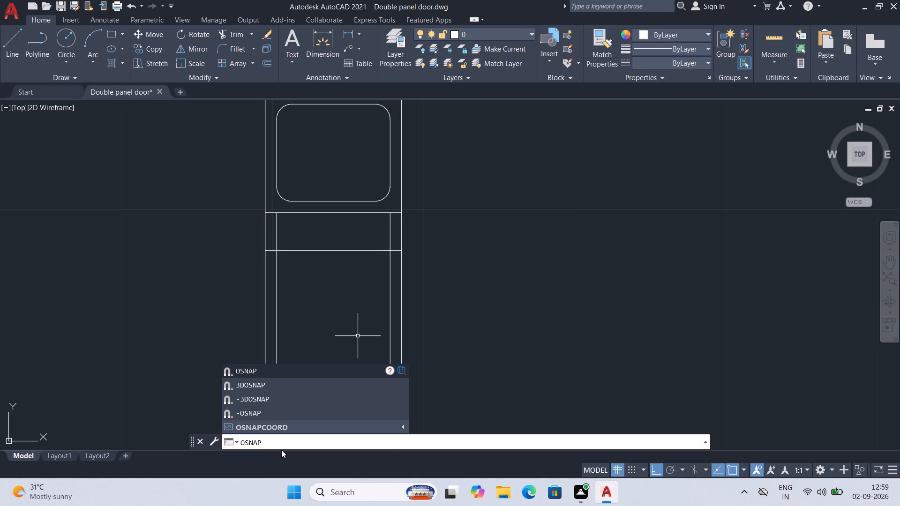
{"action": "key", "text": "Return"}
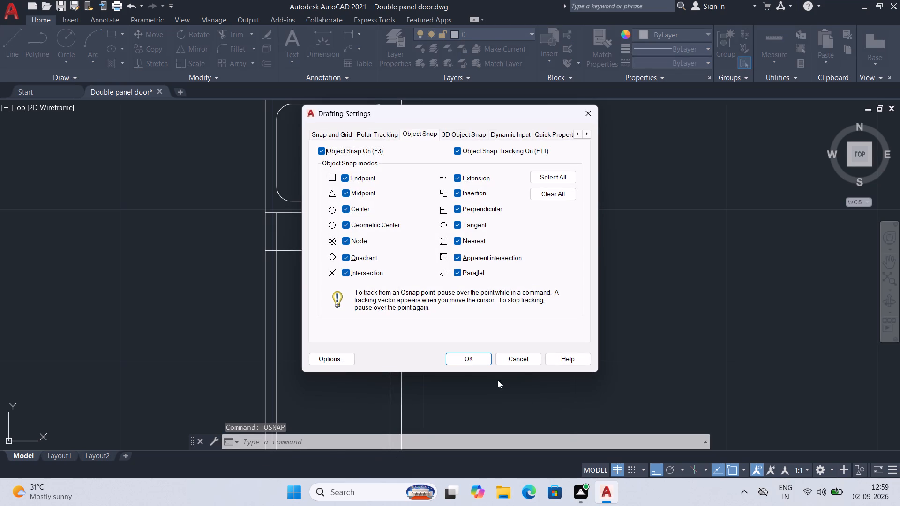
{"action": "left_click", "coordinate": [477, 357]}
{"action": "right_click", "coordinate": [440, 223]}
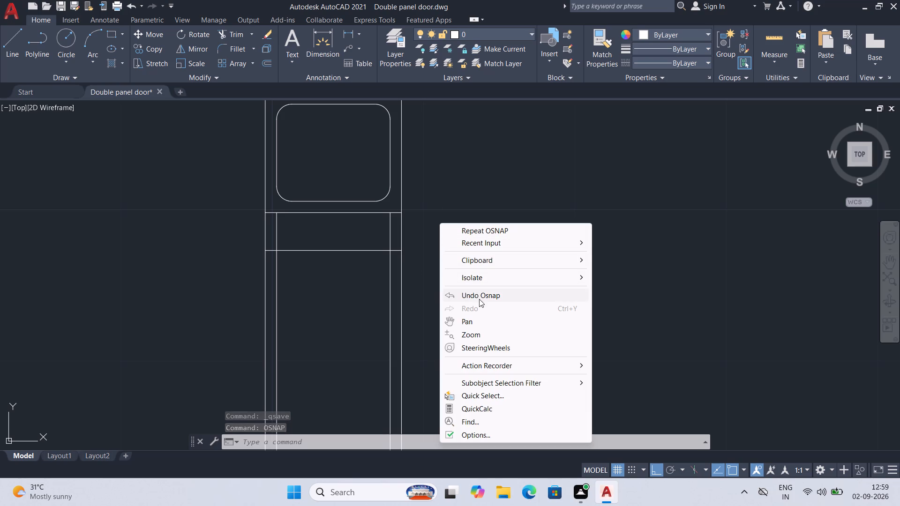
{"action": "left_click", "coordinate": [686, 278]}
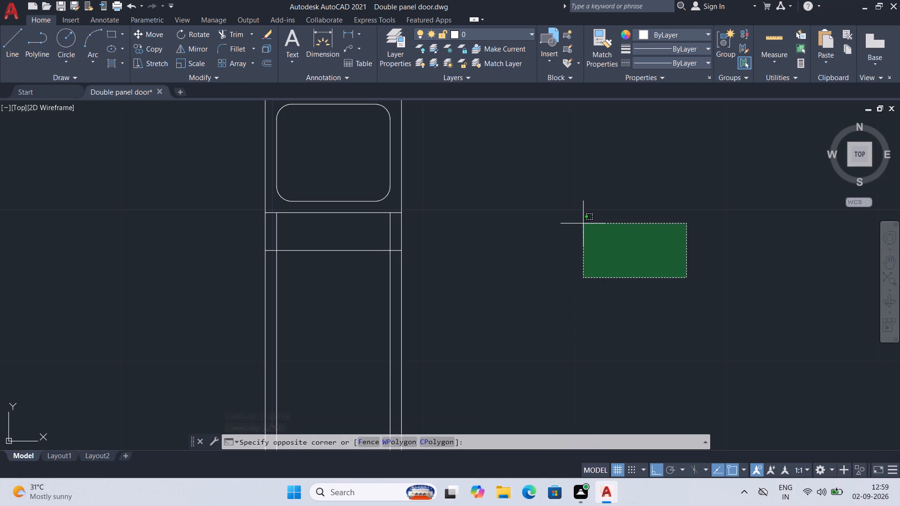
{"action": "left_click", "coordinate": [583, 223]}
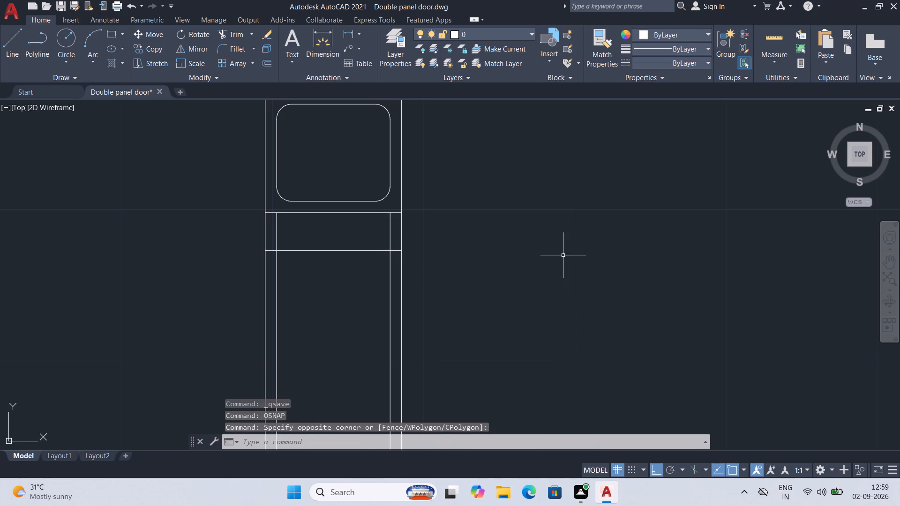
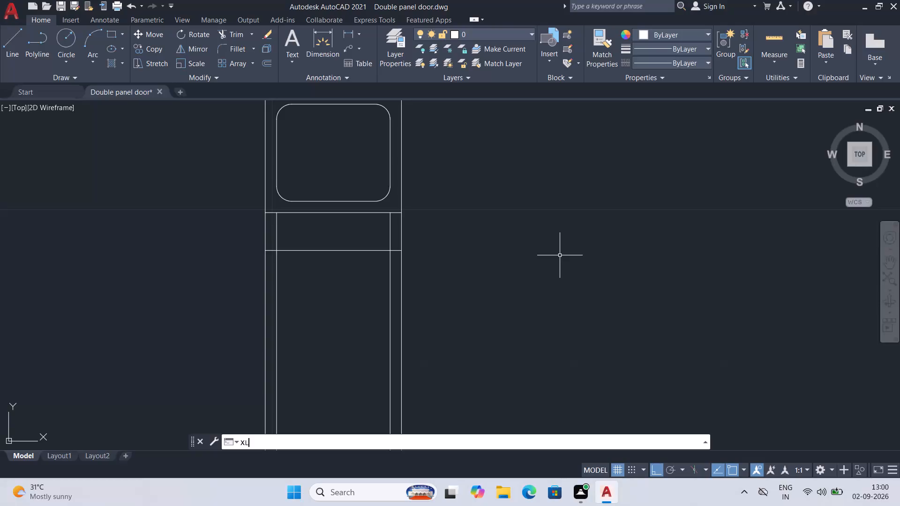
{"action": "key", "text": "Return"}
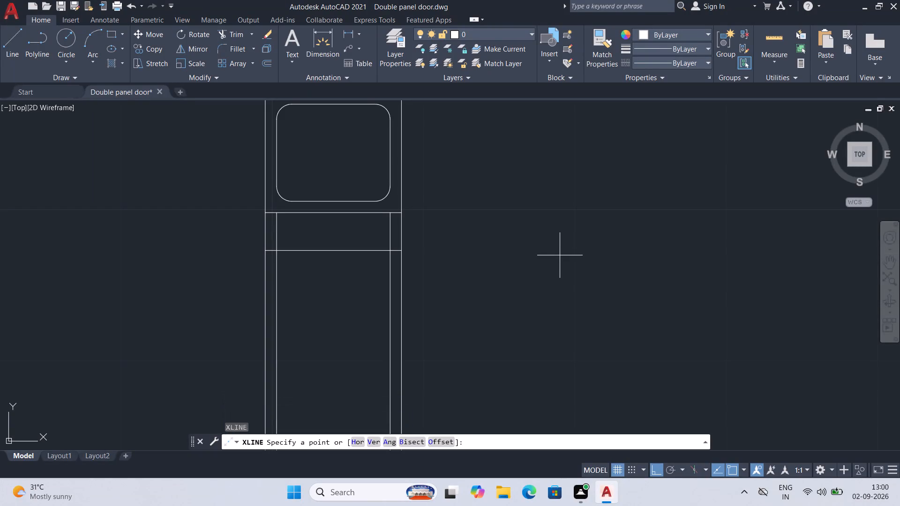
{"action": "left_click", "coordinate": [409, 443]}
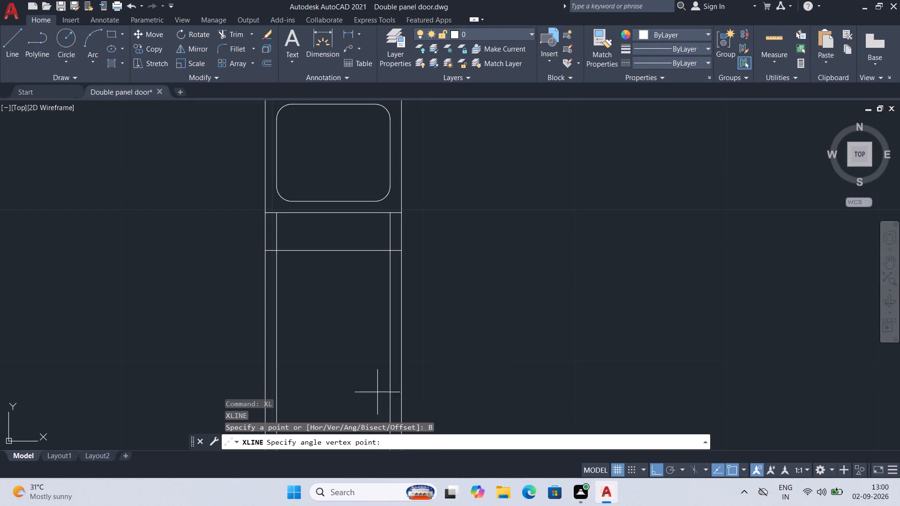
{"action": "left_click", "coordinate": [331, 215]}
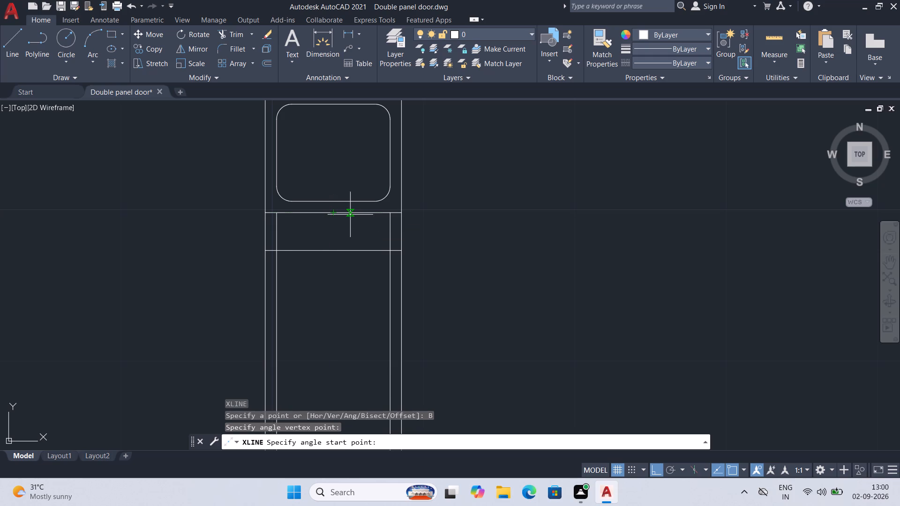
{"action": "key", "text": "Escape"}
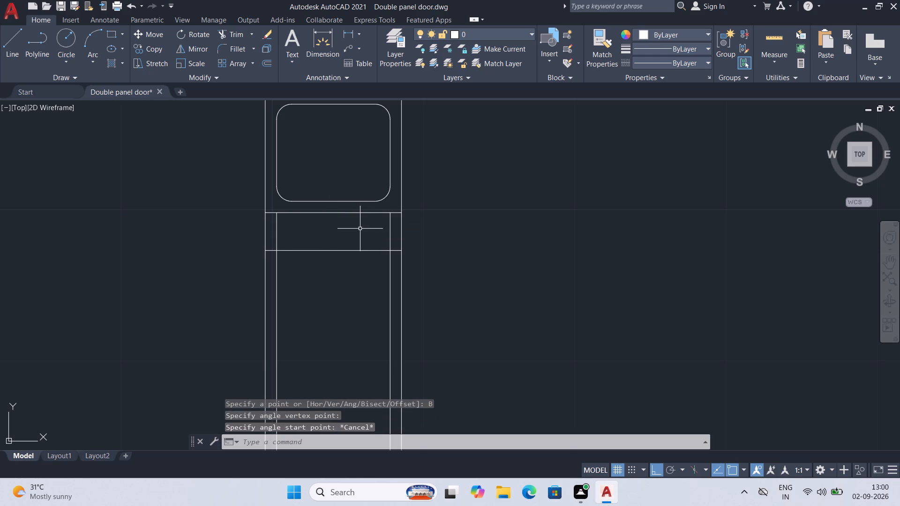
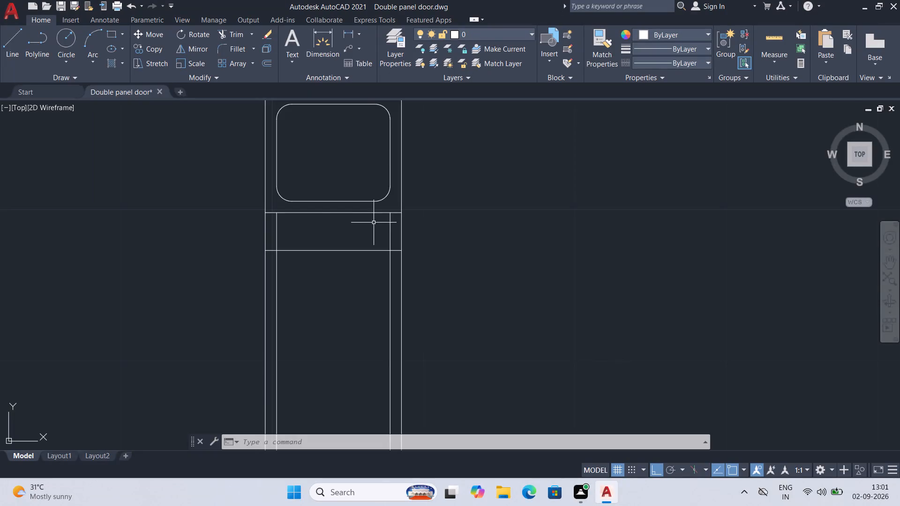
Draw a vertical construction line through the midpoint of the horizontal line below the rounded frame member in the vertical section.
{"action": "scroll", "coordinate": [387, 229], "scroll_direction": "down", "scroll_amount": 4}
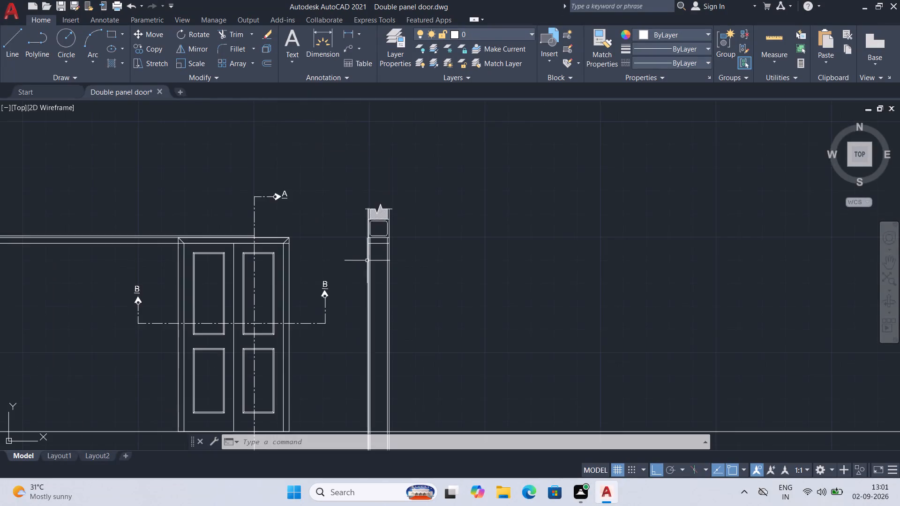
{"action": "scroll", "coordinate": [377, 231], "scroll_direction": "up", "scroll_amount": 4}
{"action": "middle_click_drag", "start_coordinate": [397, 226], "coordinate": [415, 322]}
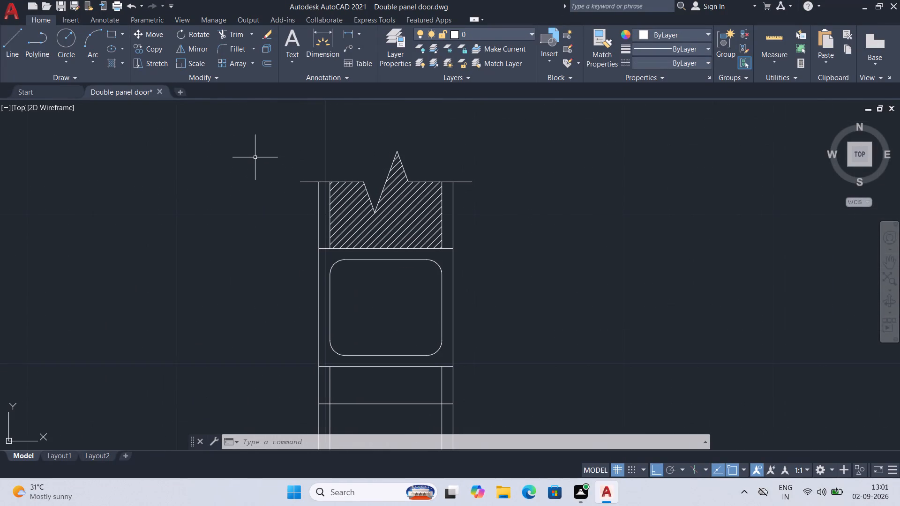
{"action": "key", "text": "x"}
{"action": "key", "text": "l"}
{"action": "key", "text": "space"}
{"action": "type", "text": "V"}
{"action": "key", "text": "space"}
{"action": "scroll", "coordinate": [405, 205], "scroll_direction": "down", "scroll_amount": 1}
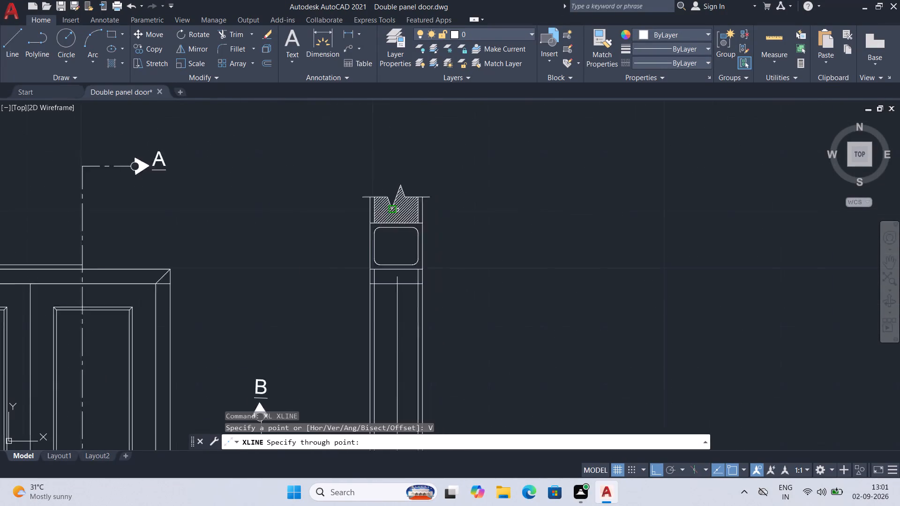
{"action": "scroll", "coordinate": [395, 213], "scroll_direction": "down", "scroll_amount": 2}
{"action": "scroll", "coordinate": [388, 218], "scroll_direction": "up", "scroll_amount": 4}
{"action": "scroll", "coordinate": [421, 271], "scroll_direction": "down", "scroll_amount": 2}
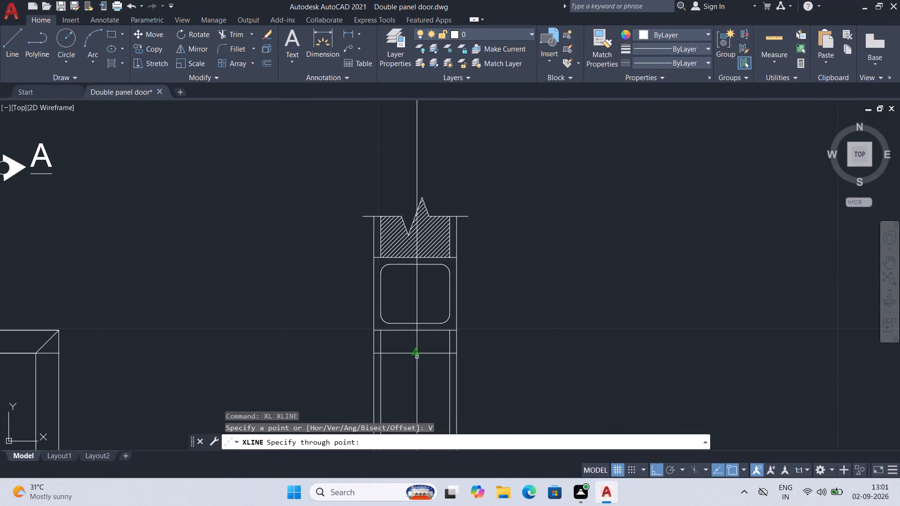
{"action": "left_click", "coordinate": [418, 354]}
{"action": "right_click", "coordinate": [530, 231]}
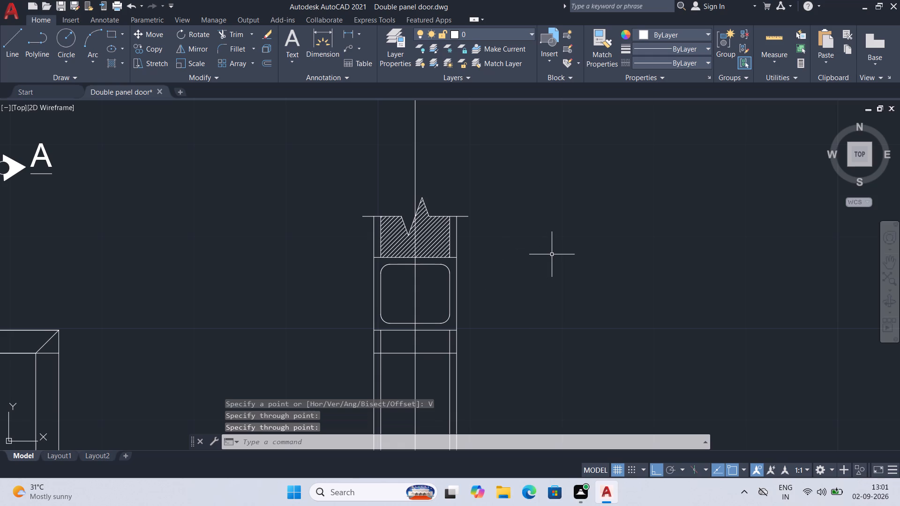
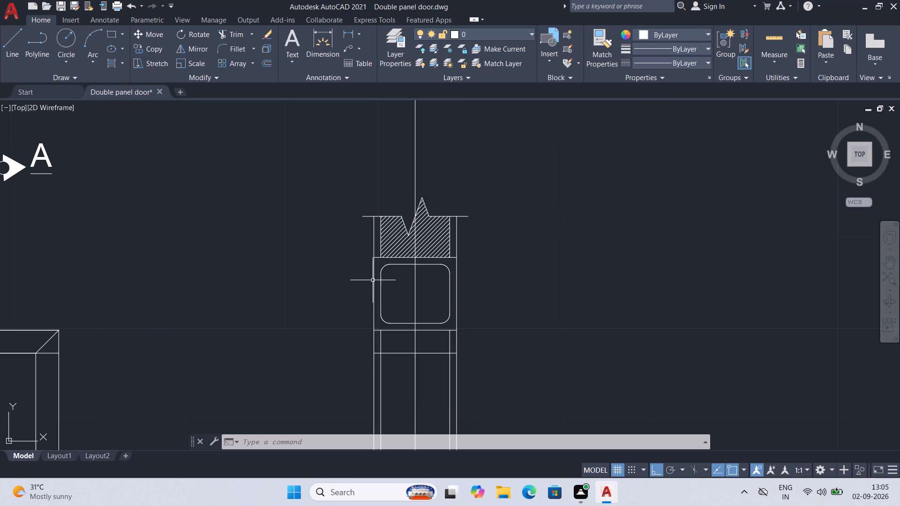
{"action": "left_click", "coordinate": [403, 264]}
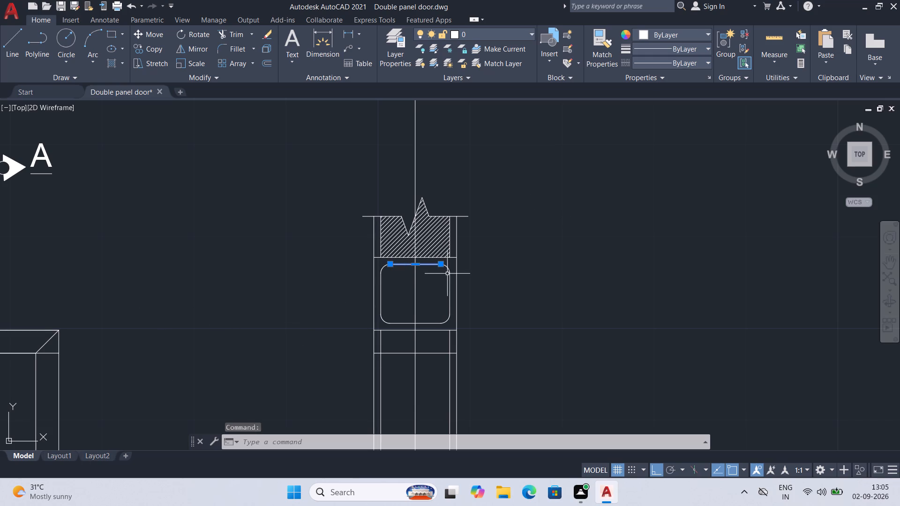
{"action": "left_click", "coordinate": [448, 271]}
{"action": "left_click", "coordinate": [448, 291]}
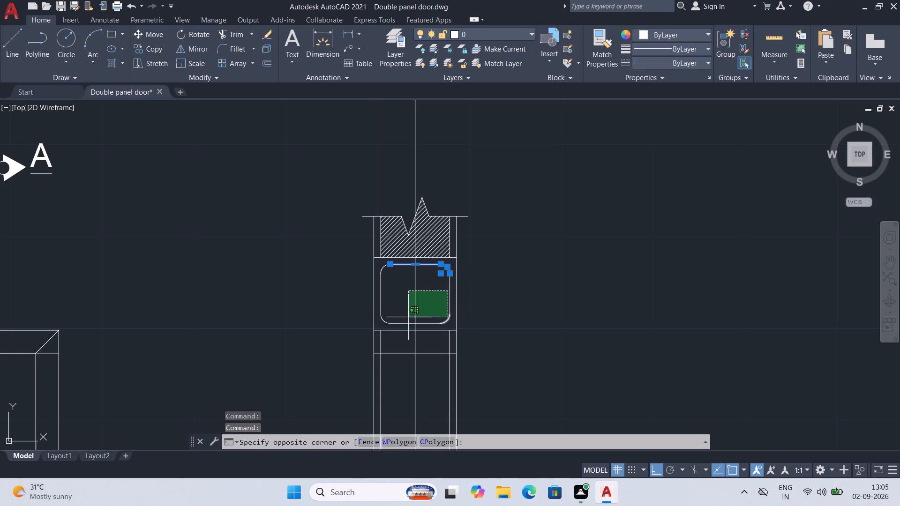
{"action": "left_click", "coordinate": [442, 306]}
Save the door drawing.
{"action": "key", "text": "ctrl+s"}
{"action": "key", "text": "ctrl+s"}
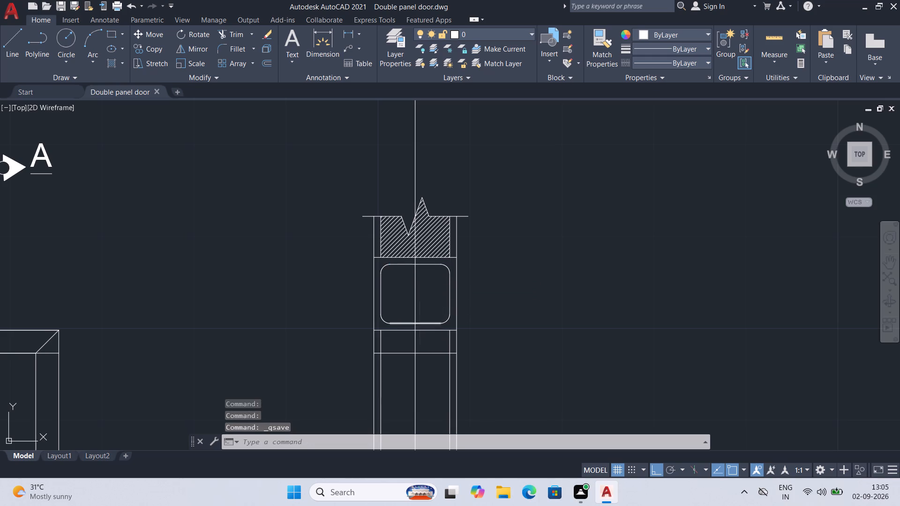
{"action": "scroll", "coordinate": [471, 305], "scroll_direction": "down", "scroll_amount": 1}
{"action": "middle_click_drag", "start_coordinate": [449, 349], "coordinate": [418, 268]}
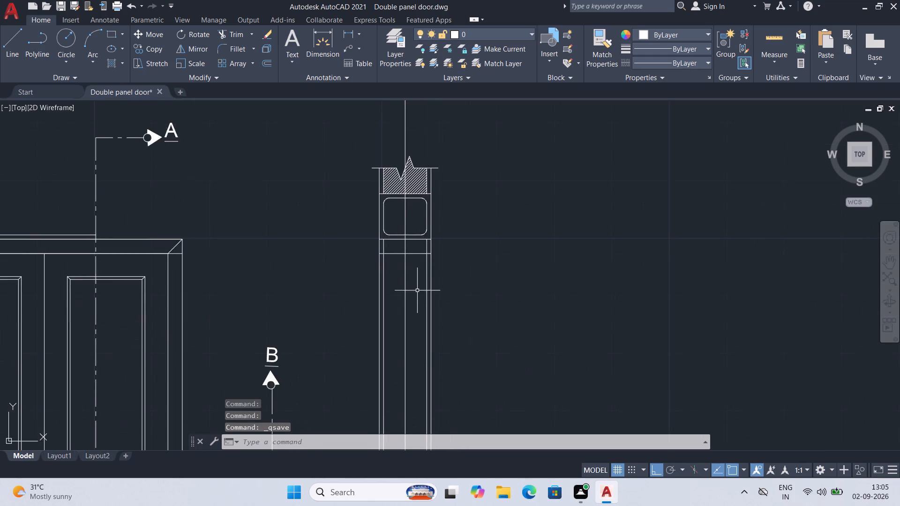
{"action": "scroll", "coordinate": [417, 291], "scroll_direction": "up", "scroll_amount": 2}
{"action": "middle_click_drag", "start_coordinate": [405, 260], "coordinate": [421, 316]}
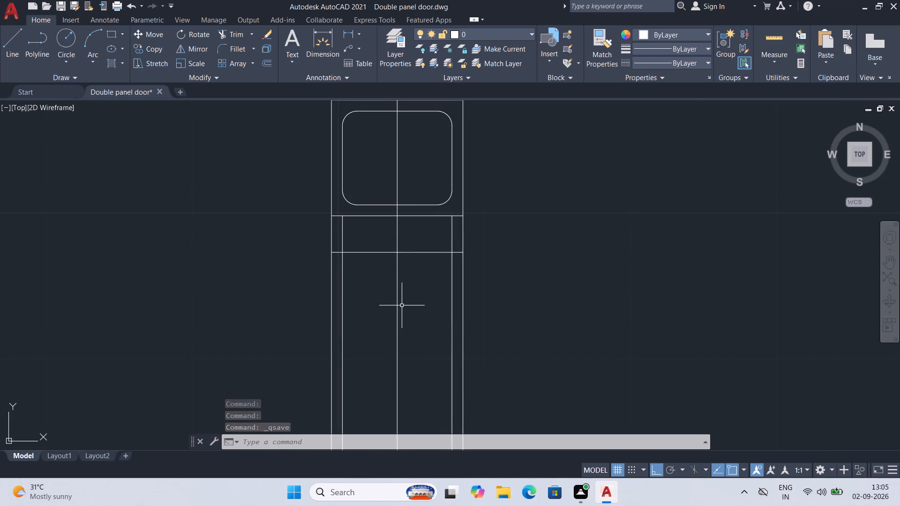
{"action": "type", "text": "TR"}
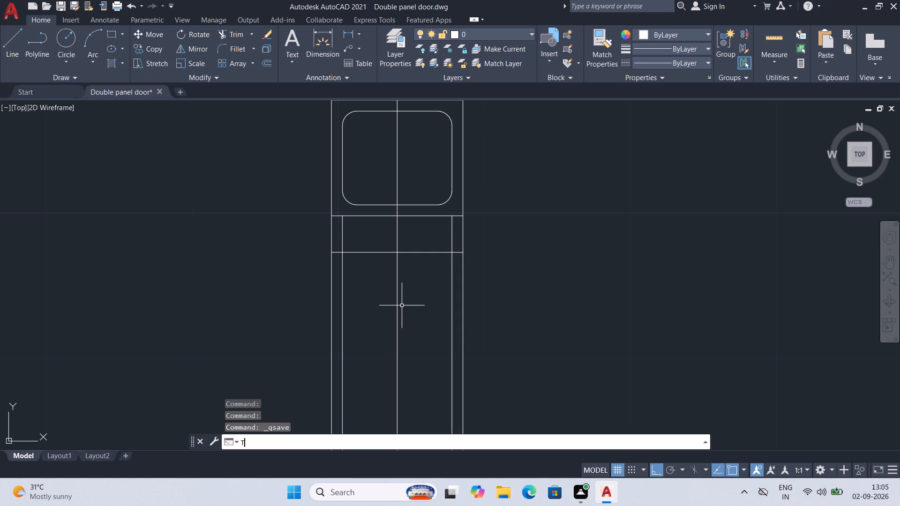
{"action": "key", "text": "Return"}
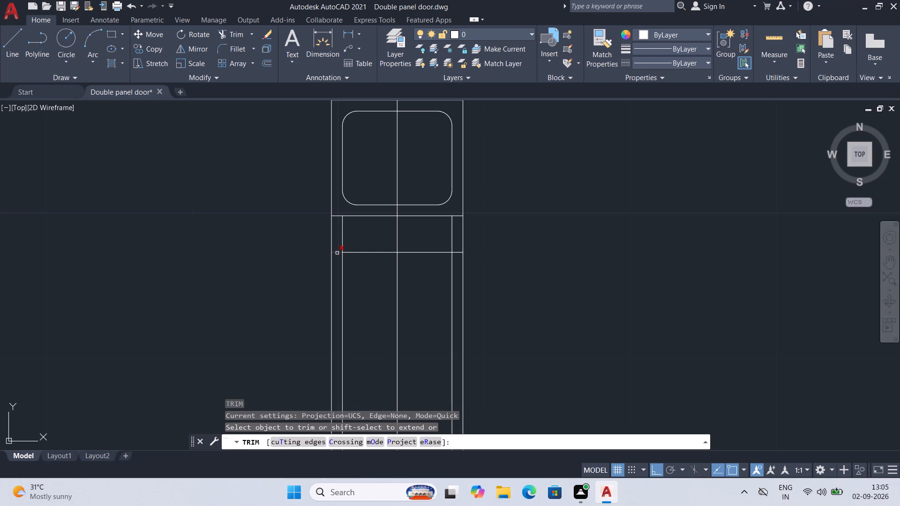
Save the door drawing again.
{"action": "key", "text": "ctrl+s"}
{"action": "key", "text": "ctrl+s"}
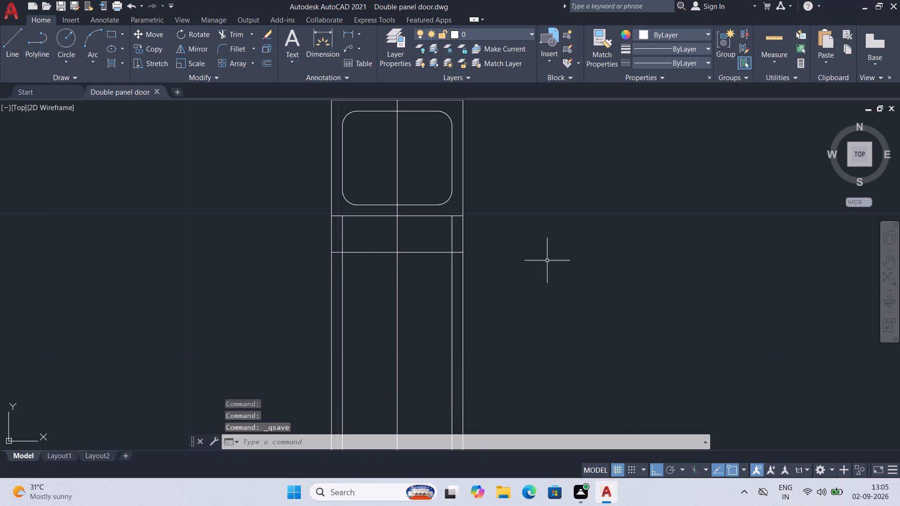
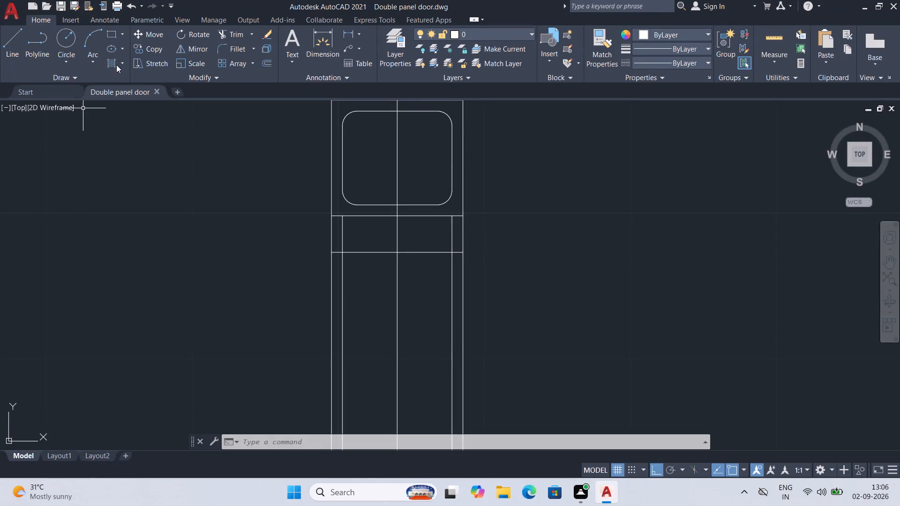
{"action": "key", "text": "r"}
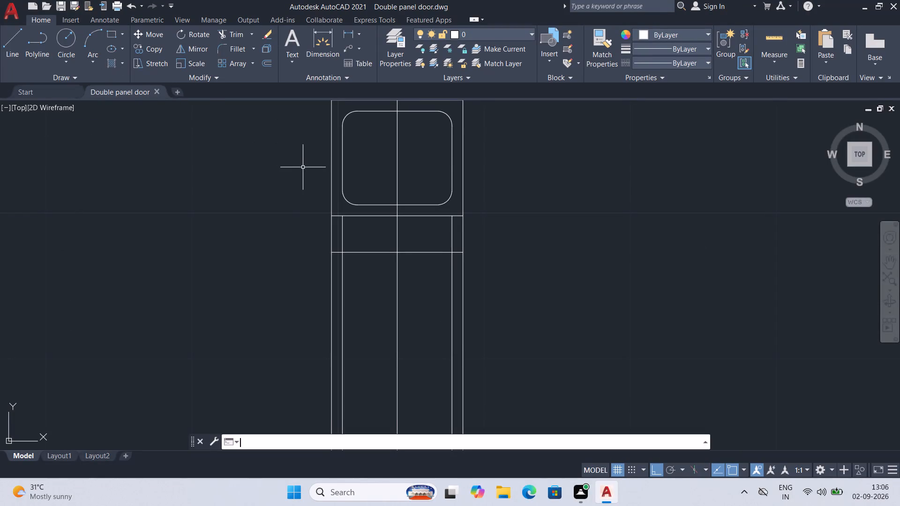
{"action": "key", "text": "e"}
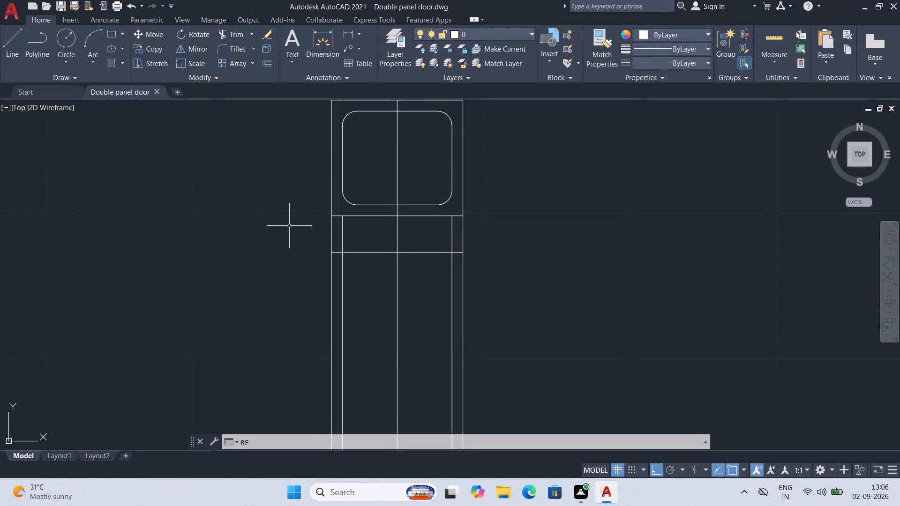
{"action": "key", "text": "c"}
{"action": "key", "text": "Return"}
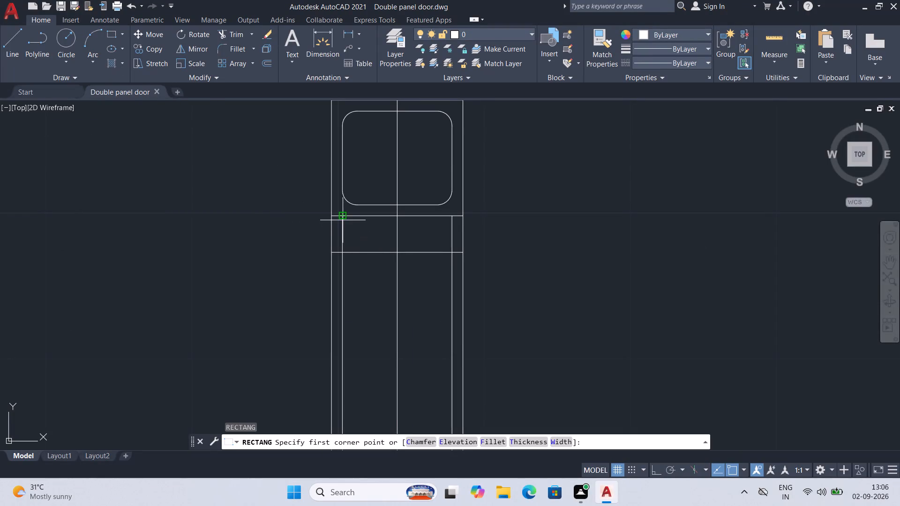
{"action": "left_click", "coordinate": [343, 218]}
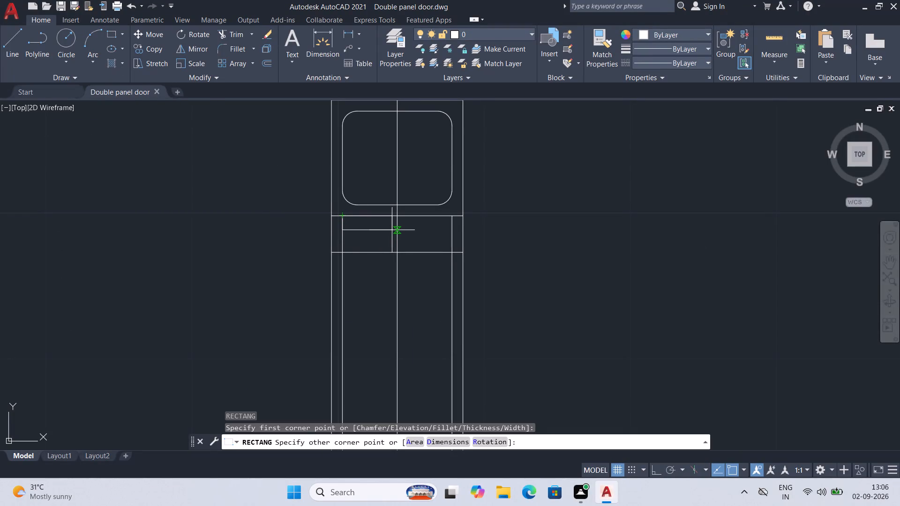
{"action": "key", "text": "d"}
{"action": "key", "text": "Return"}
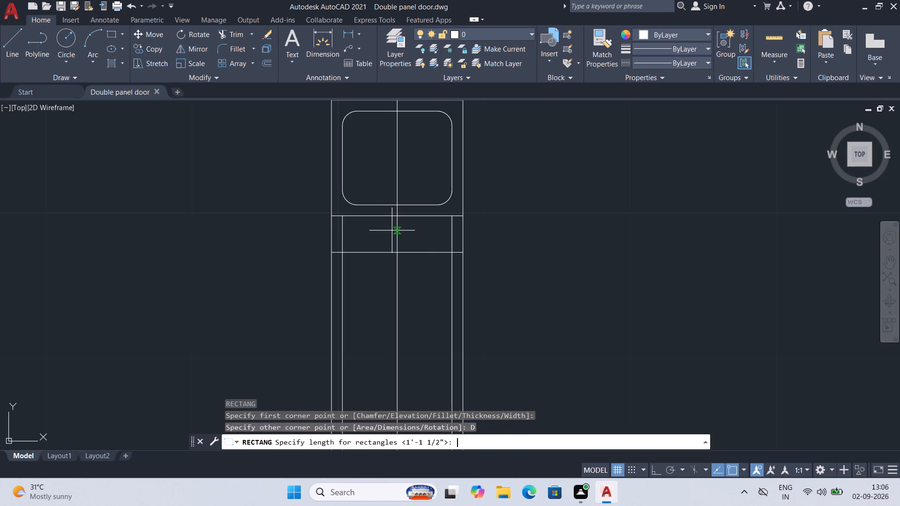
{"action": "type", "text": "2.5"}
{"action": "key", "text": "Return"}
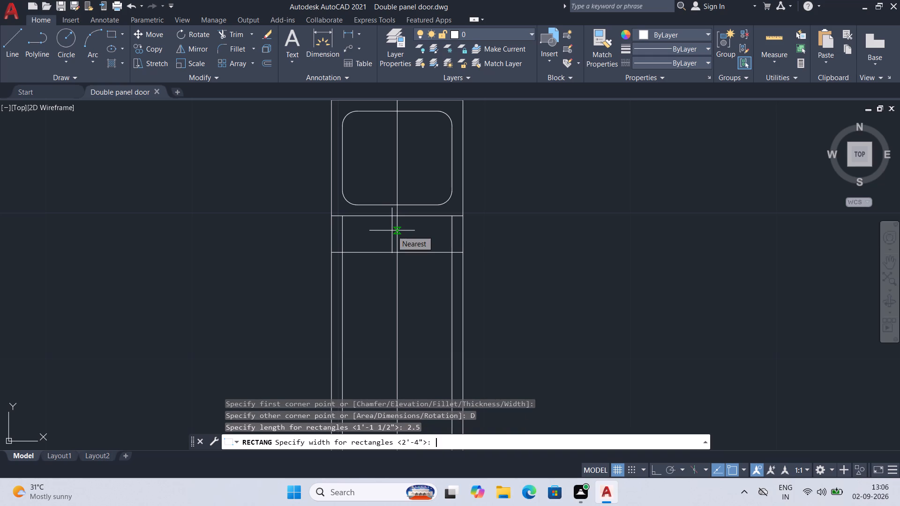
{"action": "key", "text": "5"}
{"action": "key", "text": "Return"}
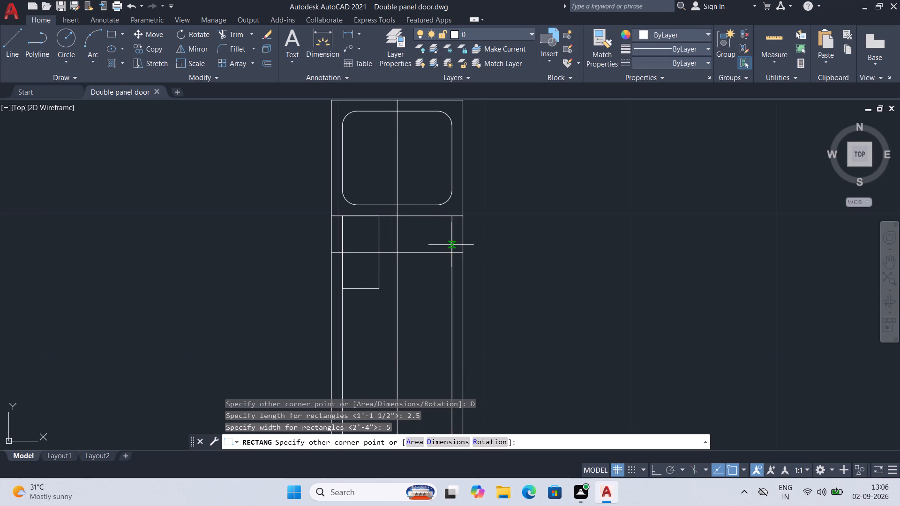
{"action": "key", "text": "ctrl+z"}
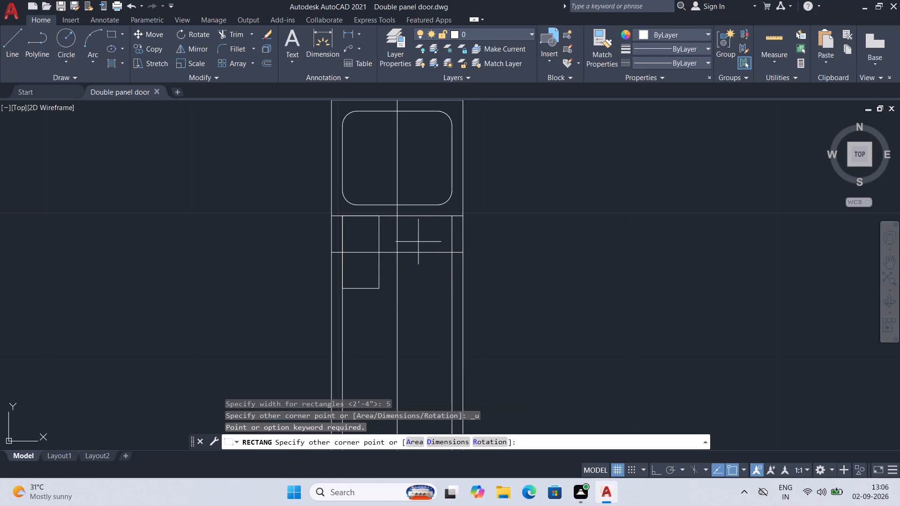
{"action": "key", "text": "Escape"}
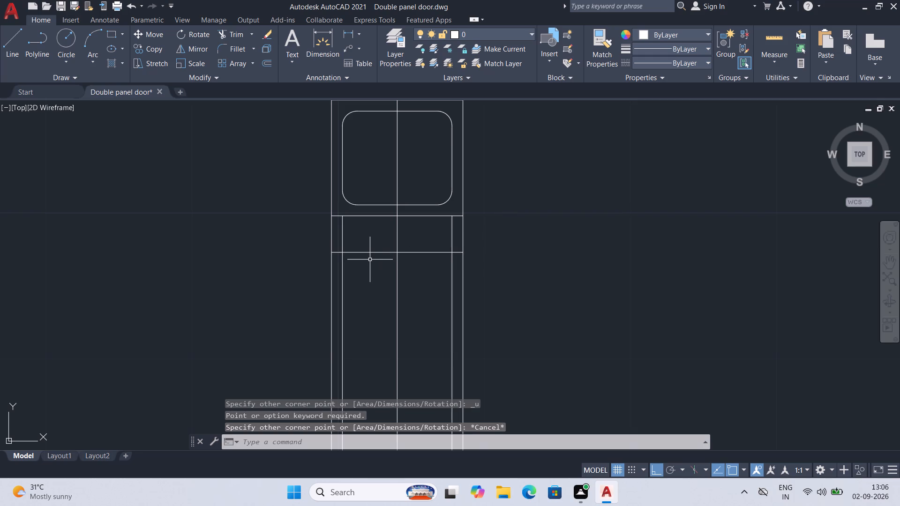
Draw a 5" by 2.5" rectangle in the vertical section, starting where the inner vertical ray meets the frame head's lower edge.
{"action": "key", "text": "r"}
{"action": "key", "text": "e"}
{"action": "key", "text": "c"}
{"action": "key", "text": "Return"}
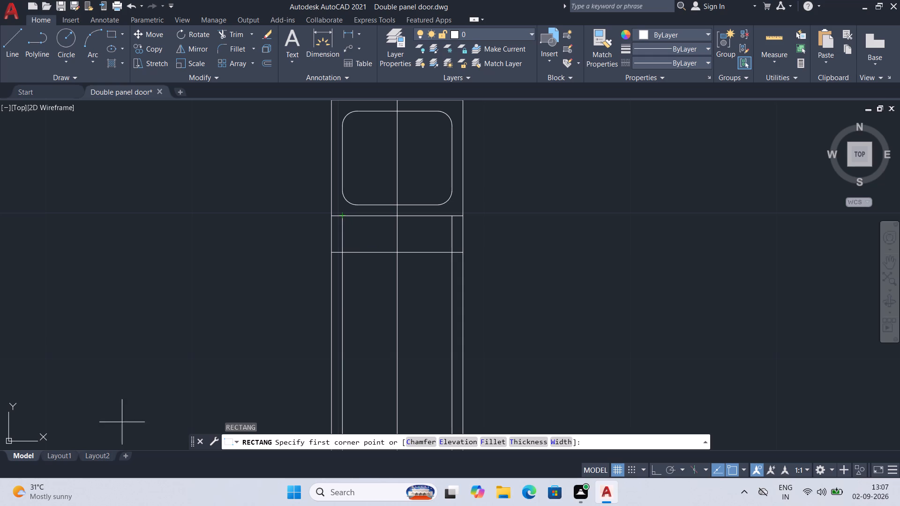
{"action": "left_click", "coordinate": [343, 217]}
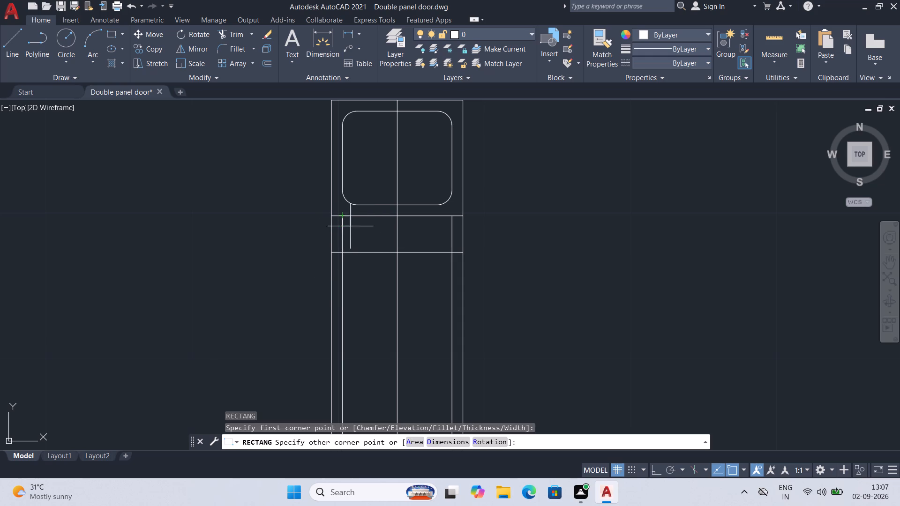
{"action": "key", "text": "d"}
{"action": "key", "text": "Return"}
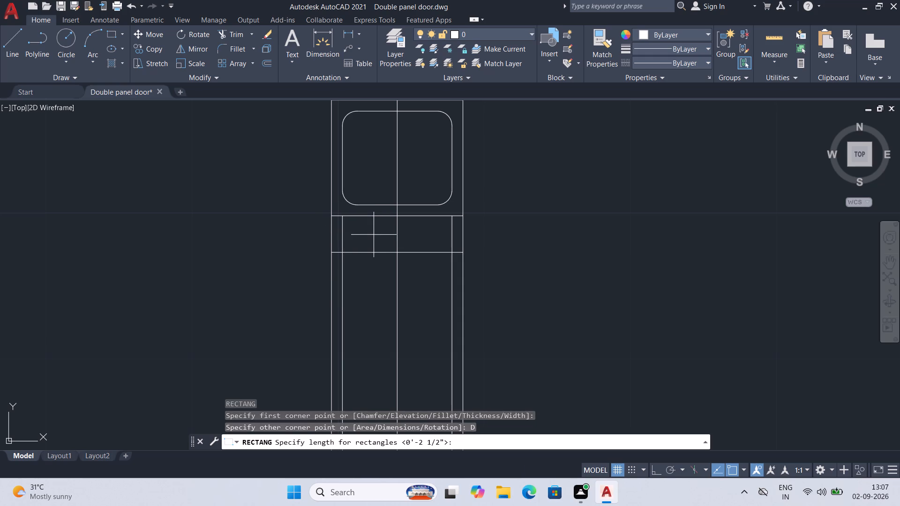
{"action": "key", "text": "5"}
{"action": "key", "text": "Return"}
{"action": "type", "text": "2."}
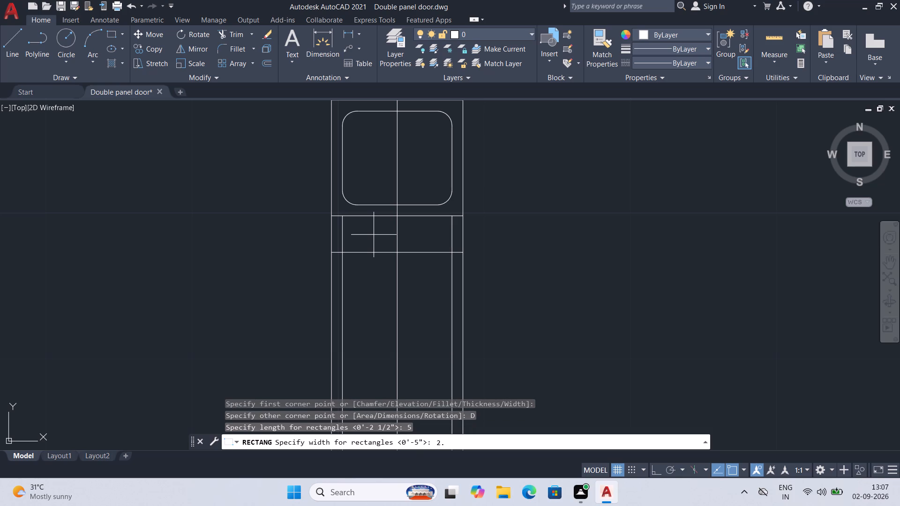
{"action": "key", "text": "5"}
{"action": "key", "text": "Return"}
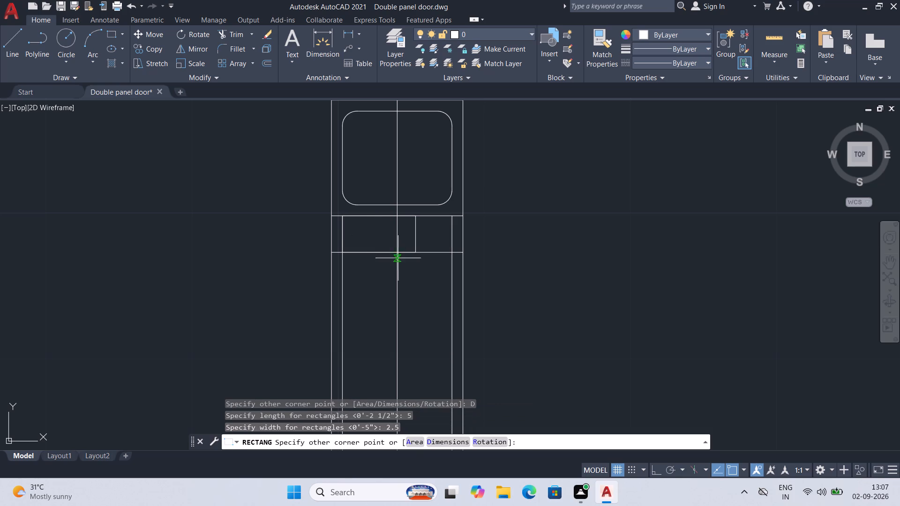
{"action": "left_click", "coordinate": [420, 235]}
Move the 5" by 2.5" rectangle horizontally by its centre onto the section's central construction line.
{"action": "left_click", "coordinate": [422, 233]}
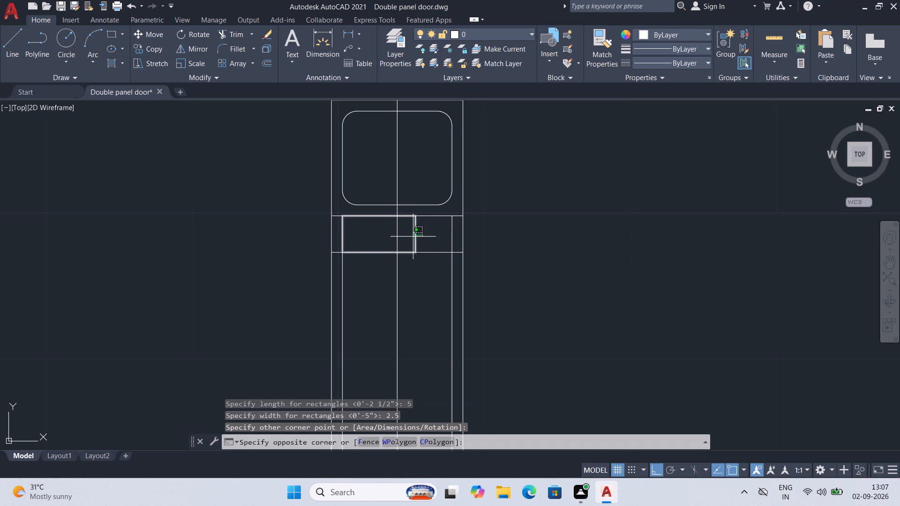
{"action": "left_click", "coordinate": [413, 237]}
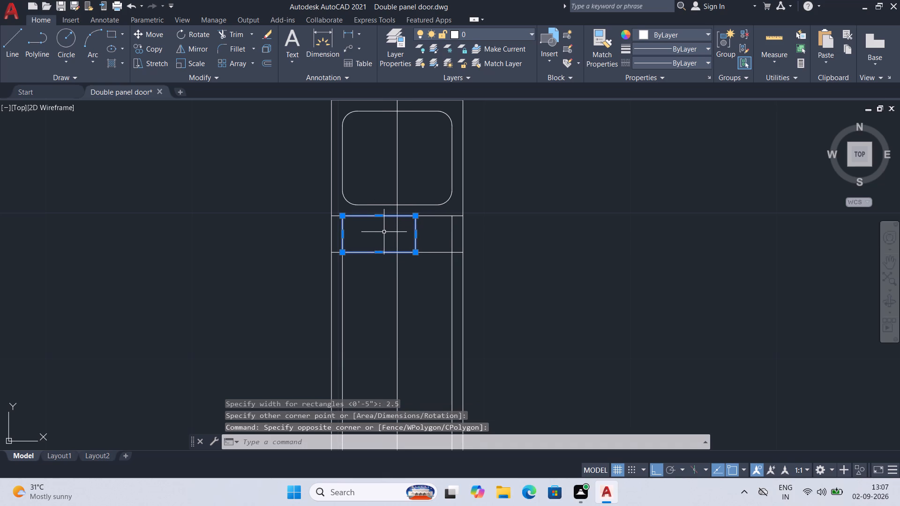
{"action": "key", "text": "m"}
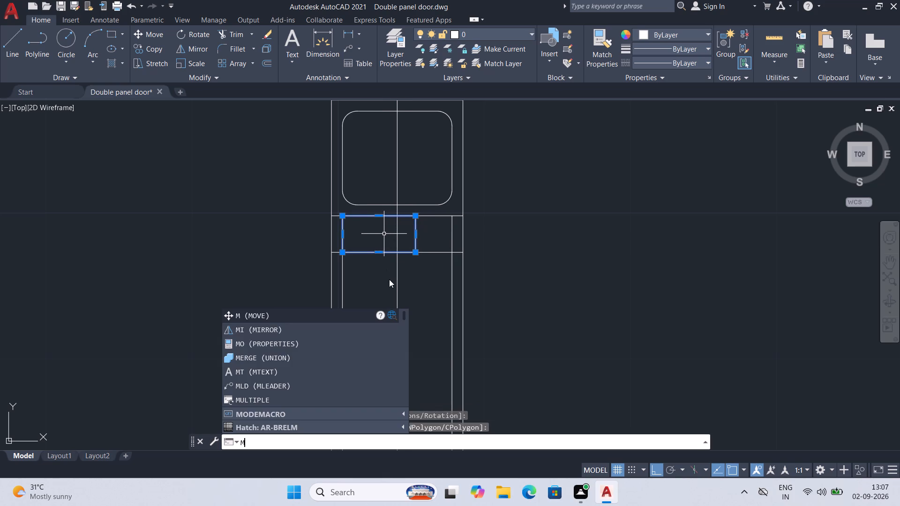
{"action": "key", "text": "Return"}
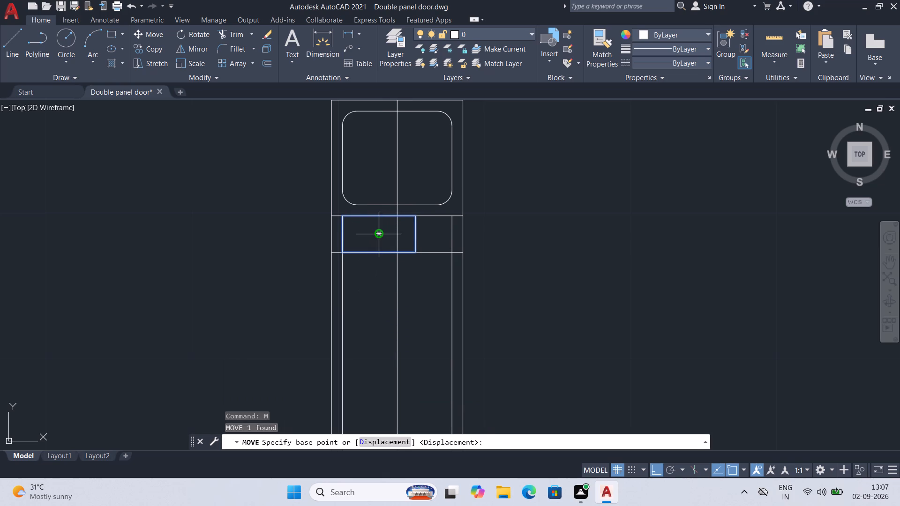
{"action": "left_click", "coordinate": [376, 233]}
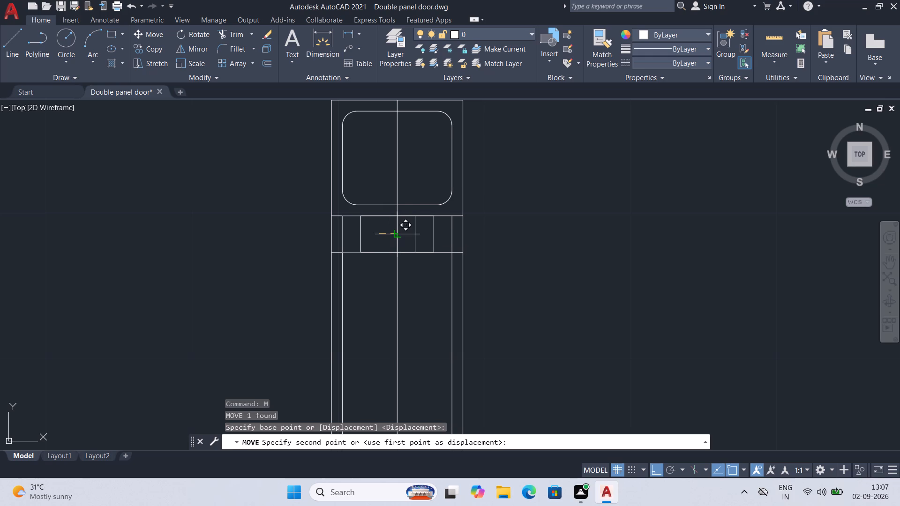
{"action": "left_click", "coordinate": [397, 231]}
Save the door drawing.
{"action": "key", "text": "ctrl+s"}
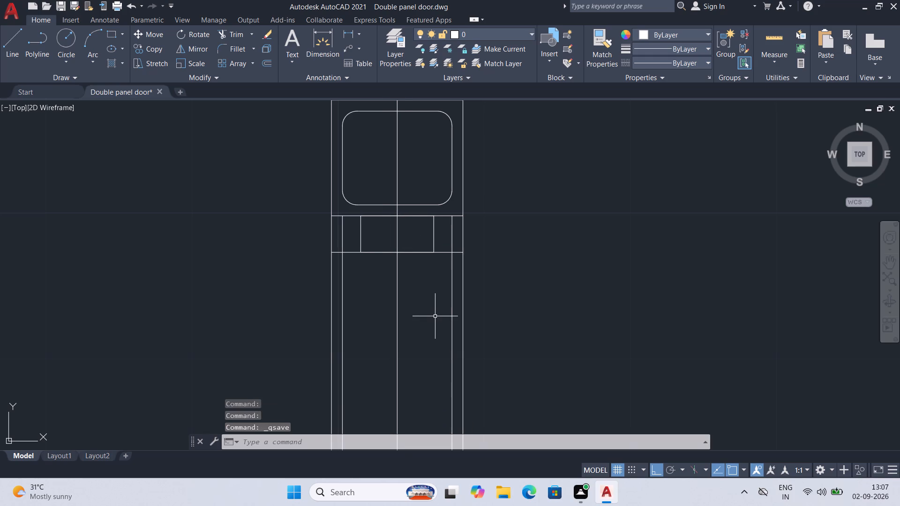
Delete the two inner vertical rays and the horizontal line along the small rectangle's lower edge in the vertical section.
{"action": "left_click", "coordinate": [452, 242]}
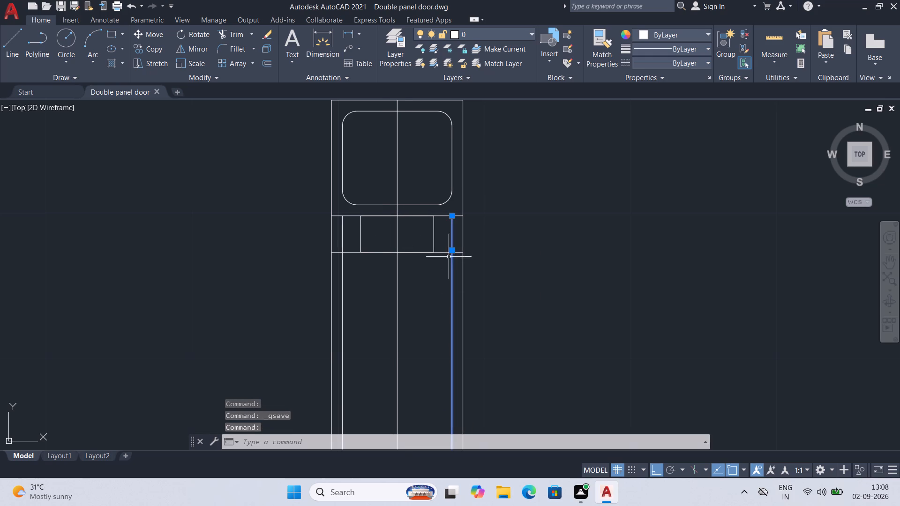
{"action": "left_click", "coordinate": [343, 225]}
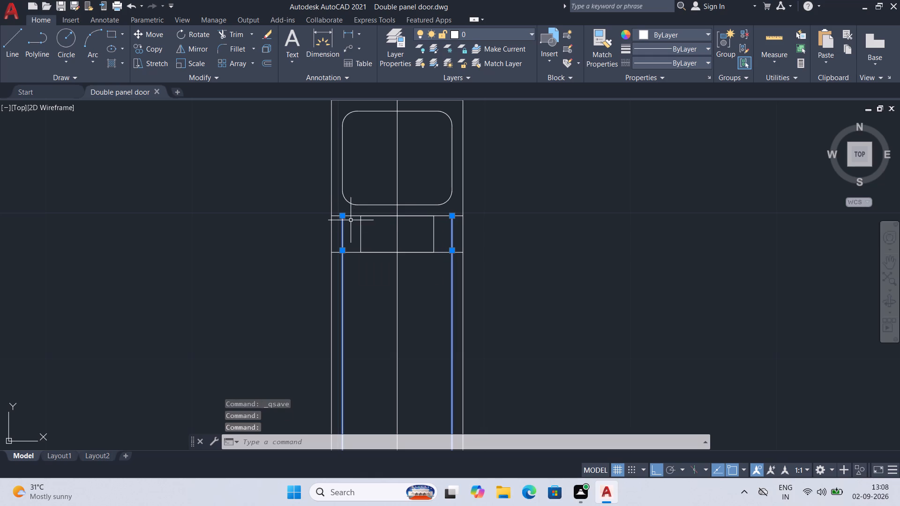
{"action": "left_click", "coordinate": [352, 253]}
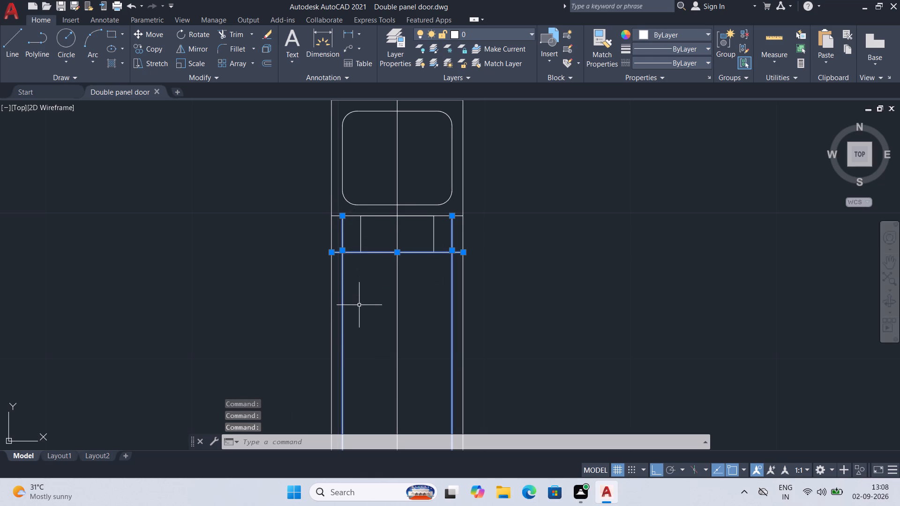
{"action": "key", "text": "Delete"}
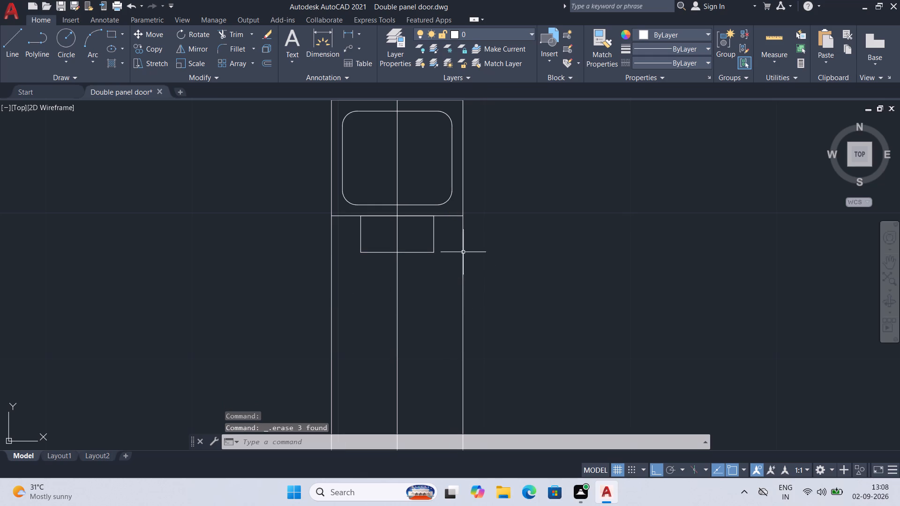
Save the door drawing.
{"action": "key", "text": "ctrl+s"}
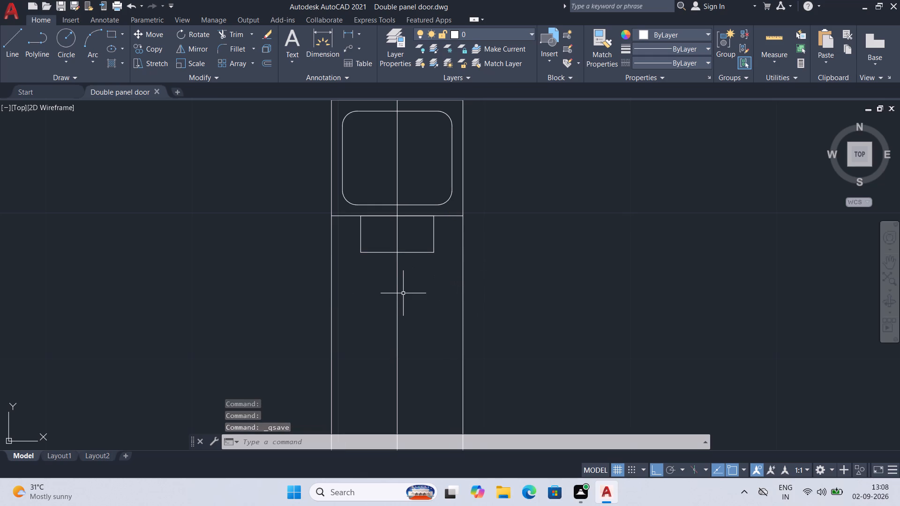
Draw a vertical construction line through the lower-left corner of the small rectangle below the frame head.
{"action": "type", "text": "XL"}
{"action": "key", "text": "Return"}
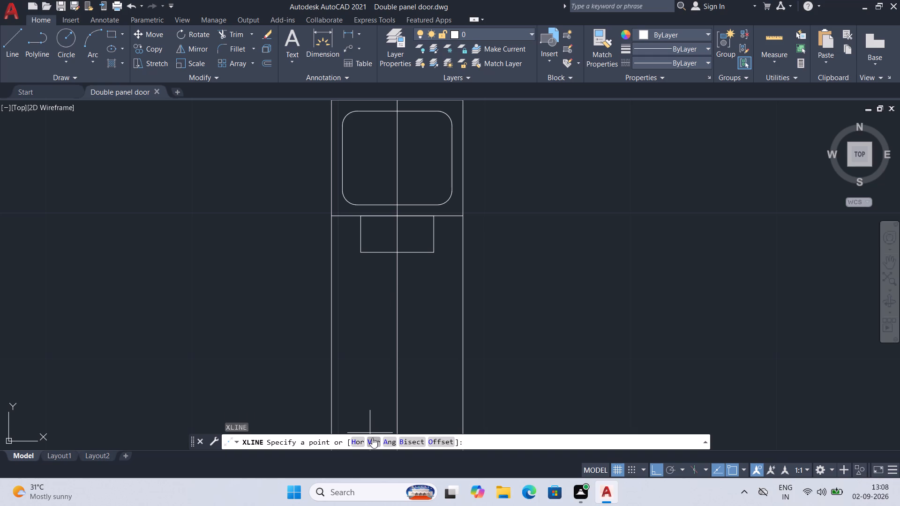
{"action": "left_click", "coordinate": [372, 438]}
{"action": "left_click", "coordinate": [363, 253]}
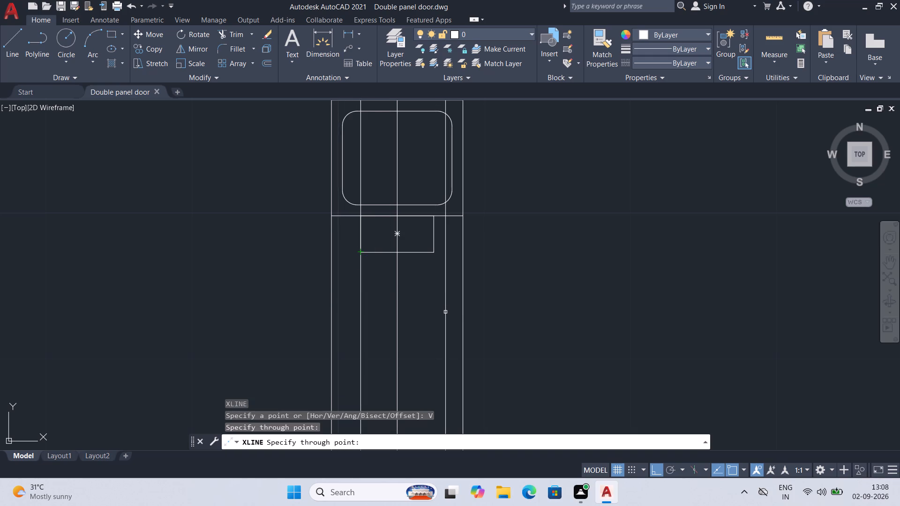
{"action": "key", "text": "space"}
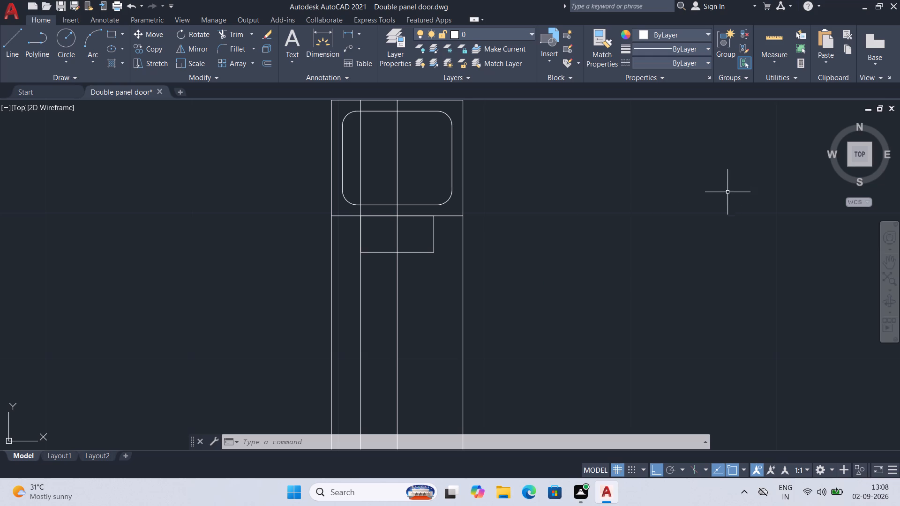
Delete the horizontal construction rays extending left from the door head in the front elevation.
{"action": "scroll", "coordinate": [565, 307], "scroll_direction": "down", "scroll_amount": 1}
{"action": "middle_click_drag", "start_coordinate": [313, 301], "coordinate": [394, 279]}
{"action": "scroll", "coordinate": [326, 299], "scroll_direction": "down", "scroll_amount": 1}
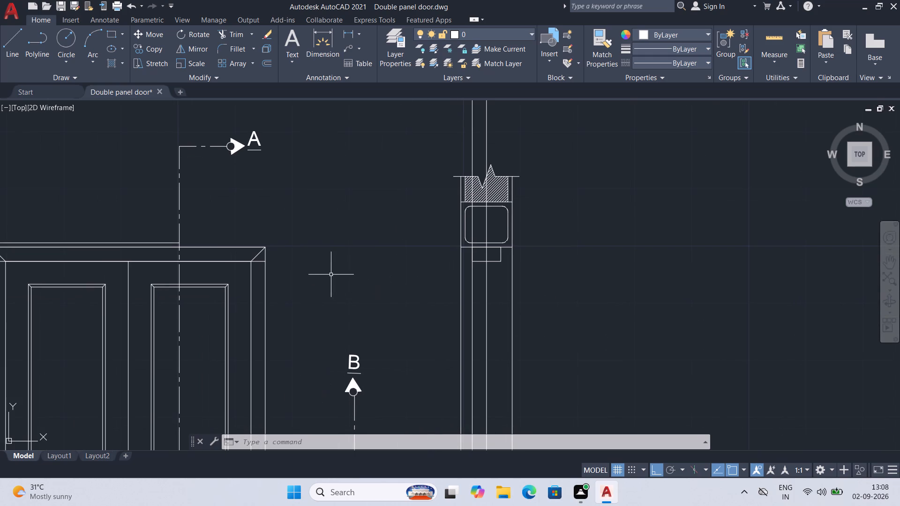
{"action": "scroll", "coordinate": [322, 275], "scroll_direction": "down", "scroll_amount": 2}
{"action": "left_click", "coordinate": [127, 235]}
{"action": "left_click", "coordinate": [60, 294]}
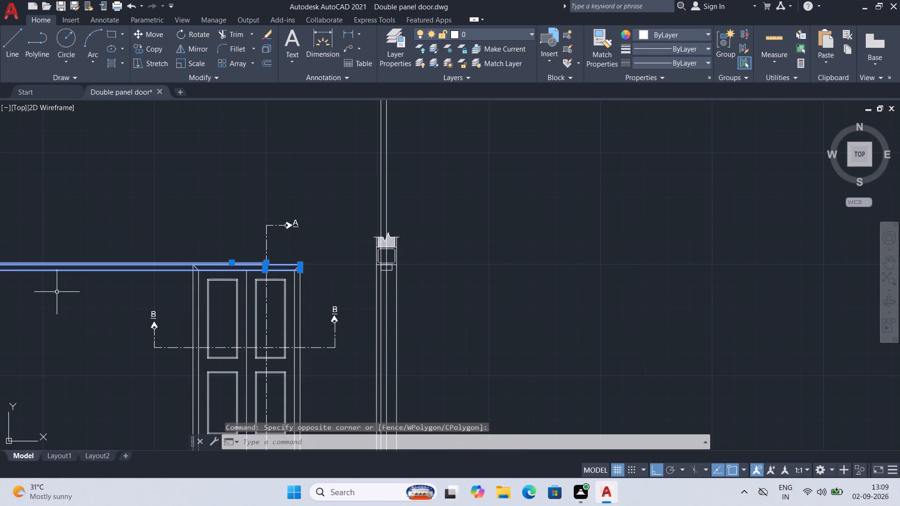
{"action": "key", "text": "Delete"}
Draw horizontal construction lines through the outer and inner top edges of the upper-right door panel, across the vertical section.
{"action": "key", "text": "x"}
{"action": "key", "text": "l"}
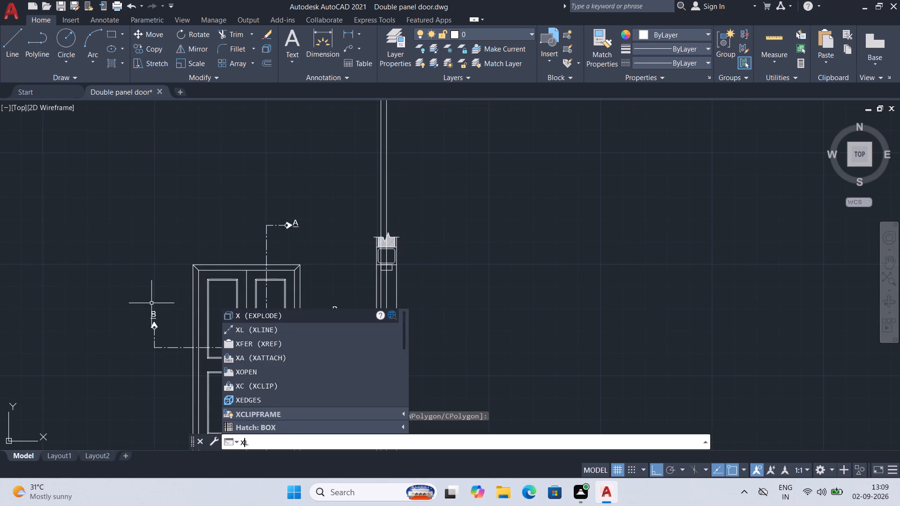
{"action": "key", "text": "Return"}
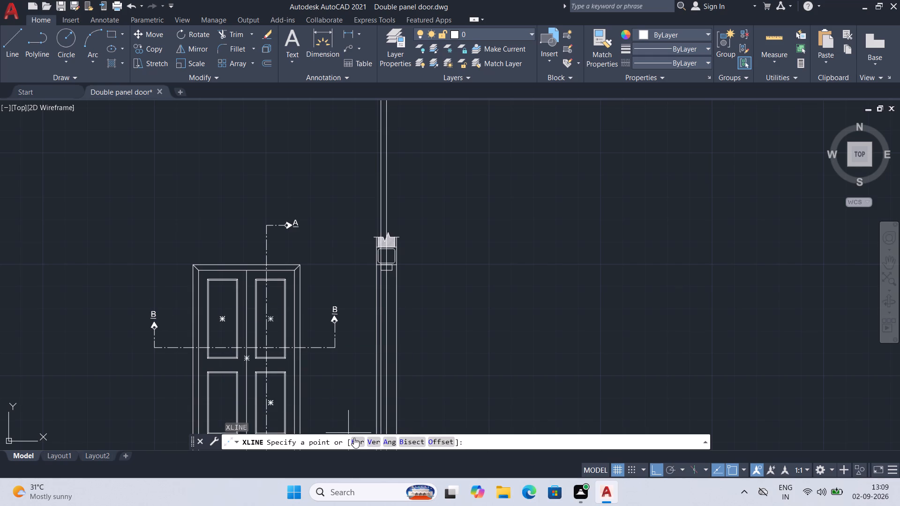
{"action": "left_click", "coordinate": [354, 438]}
{"action": "scroll", "coordinate": [367, 346], "scroll_direction": "up", "scroll_amount": 2}
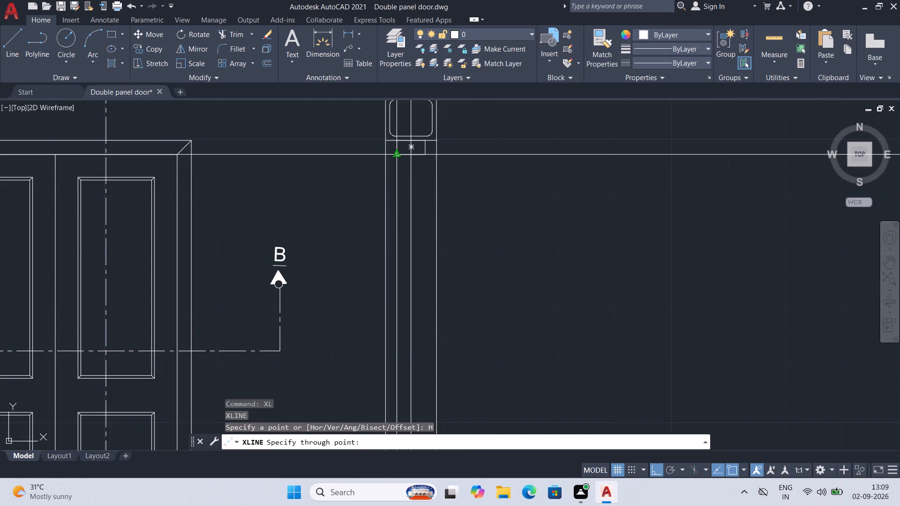
{"action": "left_click", "coordinate": [155, 178]}
{"action": "scroll", "coordinate": [159, 194], "scroll_direction": "up", "scroll_amount": 3}
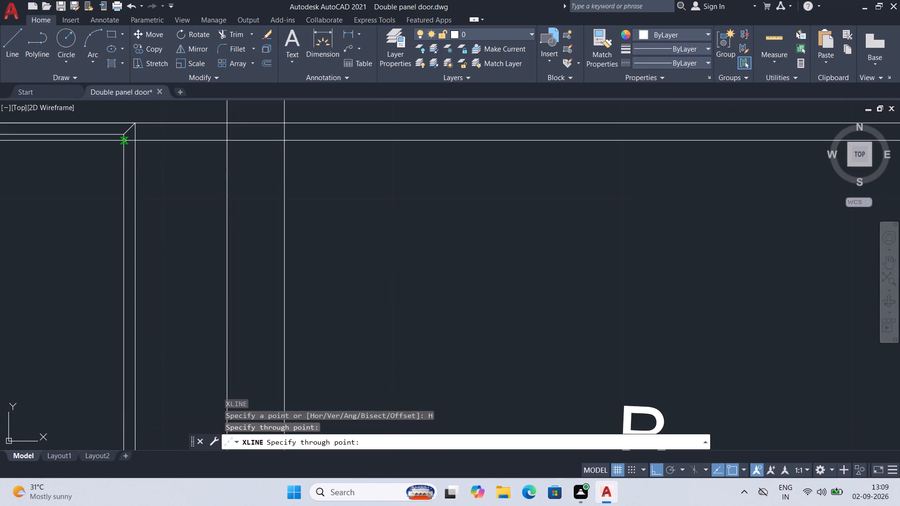
{"action": "left_click", "coordinate": [124, 134]}
Draw horizontal construction lines through the inner and outer bottom edges of the upper-right door panel, across the vertical section.
{"action": "scroll", "coordinate": [178, 282], "scroll_direction": "down", "scroll_amount": 2}
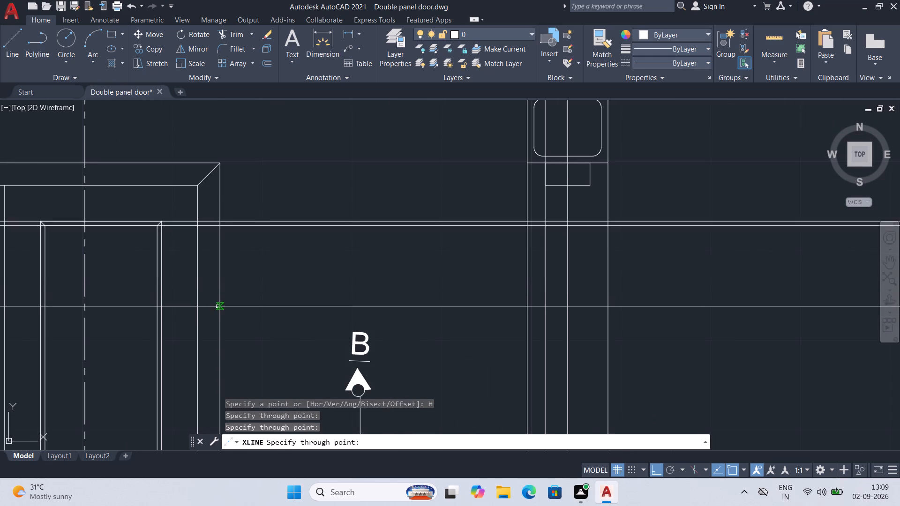
{"action": "middle_click_drag", "start_coordinate": [280, 301], "coordinate": [285, 216]}
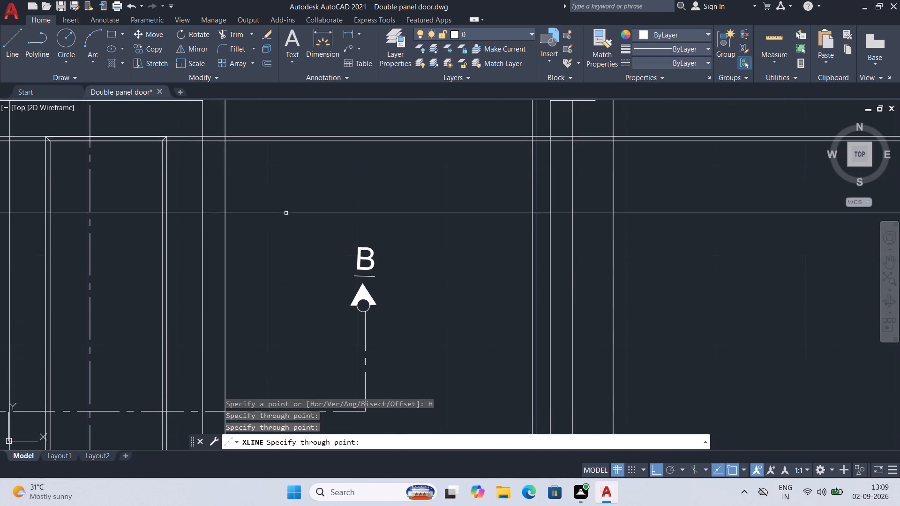
{"action": "scroll", "coordinate": [276, 239], "scroll_direction": "down", "scroll_amount": 1}
{"action": "scroll", "coordinate": [244, 319], "scroll_direction": "down", "scroll_amount": 1}
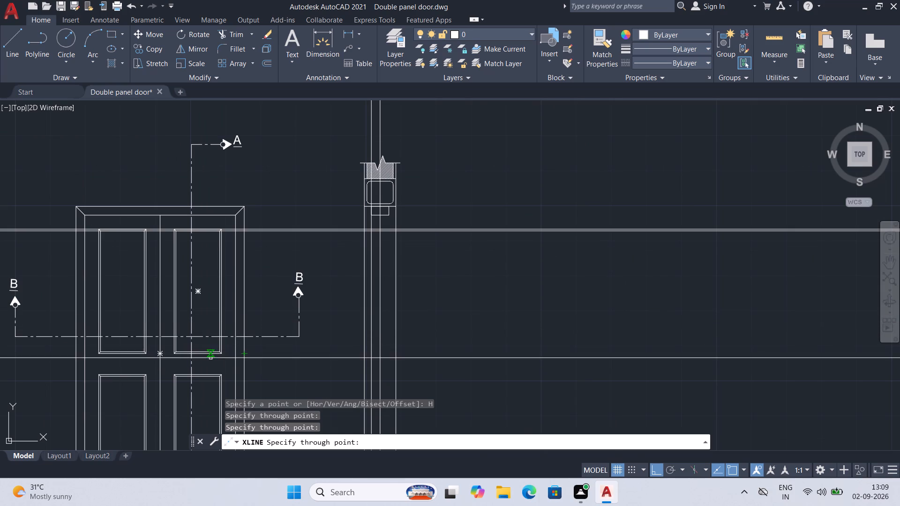
{"action": "scroll", "coordinate": [211, 357], "scroll_direction": "up", "scroll_amount": 2}
{"action": "left_click", "coordinate": [225, 344]}
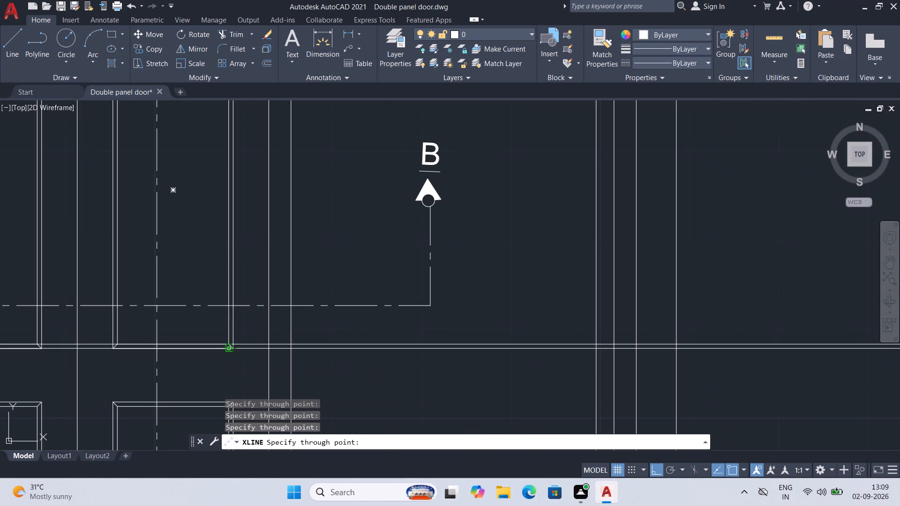
{"action": "scroll", "coordinate": [234, 347], "scroll_direction": "up", "scroll_amount": 3}
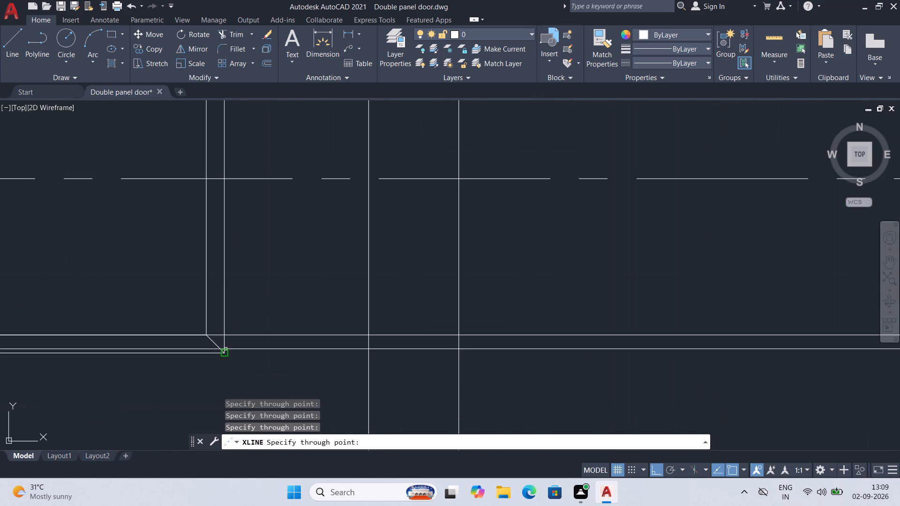
{"action": "left_click", "coordinate": [221, 350]}
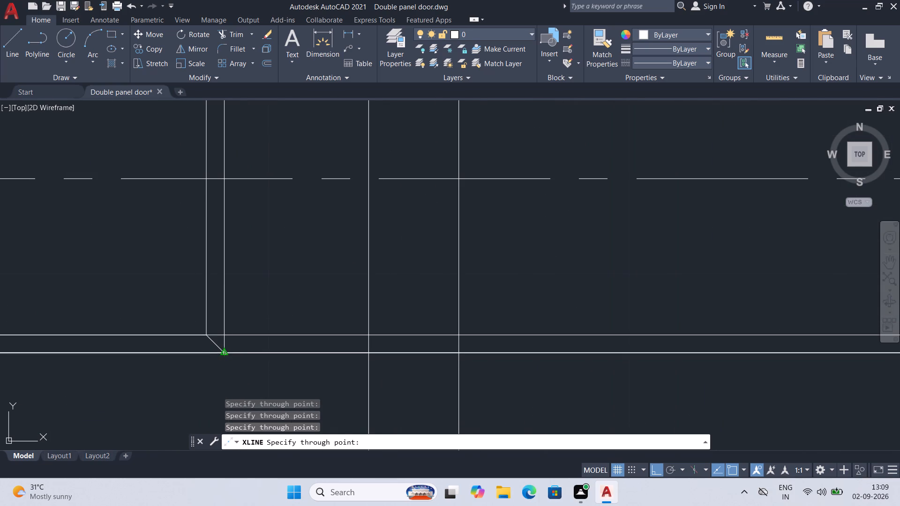
Save the door drawing.
{"action": "key", "text": "ctrl+s"}
Offset the vertical construction line along the small rectangle's left edge by 1.5" to the right in the vertical section.
{"action": "scroll", "coordinate": [539, 276], "scroll_direction": "down", "scroll_amount": 1}
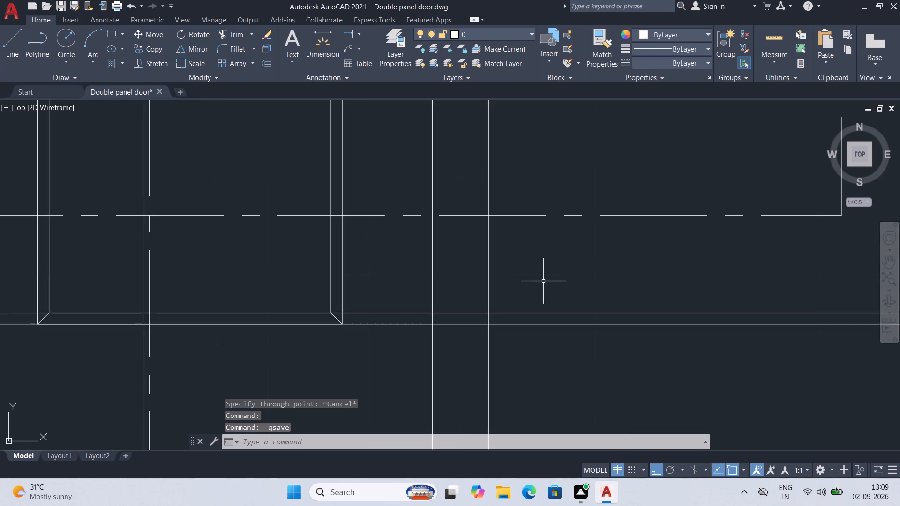
{"action": "scroll", "coordinate": [543, 281], "scroll_direction": "down", "scroll_amount": 3}
{"action": "scroll", "coordinate": [683, 243], "scroll_direction": "down", "scroll_amount": 2}
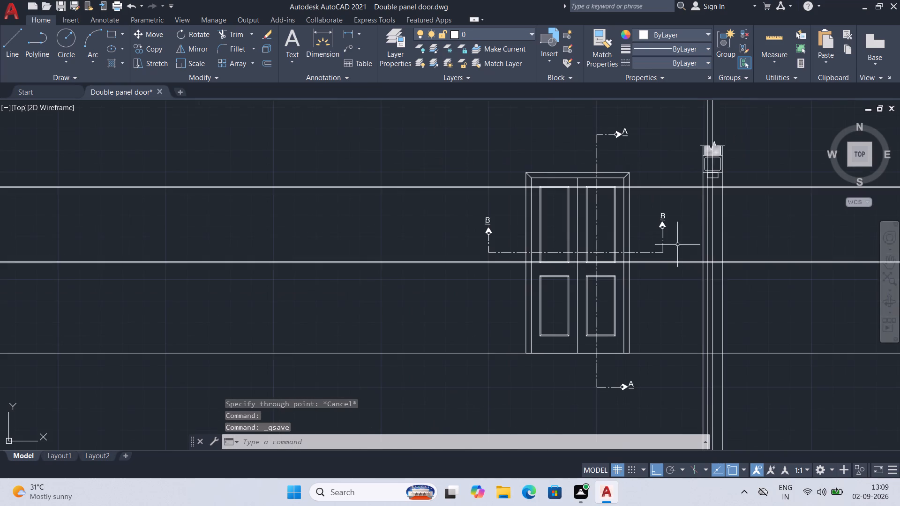
{"action": "middle_click_drag", "start_coordinate": [685, 238], "coordinate": [504, 317]}
{"action": "scroll", "coordinate": [600, 296], "scroll_direction": "up", "scroll_amount": 2}
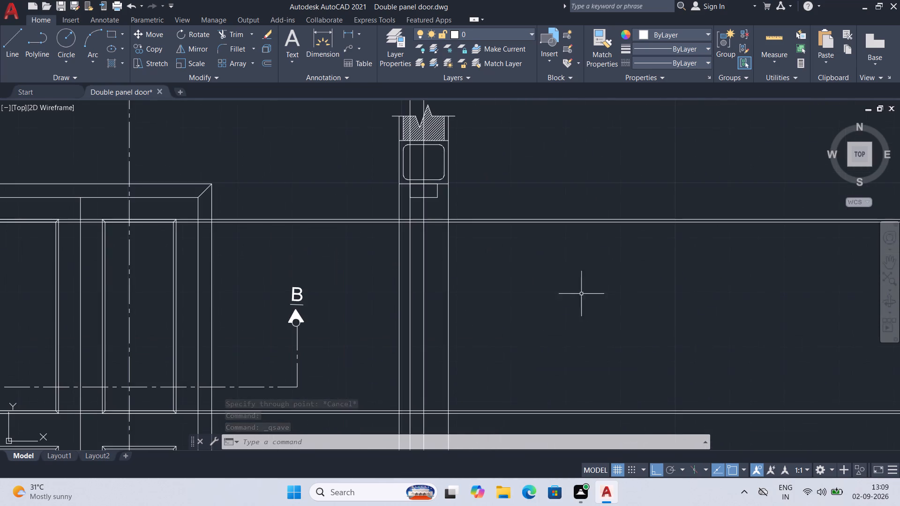
{"action": "scroll", "coordinate": [524, 275], "scroll_direction": "up", "scroll_amount": 2}
{"action": "middle_click_drag", "start_coordinate": [428, 208], "coordinate": [605, 360]}
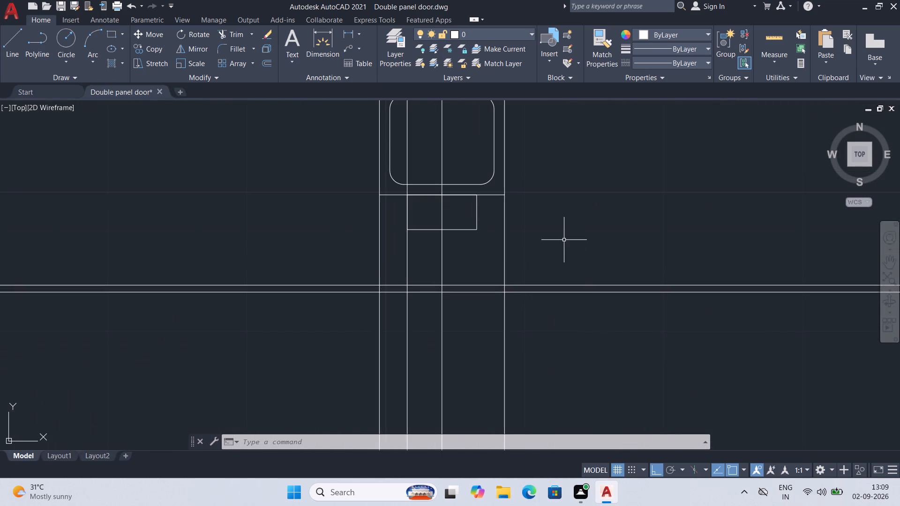
{"action": "middle_click_drag", "start_coordinate": [558, 229], "coordinate": [607, 260]}
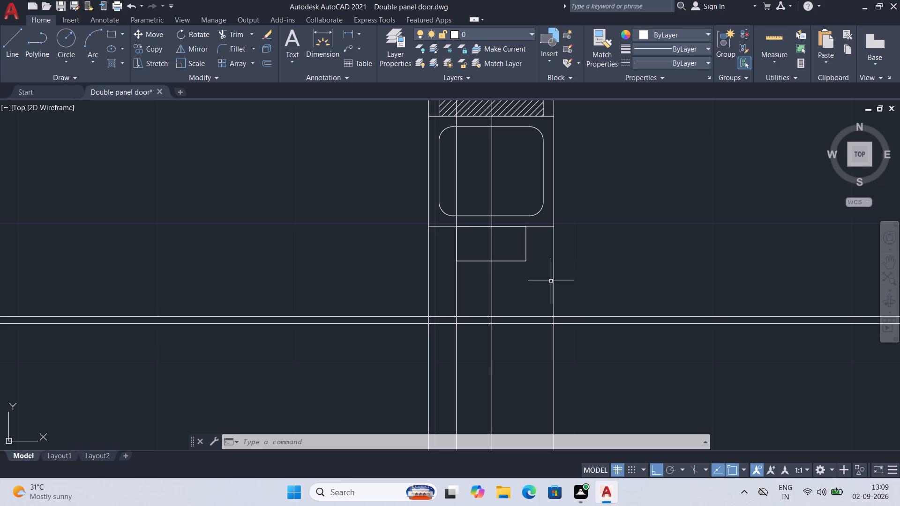
{"action": "key", "text": "o"}
{"action": "key", "text": "Return"}
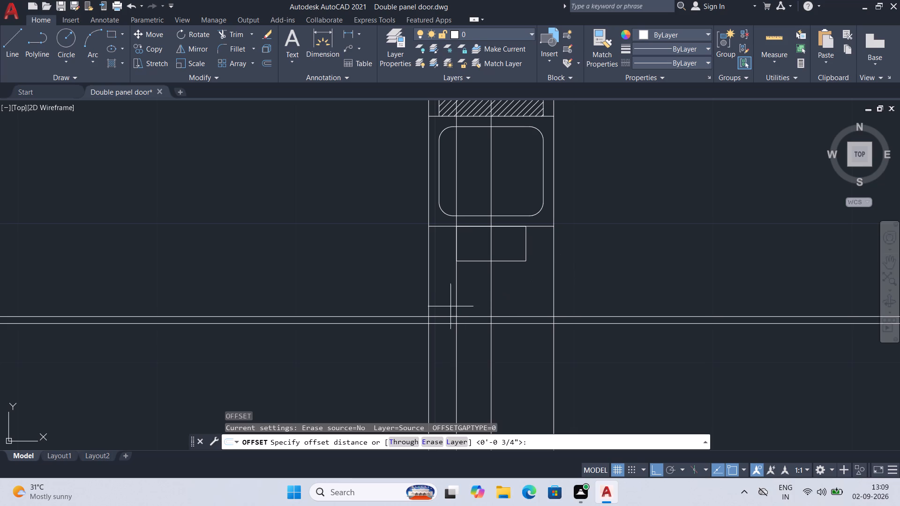
{"action": "scroll", "coordinate": [456, 294], "scroll_direction": "up", "scroll_amount": 2}
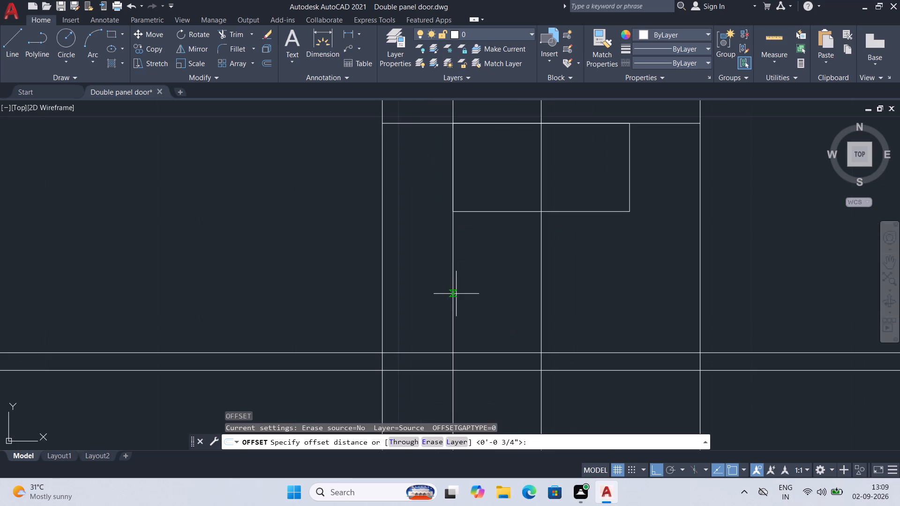
{"action": "left_click", "coordinate": [453, 291]}
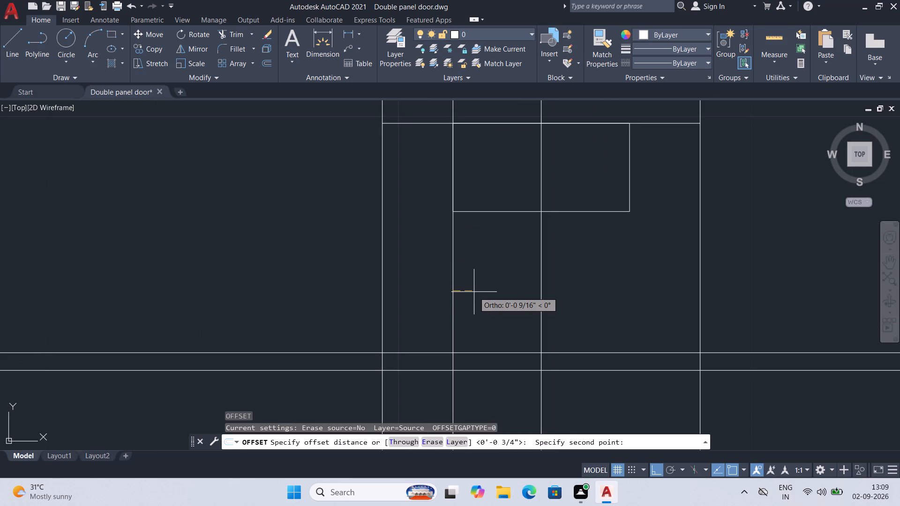
{"action": "type", "text": "1.5"}
{"action": "key", "text": "Return"}
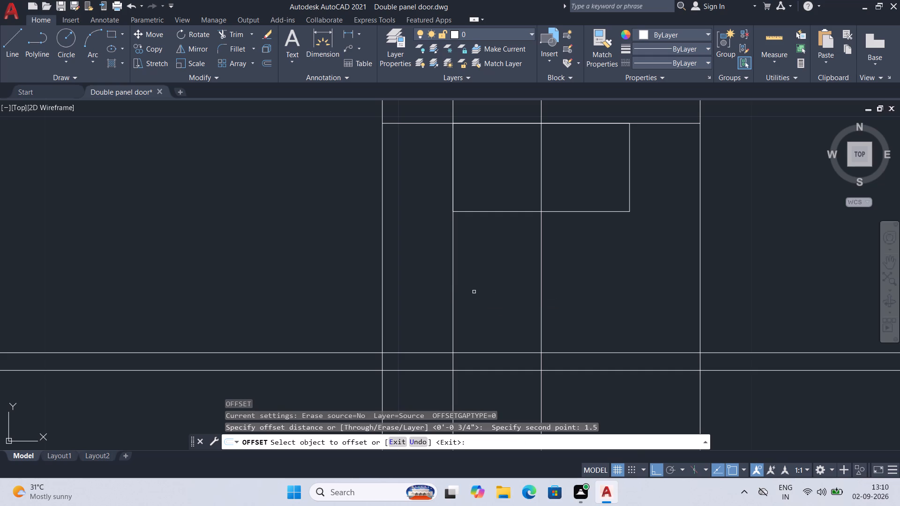
{"action": "left_click", "coordinate": [452, 289]}
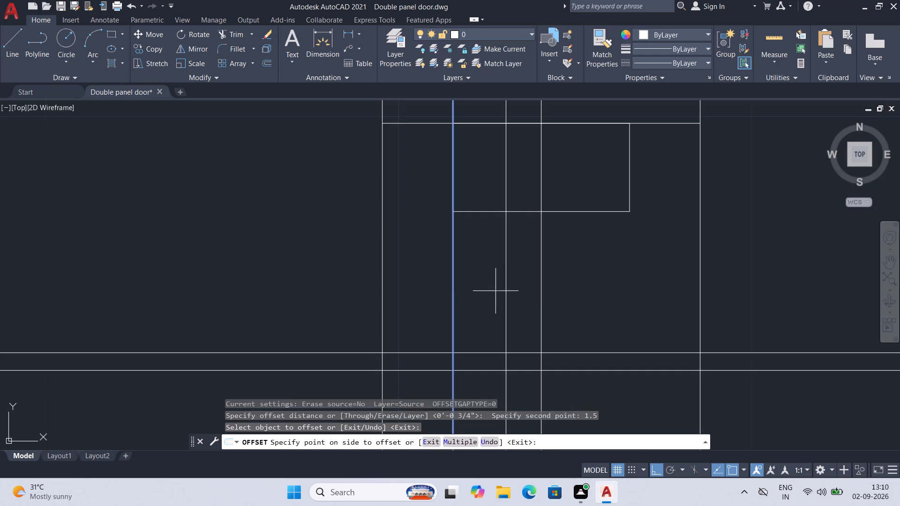
{"action": "left_click", "coordinate": [499, 291]}
Save the drawing with the offset shutter line.
{"action": "key", "text": "ctrl+s"}
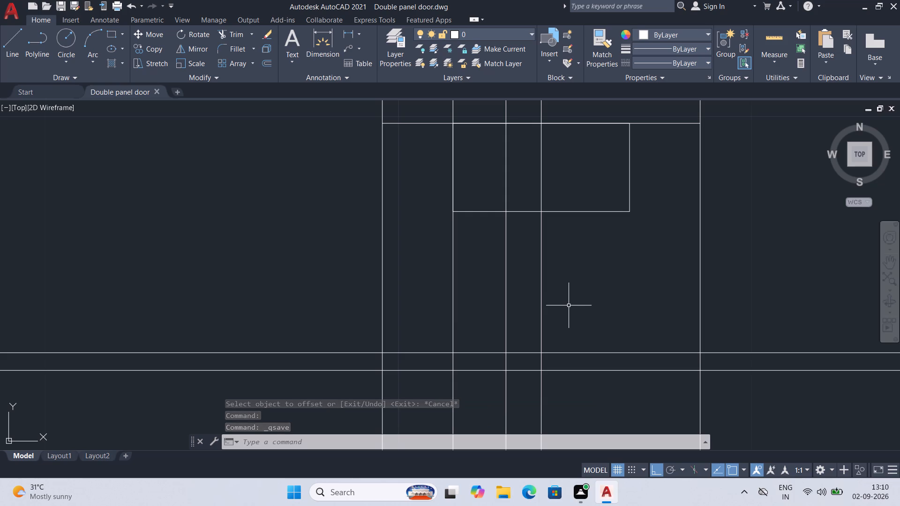
Delete the vertical construction line through the middle of the small rectangle below the frame head.
{"action": "scroll", "coordinate": [569, 305], "scroll_direction": "down", "scroll_amount": 2}
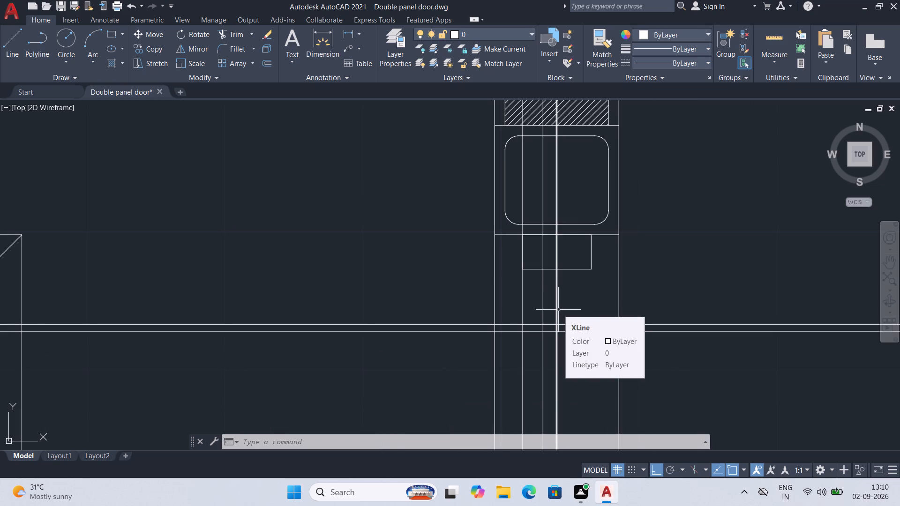
{"action": "scroll", "coordinate": [558, 310], "scroll_direction": "down", "scroll_amount": 2}
{"action": "scroll", "coordinate": [558, 310], "scroll_direction": "up", "scroll_amount": 2}
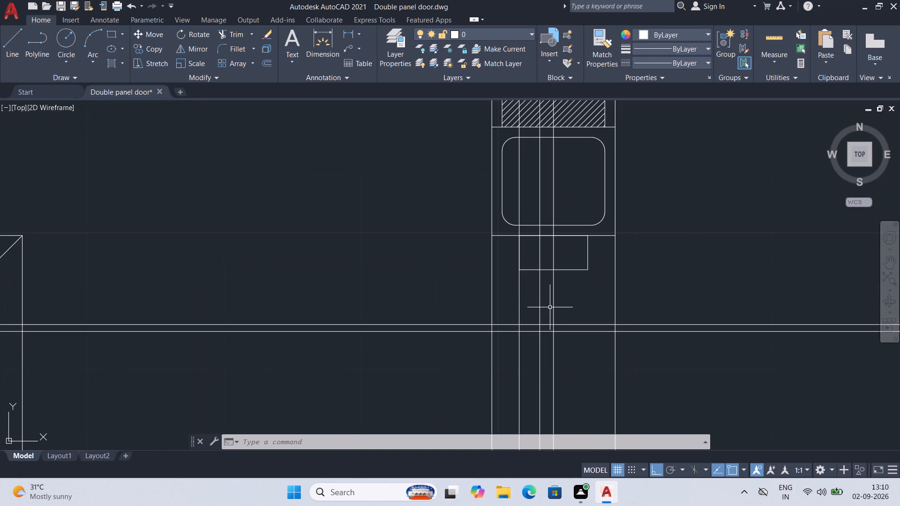
{"action": "left_click", "coordinate": [553, 307]}
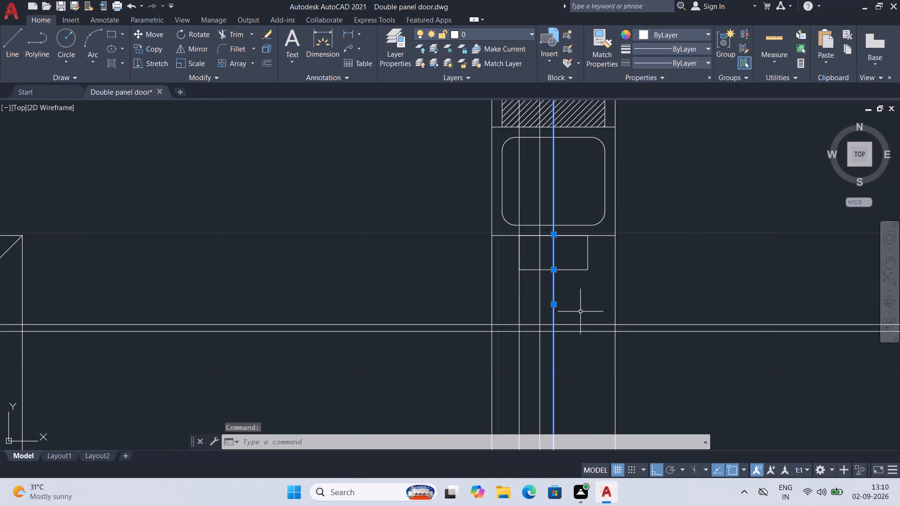
{"action": "key", "text": "Delete"}
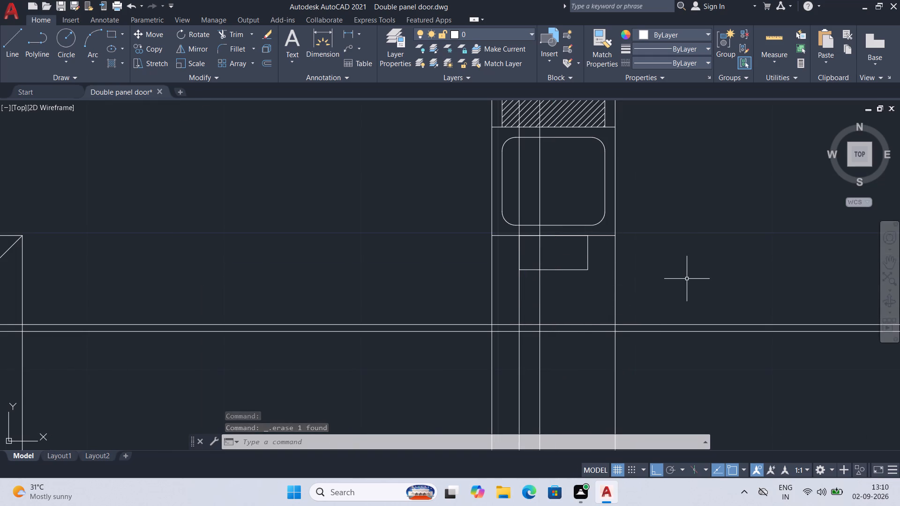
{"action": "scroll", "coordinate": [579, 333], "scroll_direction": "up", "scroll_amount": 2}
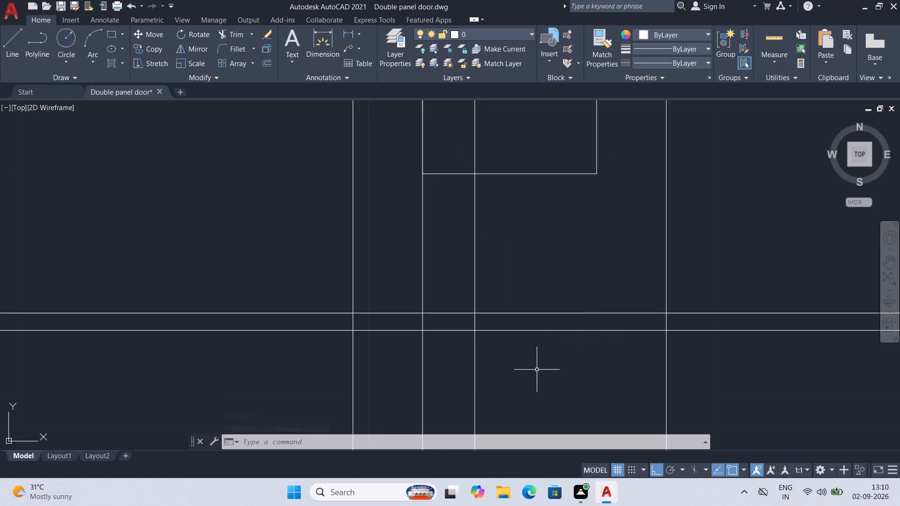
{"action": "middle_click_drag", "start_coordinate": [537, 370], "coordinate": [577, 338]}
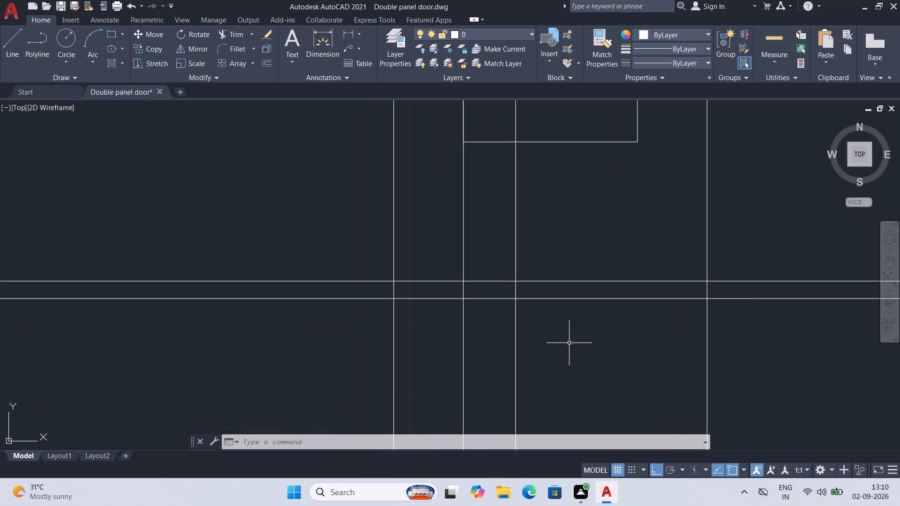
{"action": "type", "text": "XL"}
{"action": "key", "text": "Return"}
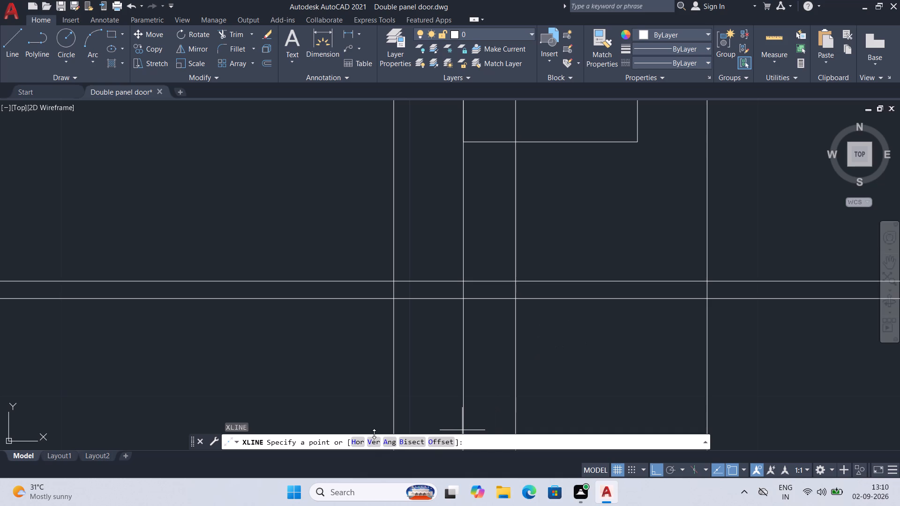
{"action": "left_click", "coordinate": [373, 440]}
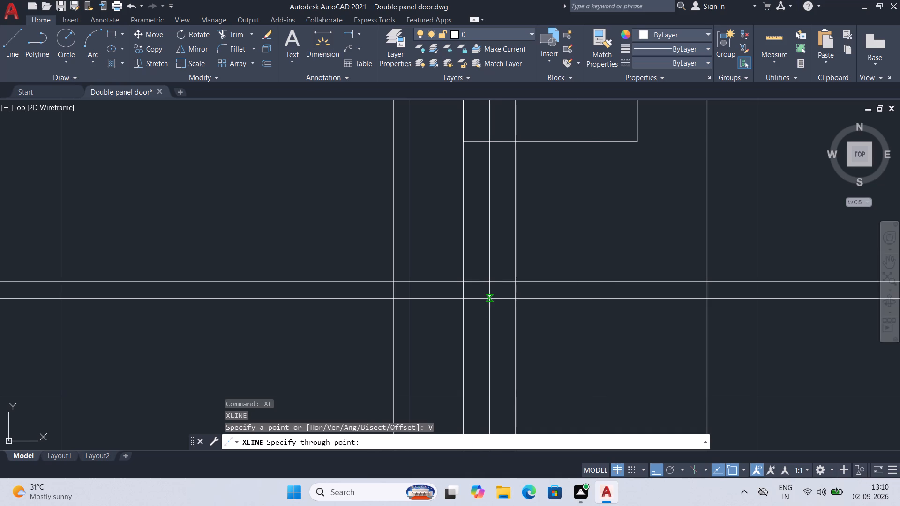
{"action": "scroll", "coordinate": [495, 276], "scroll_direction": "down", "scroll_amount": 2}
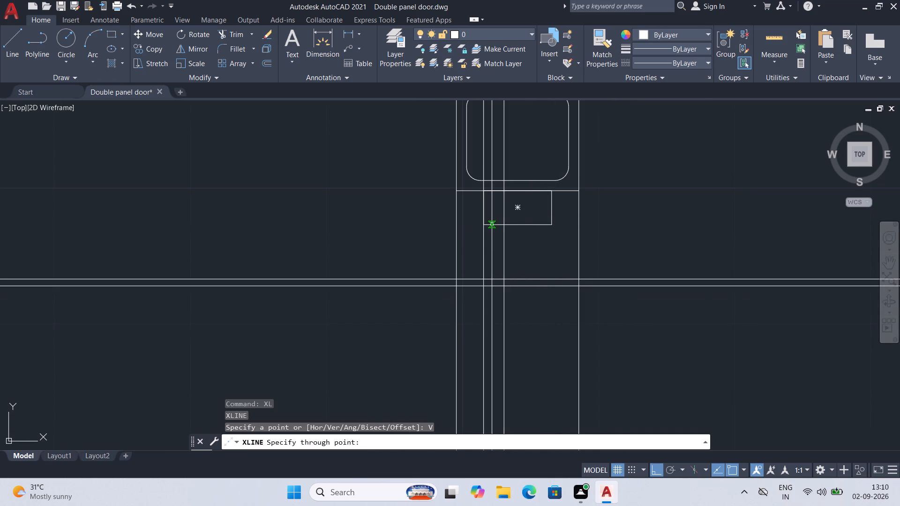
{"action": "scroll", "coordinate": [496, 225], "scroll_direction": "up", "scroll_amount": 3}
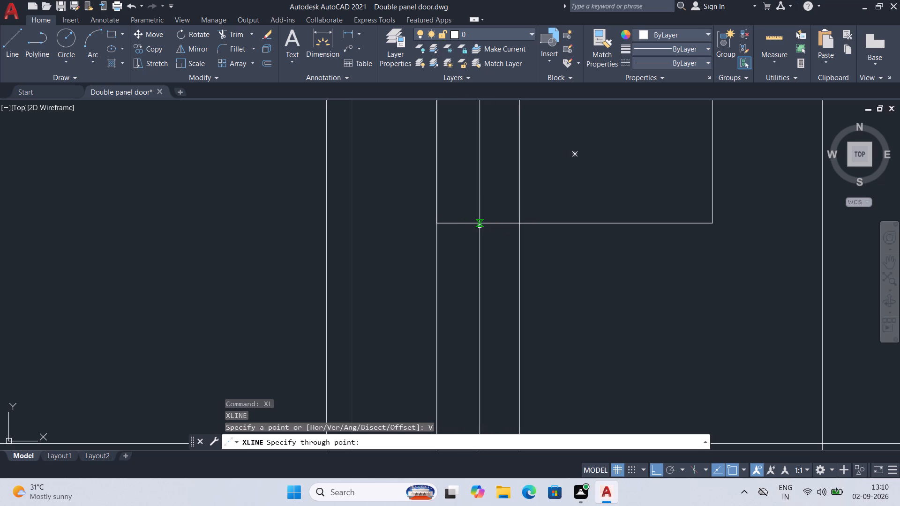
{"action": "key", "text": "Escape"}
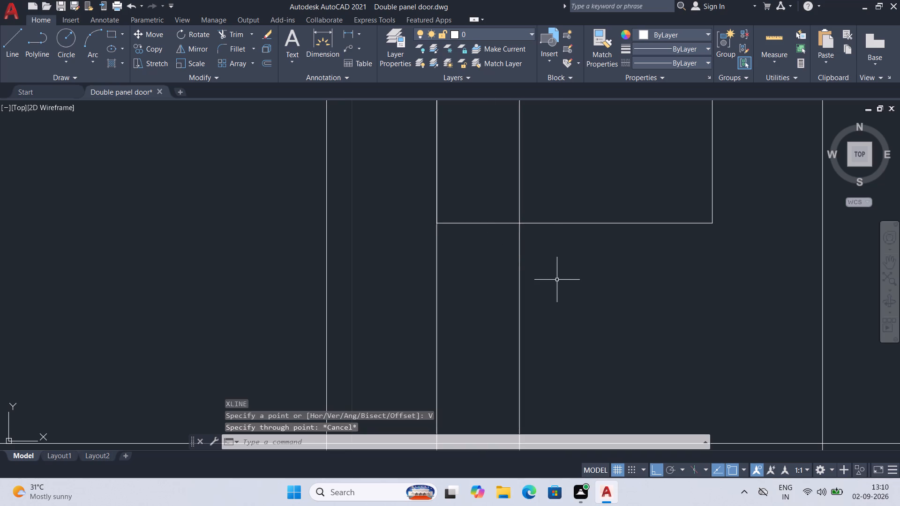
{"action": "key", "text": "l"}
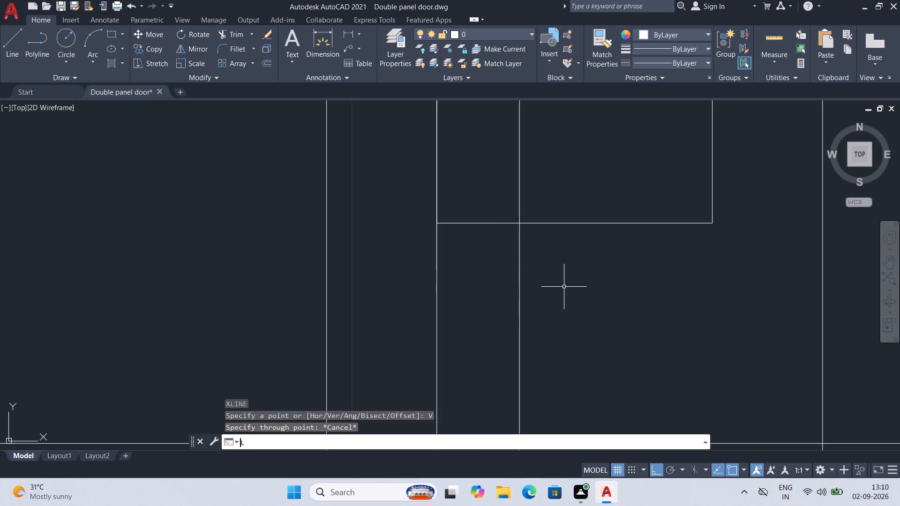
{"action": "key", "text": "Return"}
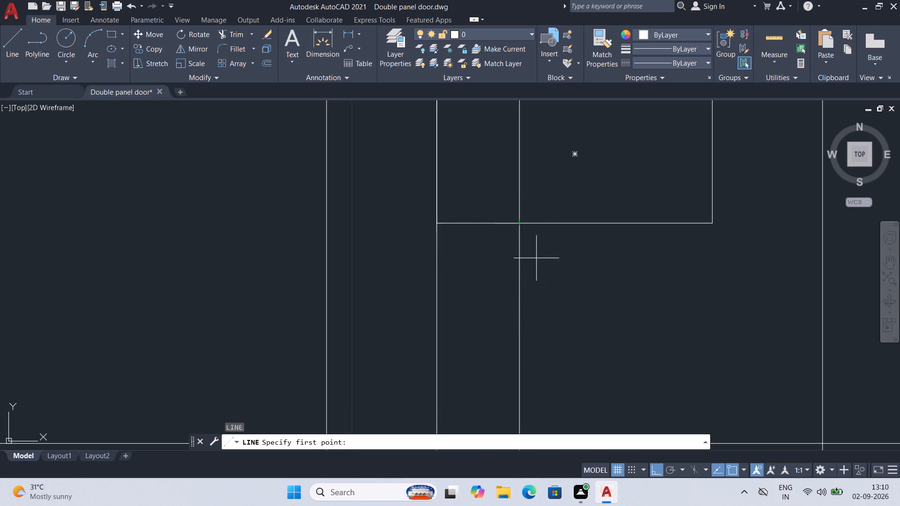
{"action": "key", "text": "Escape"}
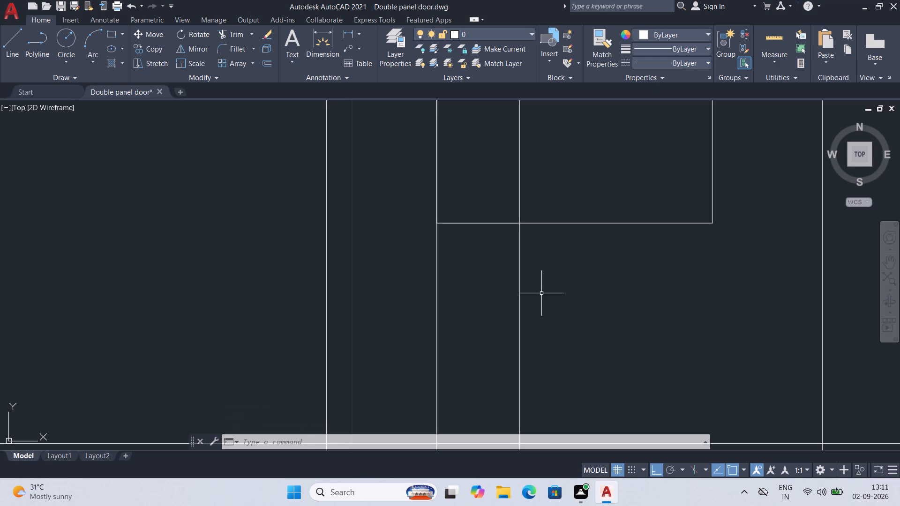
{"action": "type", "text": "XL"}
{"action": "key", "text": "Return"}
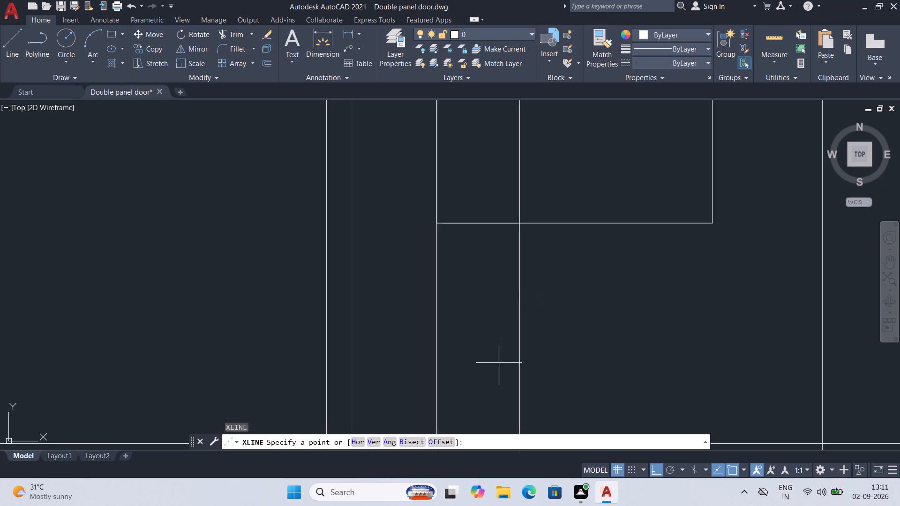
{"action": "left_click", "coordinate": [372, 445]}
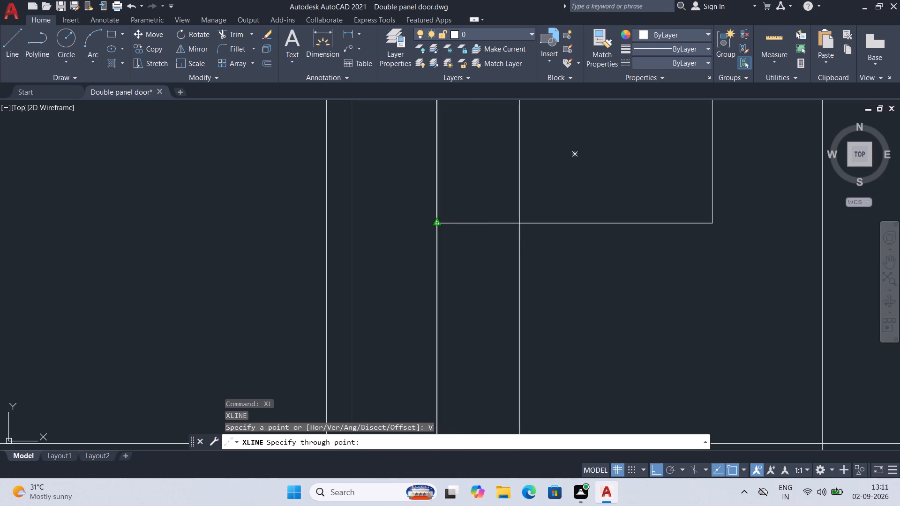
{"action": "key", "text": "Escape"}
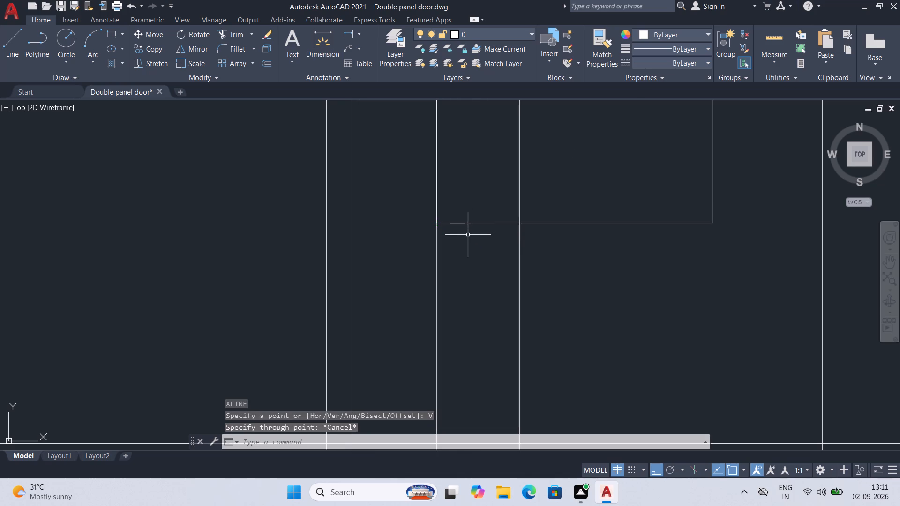
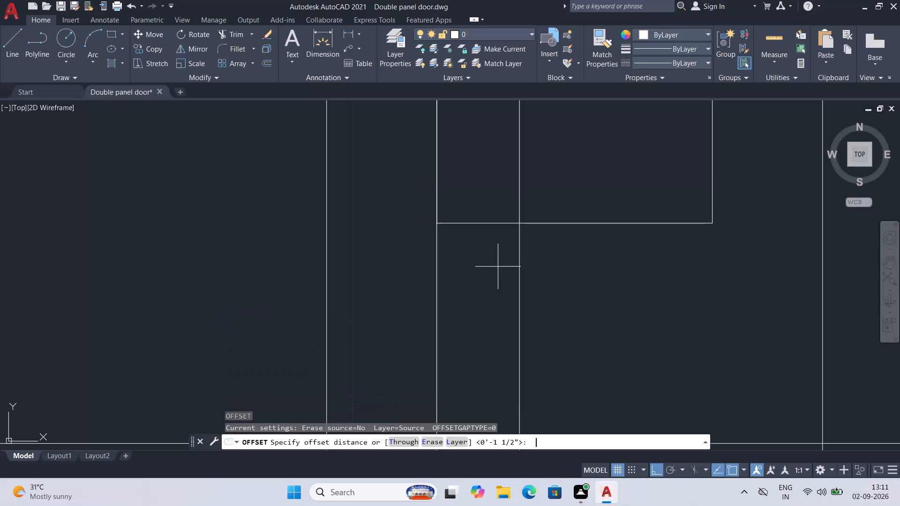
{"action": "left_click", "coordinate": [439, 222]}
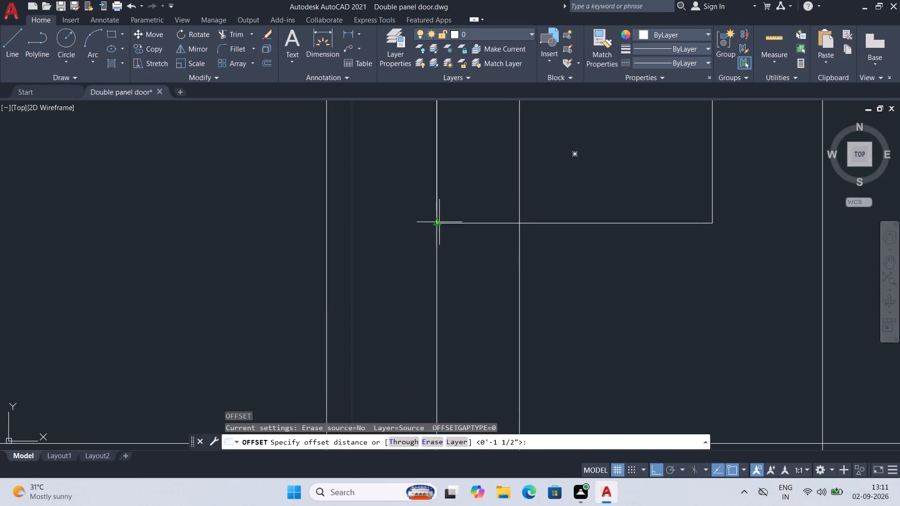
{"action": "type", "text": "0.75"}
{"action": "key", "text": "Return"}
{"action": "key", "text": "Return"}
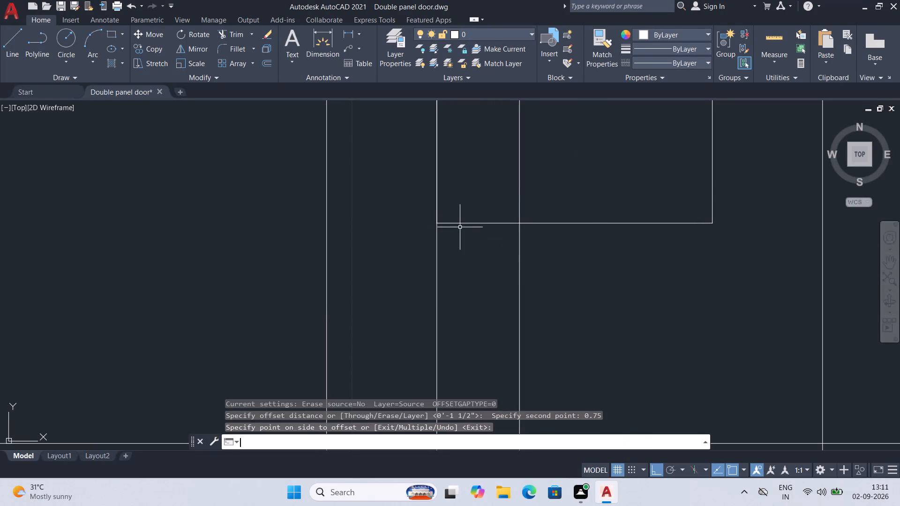
Offset the vertical construction line along the small rectangle's left edge by 0.75" to the right in the vertical section.
{"action": "key", "text": "o"}
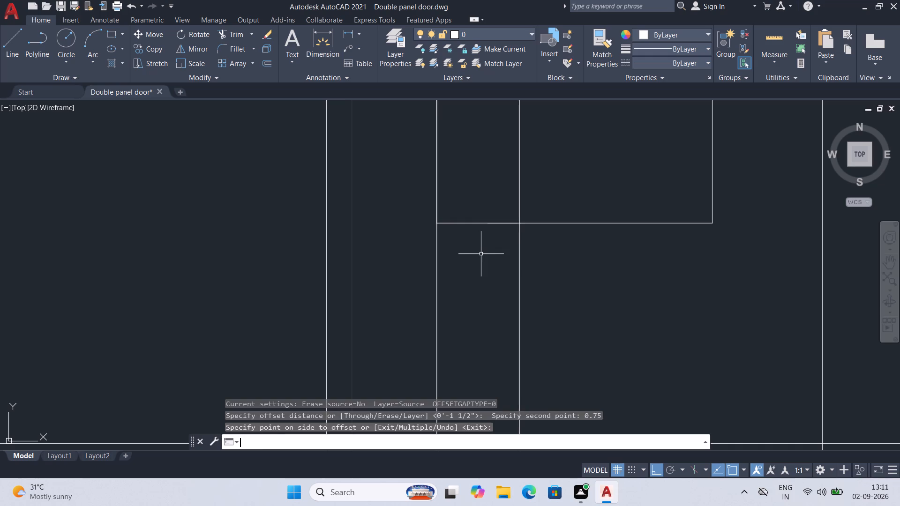
{"action": "key", "text": "Return"}
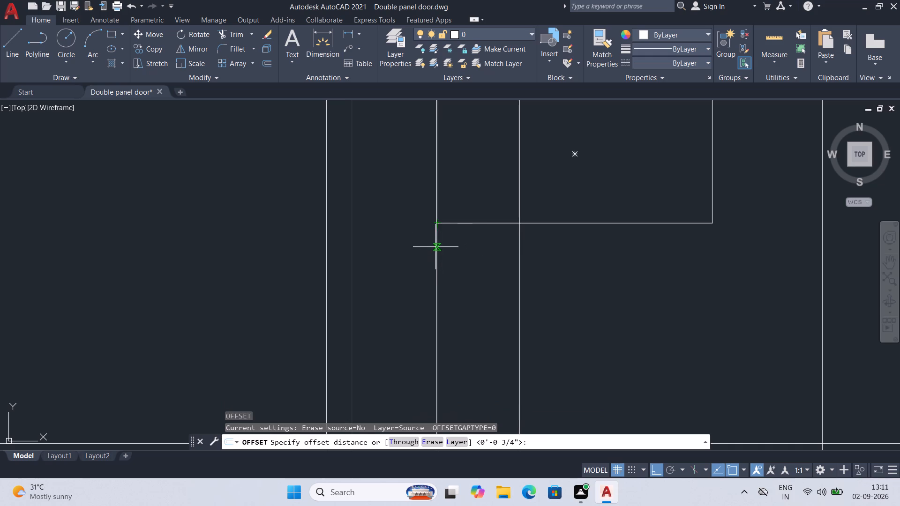
{"action": "left_click", "coordinate": [437, 225]}
{"action": "type", "text": "0.75"}
{"action": "key", "text": "Return"}
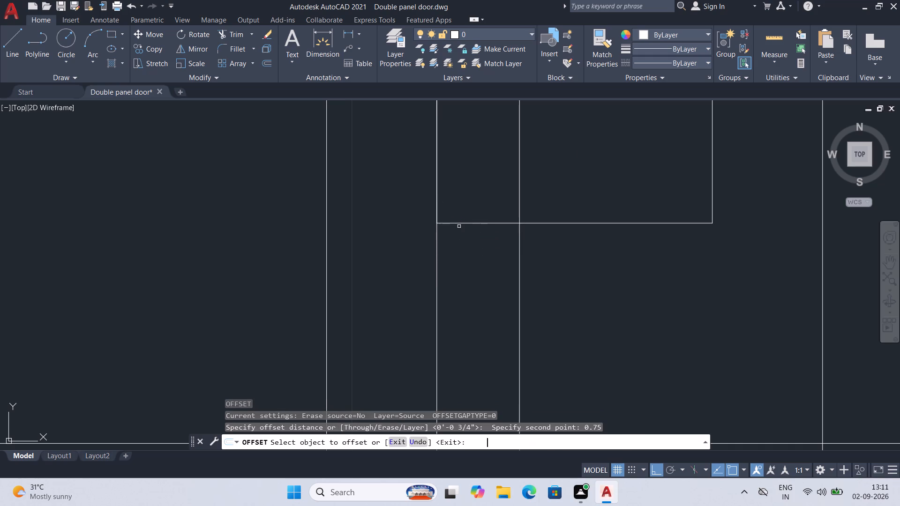
{"action": "left_click", "coordinate": [437, 246]}
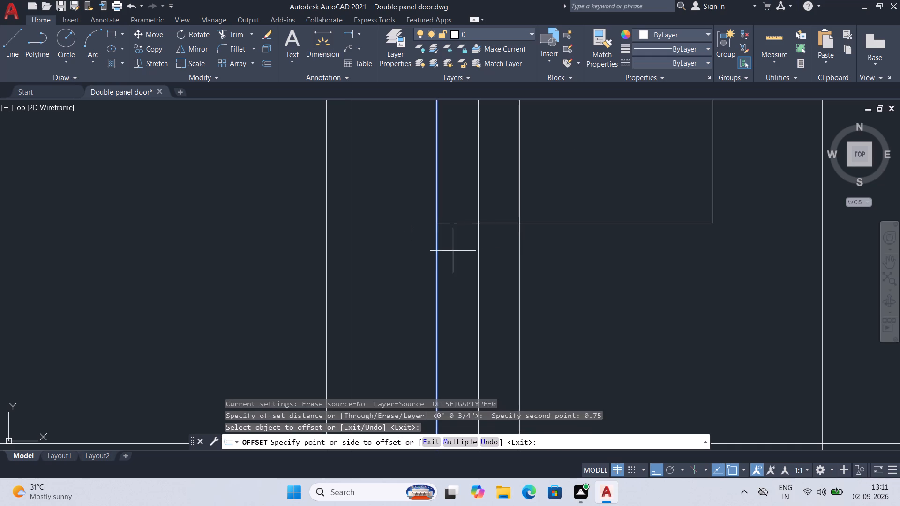
{"action": "left_click", "coordinate": [471, 251]}
Save the drawing with the new 0.75" offset line.
{"action": "key", "text": "ctrl+s"}
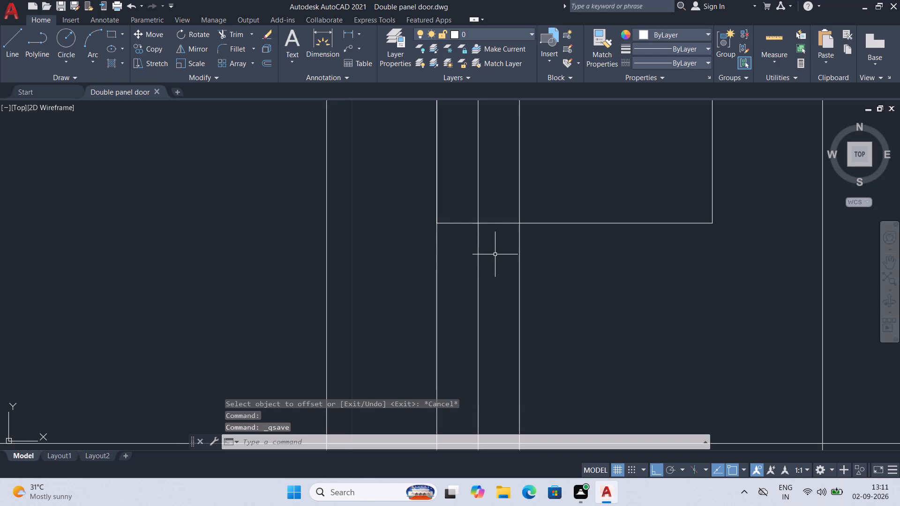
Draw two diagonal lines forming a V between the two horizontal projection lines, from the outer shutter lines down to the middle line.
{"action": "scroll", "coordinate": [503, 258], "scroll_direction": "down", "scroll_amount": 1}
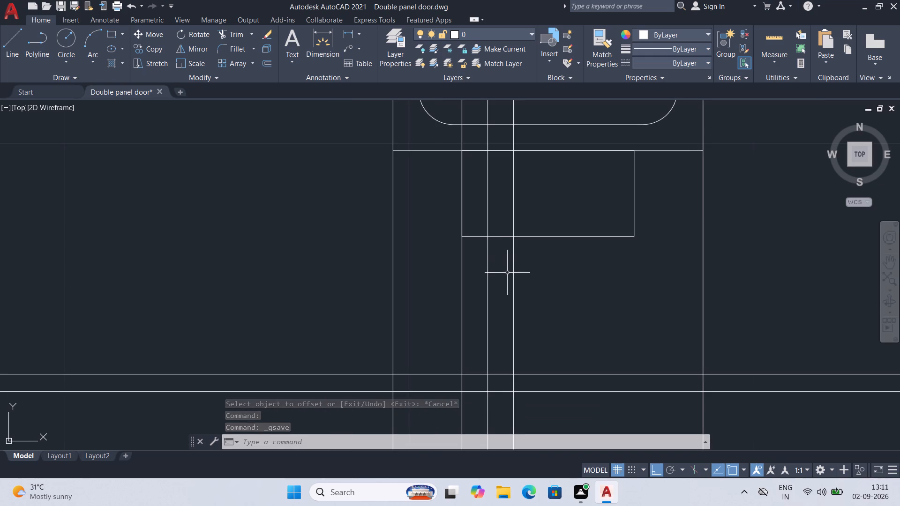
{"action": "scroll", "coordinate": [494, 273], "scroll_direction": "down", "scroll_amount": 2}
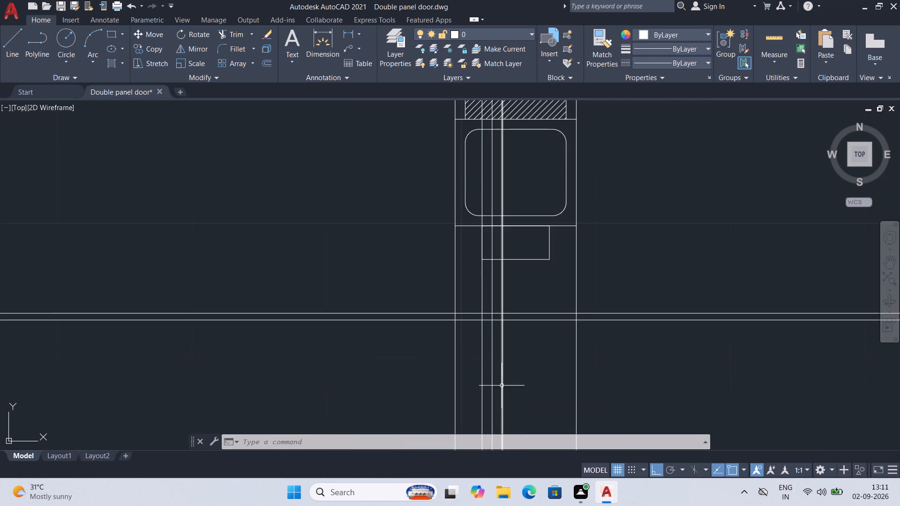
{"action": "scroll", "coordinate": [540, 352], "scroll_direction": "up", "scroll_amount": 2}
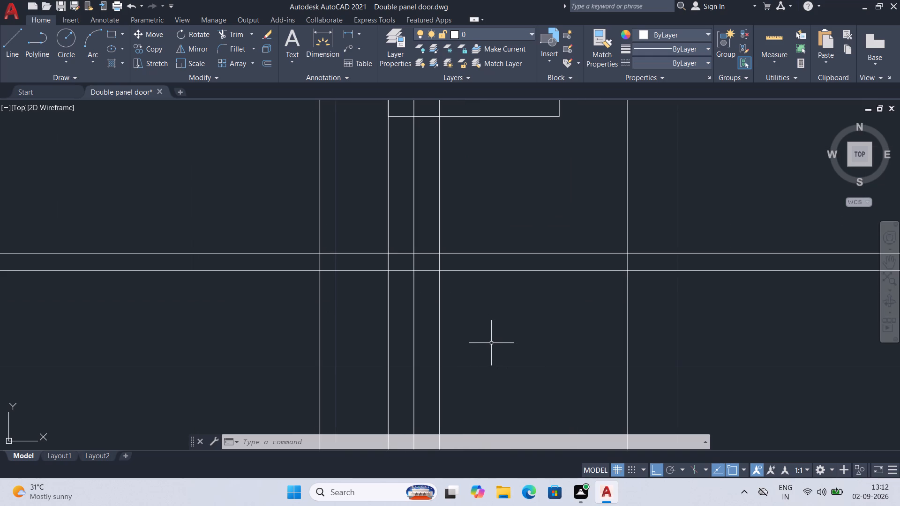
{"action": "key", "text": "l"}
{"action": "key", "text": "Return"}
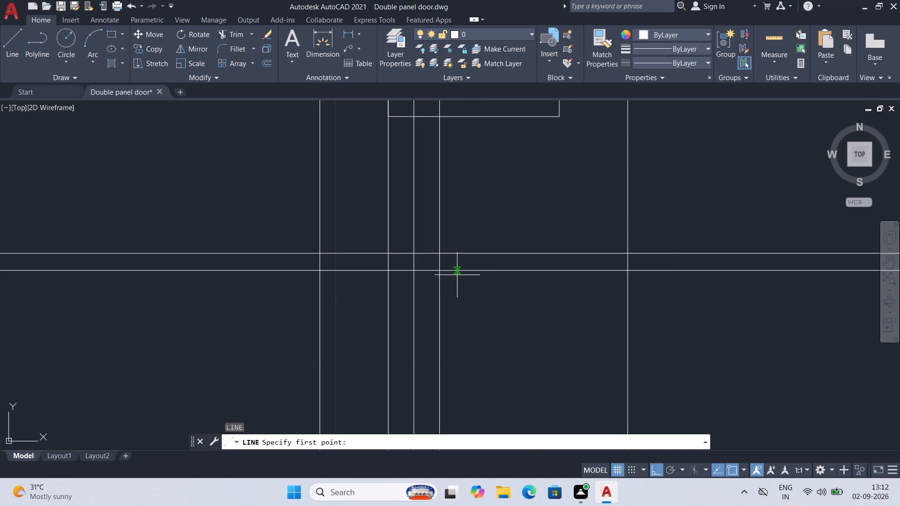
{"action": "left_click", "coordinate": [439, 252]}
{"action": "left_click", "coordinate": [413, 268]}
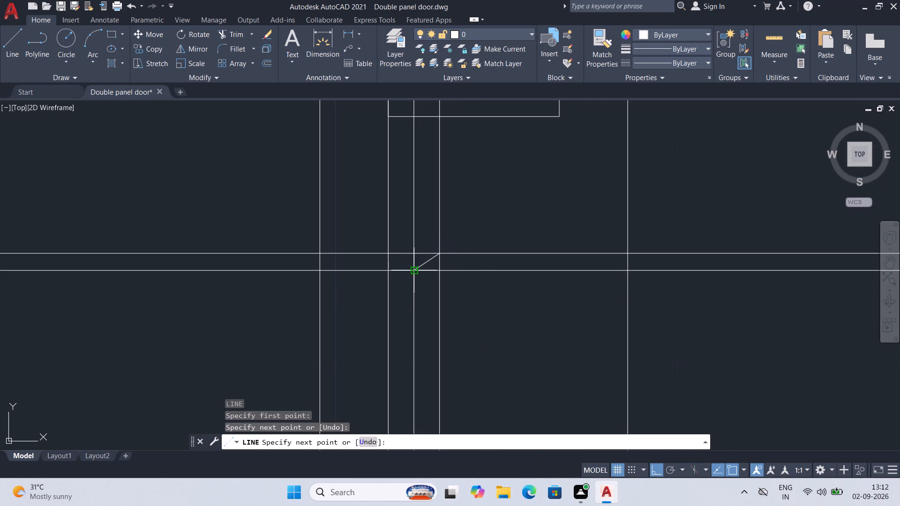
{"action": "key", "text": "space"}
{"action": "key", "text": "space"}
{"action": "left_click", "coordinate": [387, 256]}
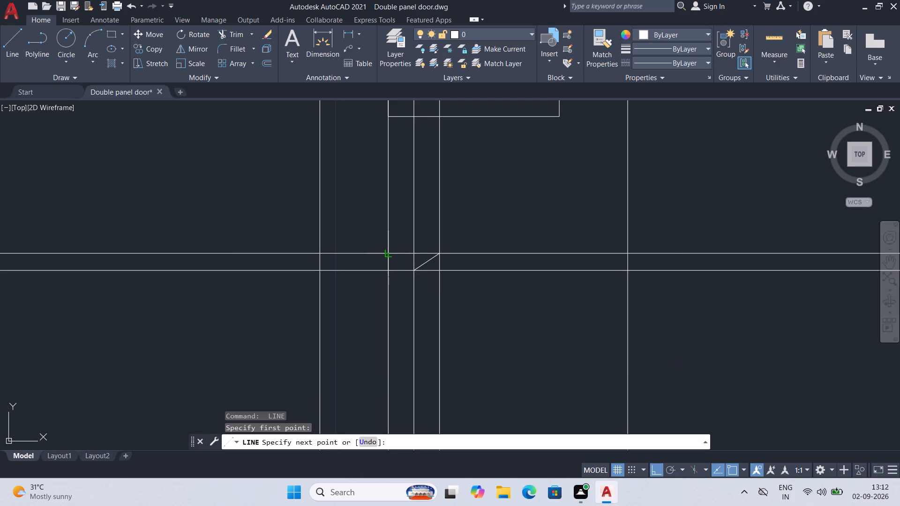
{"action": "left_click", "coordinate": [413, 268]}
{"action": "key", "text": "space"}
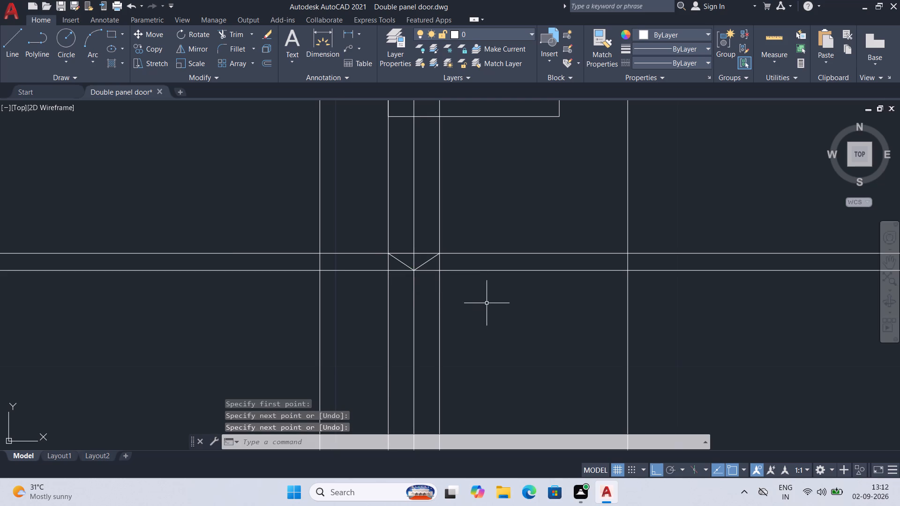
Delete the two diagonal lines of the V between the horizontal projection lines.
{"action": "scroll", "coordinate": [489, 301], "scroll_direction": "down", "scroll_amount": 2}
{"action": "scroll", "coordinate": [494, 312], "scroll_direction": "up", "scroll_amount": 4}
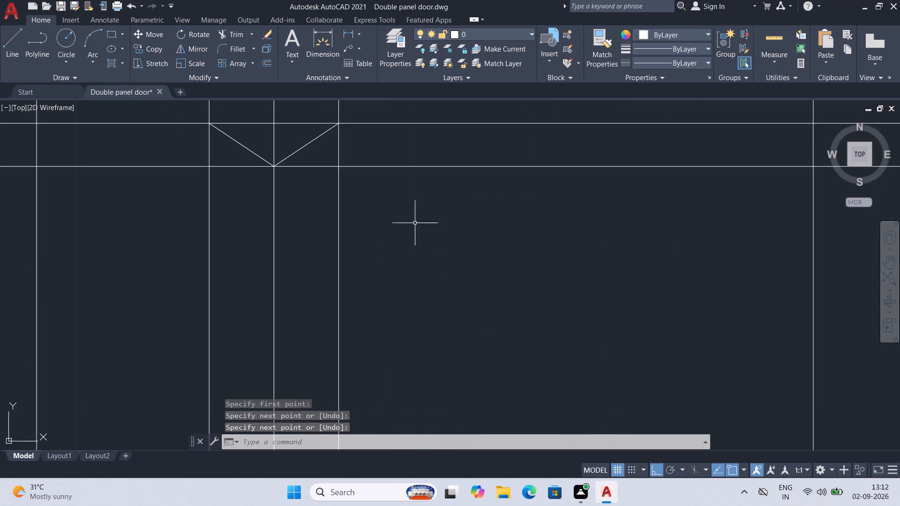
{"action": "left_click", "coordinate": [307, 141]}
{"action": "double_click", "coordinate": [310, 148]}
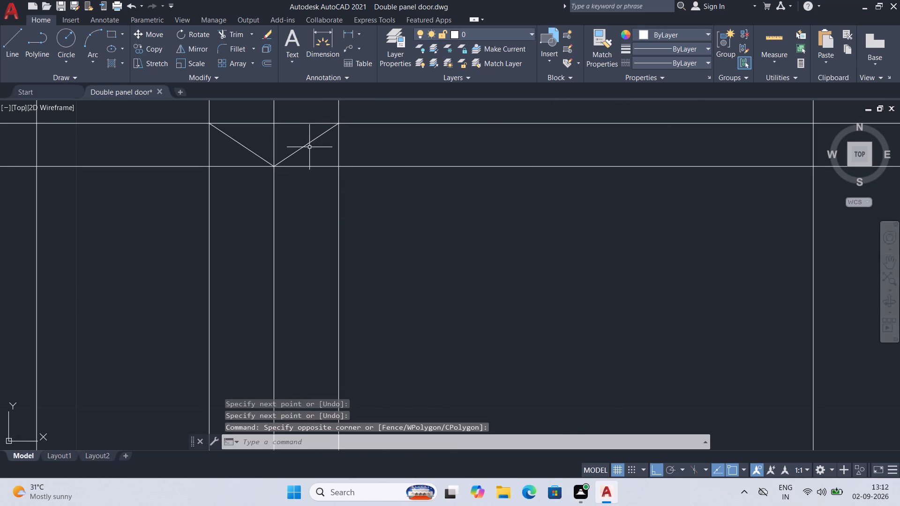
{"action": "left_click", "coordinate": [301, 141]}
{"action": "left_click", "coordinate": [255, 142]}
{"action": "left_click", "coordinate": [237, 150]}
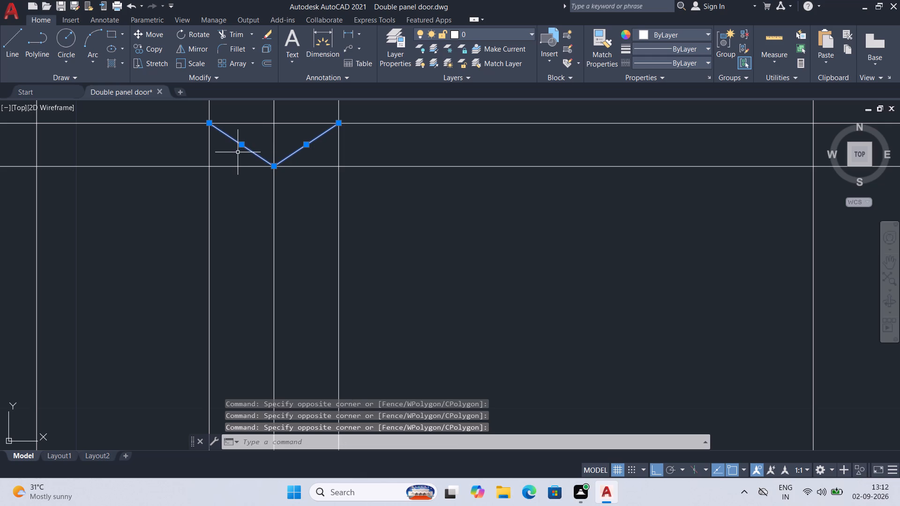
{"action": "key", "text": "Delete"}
Start a construction line around the shutter lines below the frame head in the vertical section.
{"action": "scroll", "coordinate": [512, 255], "scroll_direction": "down", "scroll_amount": 2}
{"action": "scroll", "coordinate": [473, 261], "scroll_direction": "down", "scroll_amount": 2}
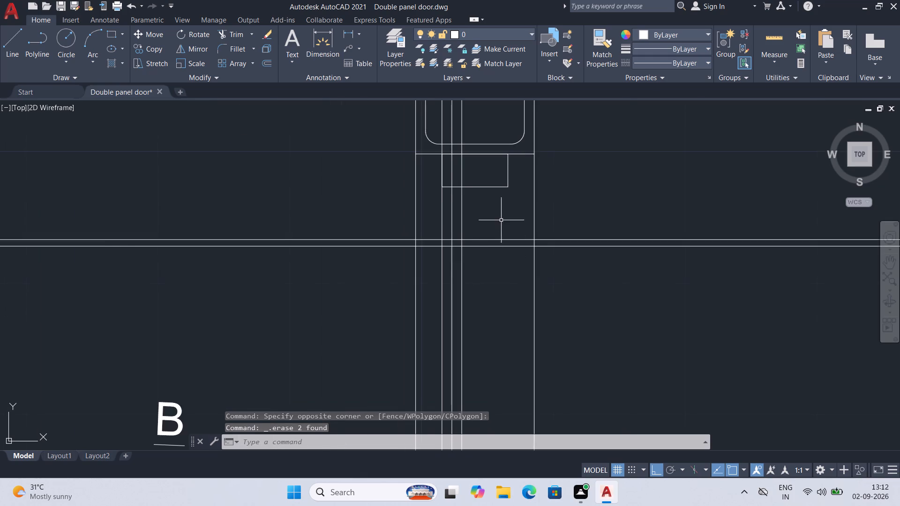
{"action": "scroll", "coordinate": [501, 220], "scroll_direction": "down", "scroll_amount": 1}
{"action": "middle_click_drag", "start_coordinate": [502, 224], "coordinate": [501, 268]}
{"action": "scroll", "coordinate": [494, 264], "scroll_direction": "up", "scroll_amount": 1}
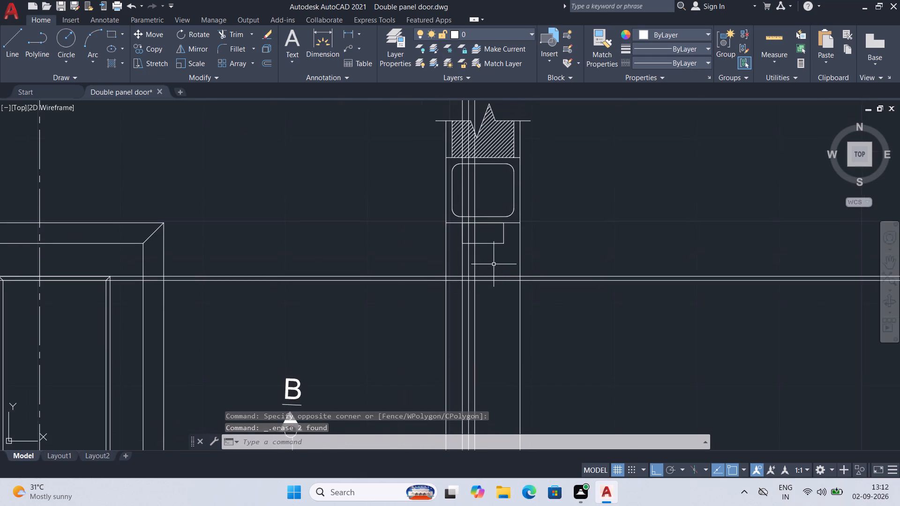
{"action": "key", "text": "x"}
{"action": "key", "text": "l"}
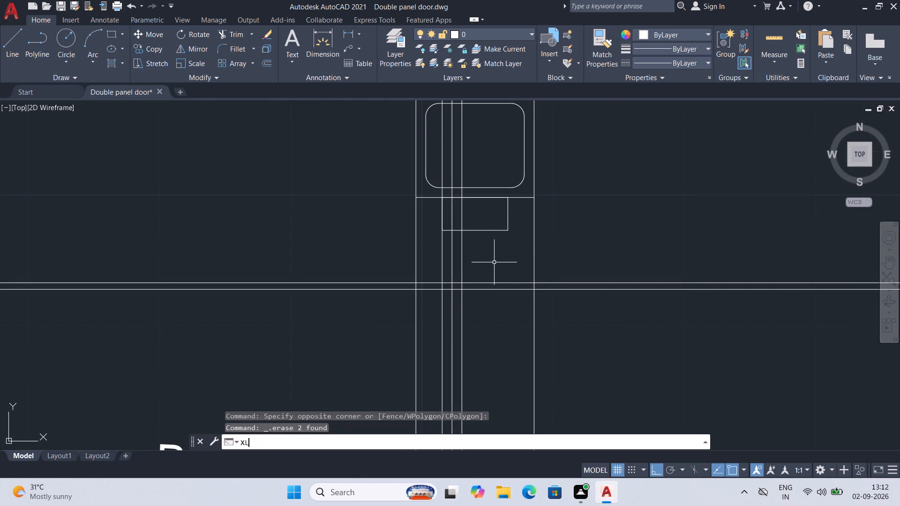
{"action": "key", "text": "Return"}
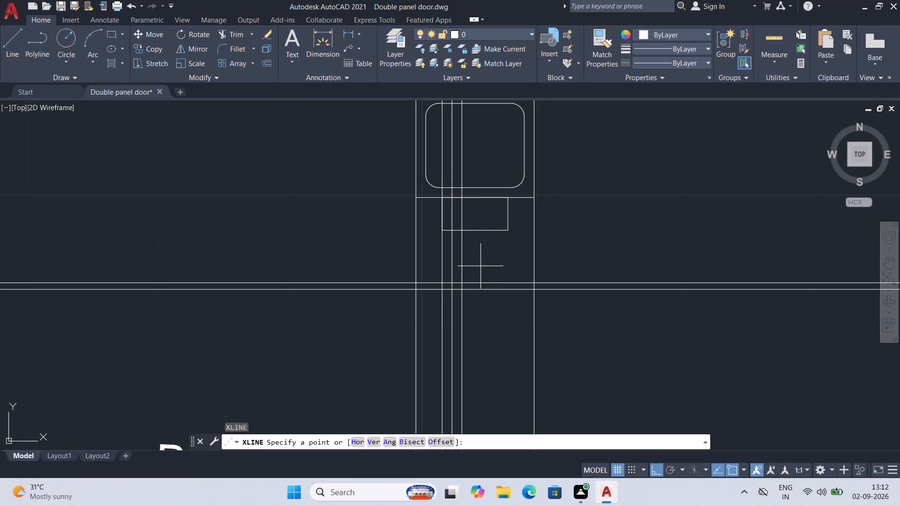
{"action": "scroll", "coordinate": [480, 266], "scroll_direction": "up", "scroll_amount": 2}
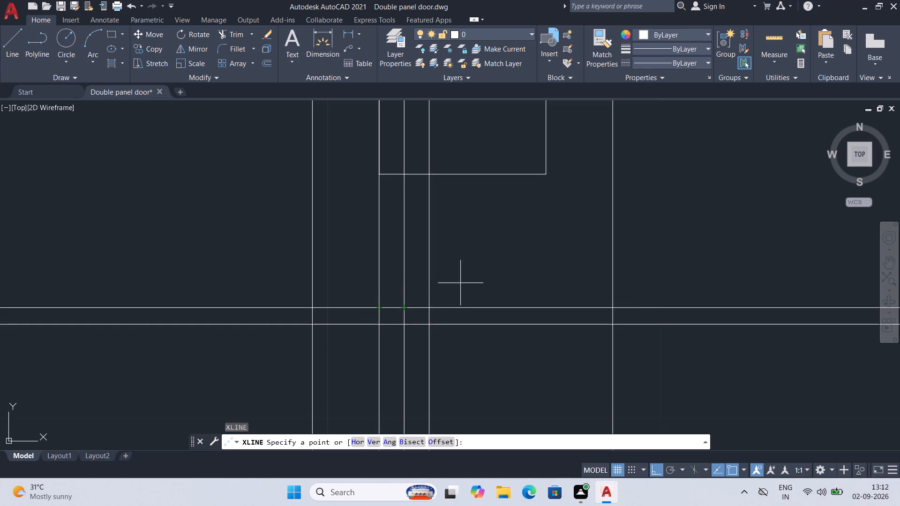
{"action": "scroll", "coordinate": [510, 243], "scroll_direction": "down", "scroll_amount": 3}
{"action": "scroll", "coordinate": [517, 243], "scroll_direction": "up", "scroll_amount": 1}
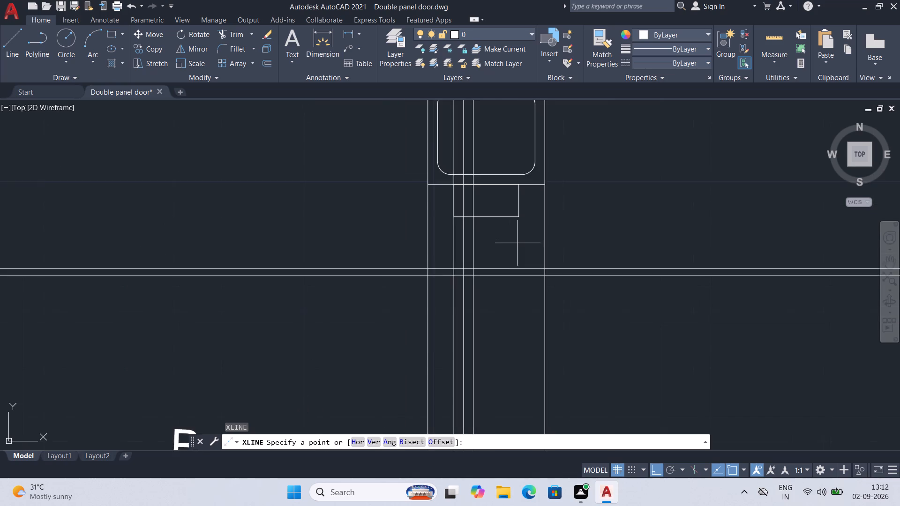
{"action": "scroll", "coordinate": [517, 243], "scroll_direction": "up", "scroll_amount": 1}
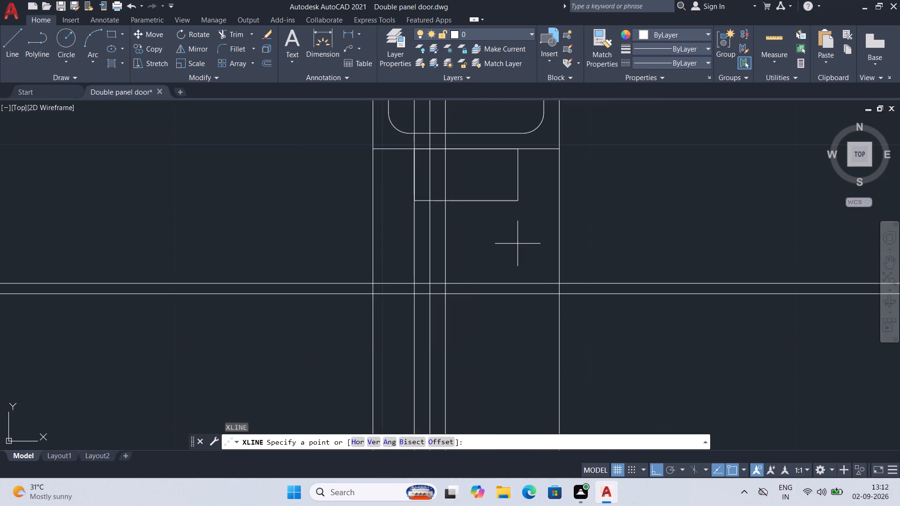
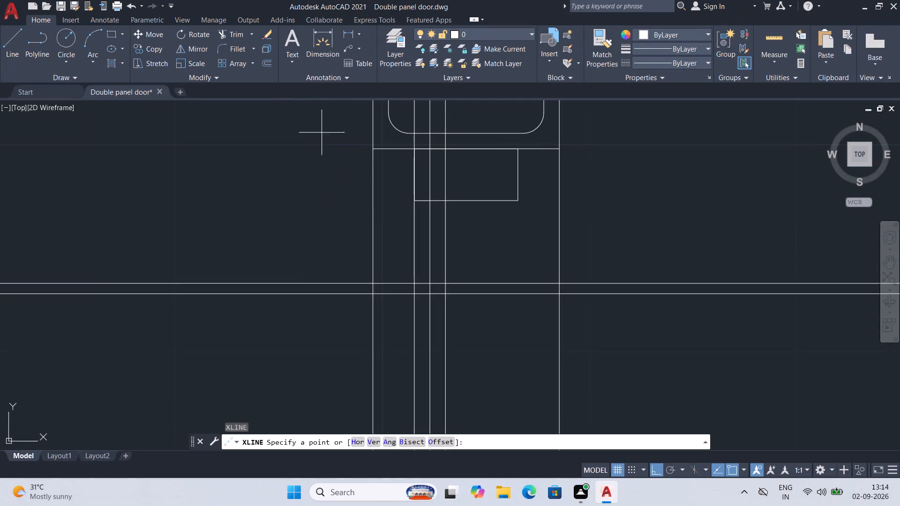
Check the horizontal gap between the middle and rightmost of the three closely spaced vertical shutter lines with a trial linear dimension.
{"action": "left_click", "coordinate": [350, 36]}
{"action": "scroll", "coordinate": [465, 255], "scroll_direction": "up", "scroll_amount": 4}
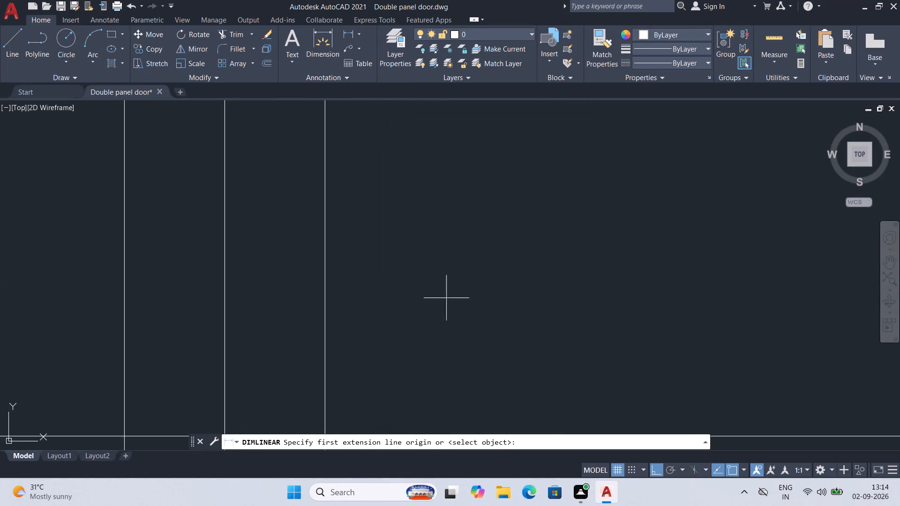
{"action": "left_click", "coordinate": [225, 292]}
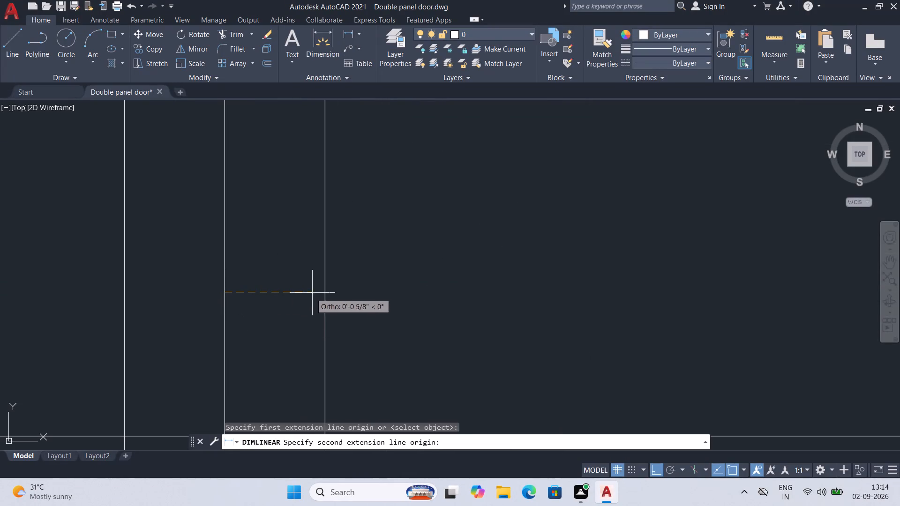
{"action": "left_click", "coordinate": [325, 295]}
{"action": "scroll", "coordinate": [322, 295], "scroll_direction": "down", "scroll_amount": 4}
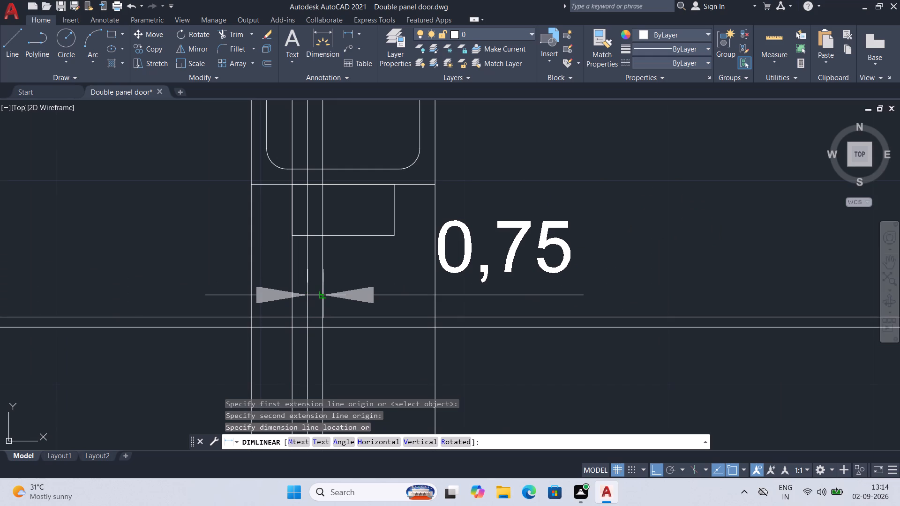
{"action": "key", "text": "Escape"}
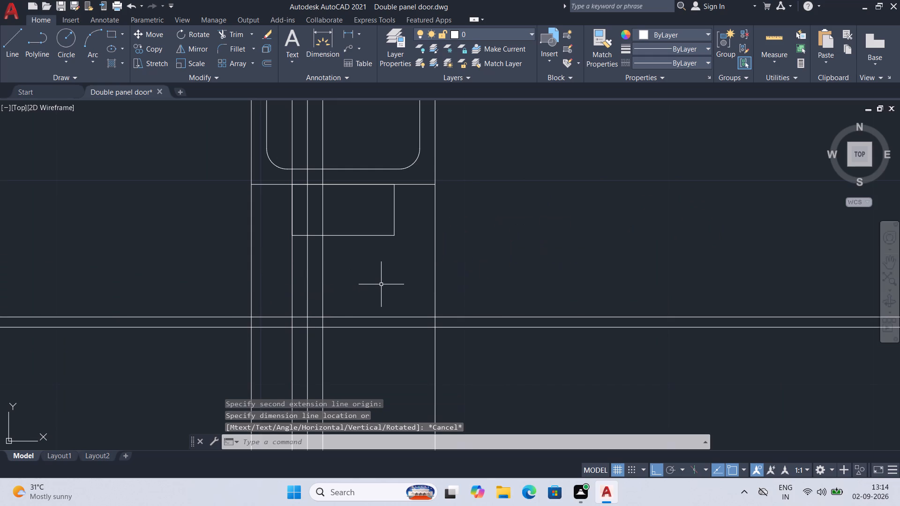
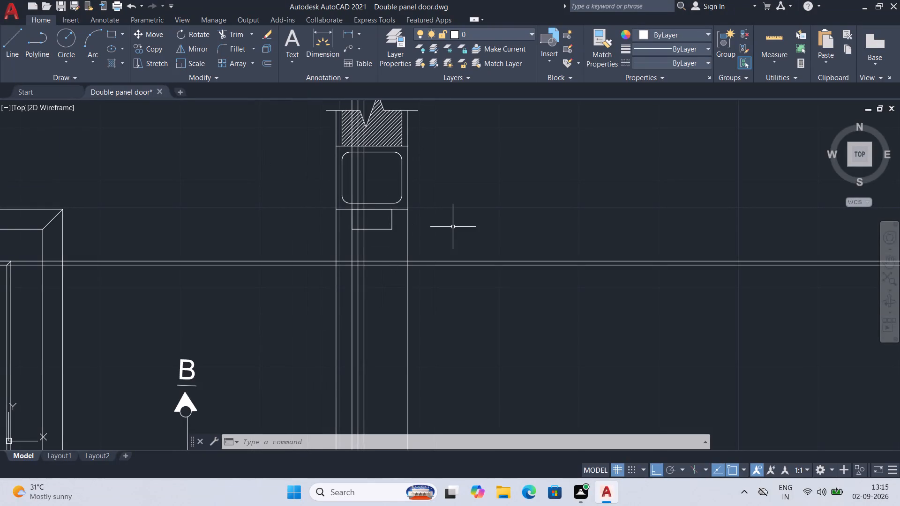
Delete the rounded rectangle inside the frame head section below the hatched wall.
{"action": "scroll", "coordinate": [422, 225], "scroll_direction": "down", "scroll_amount": 1}
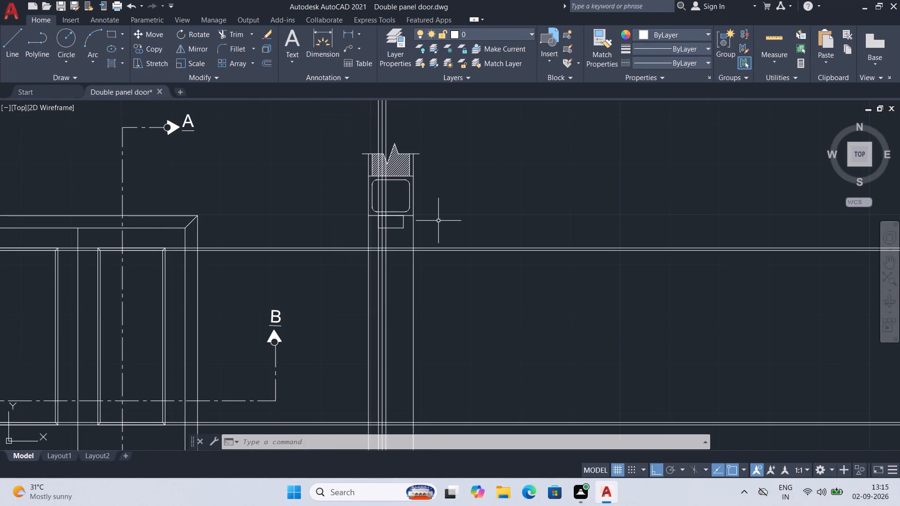
{"action": "scroll", "coordinate": [438, 221], "scroll_direction": "down", "scroll_amount": 1}
{"action": "middle_click_drag", "start_coordinate": [438, 221], "coordinate": [457, 260]}
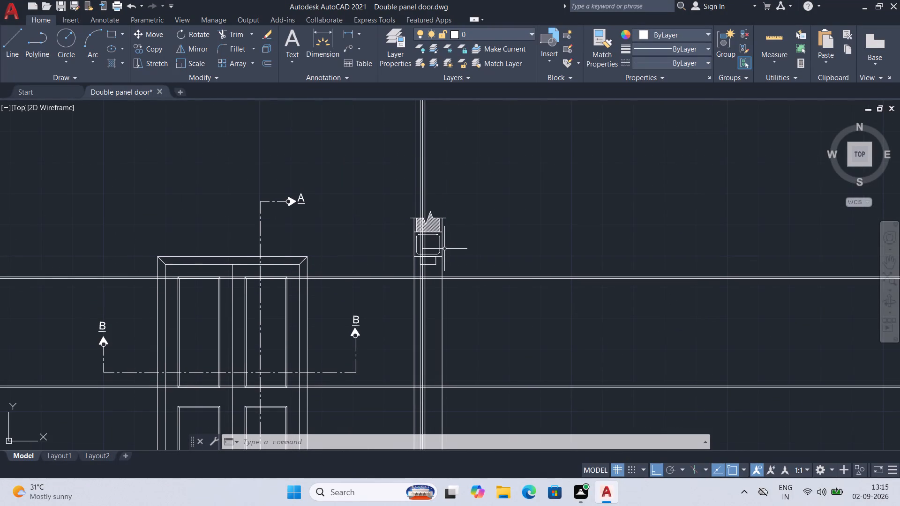
{"action": "scroll", "coordinate": [444, 249], "scroll_direction": "up", "scroll_amount": 2}
{"action": "scroll", "coordinate": [408, 234], "scroll_direction": "up", "scroll_amount": 2}
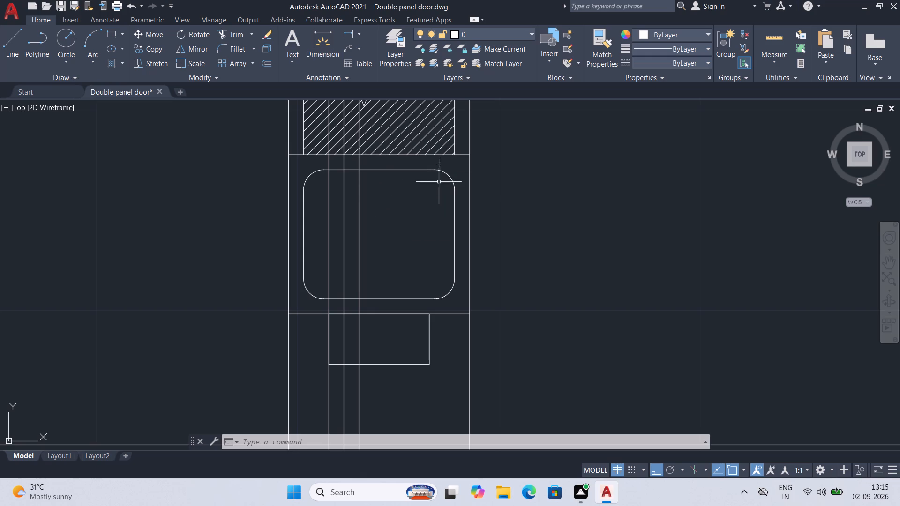
{"action": "left_click", "coordinate": [450, 164]}
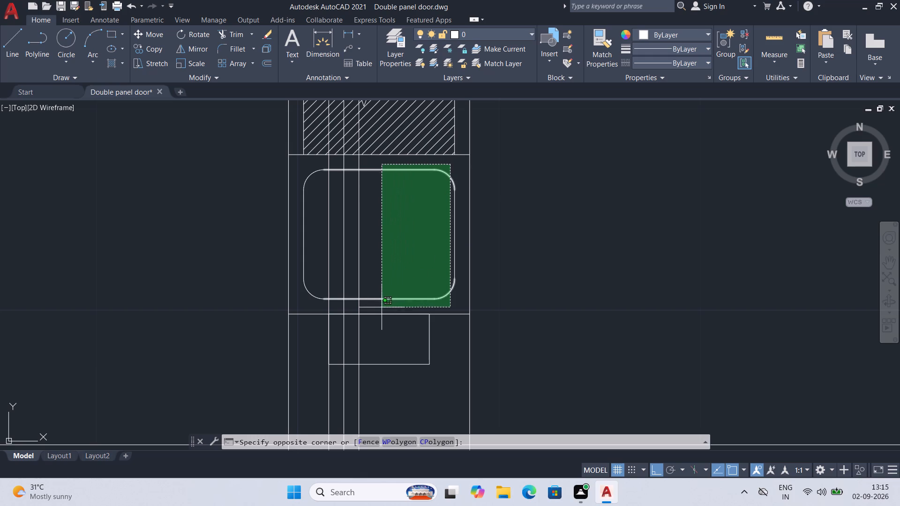
{"action": "left_click", "coordinate": [382, 307]}
{"action": "left_click", "coordinate": [459, 219]}
{"action": "left_click", "coordinate": [449, 236]}
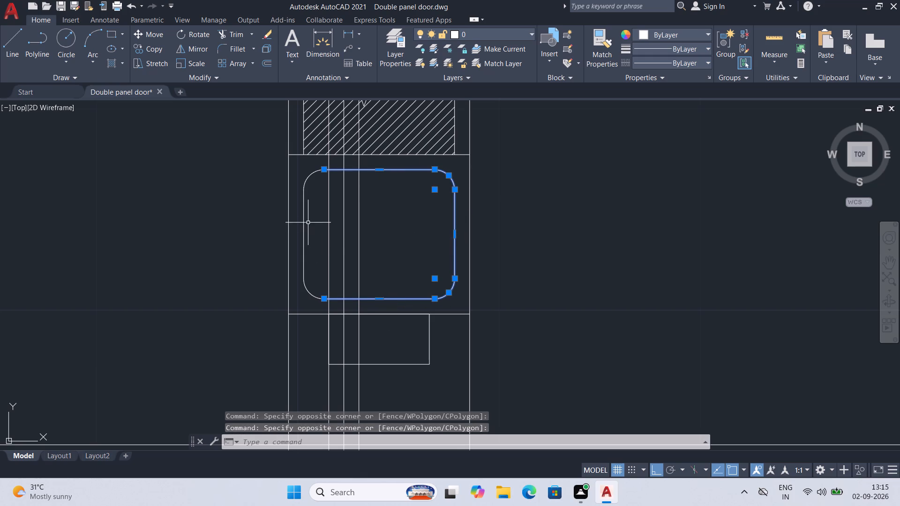
{"action": "left_click", "coordinate": [317, 183]}
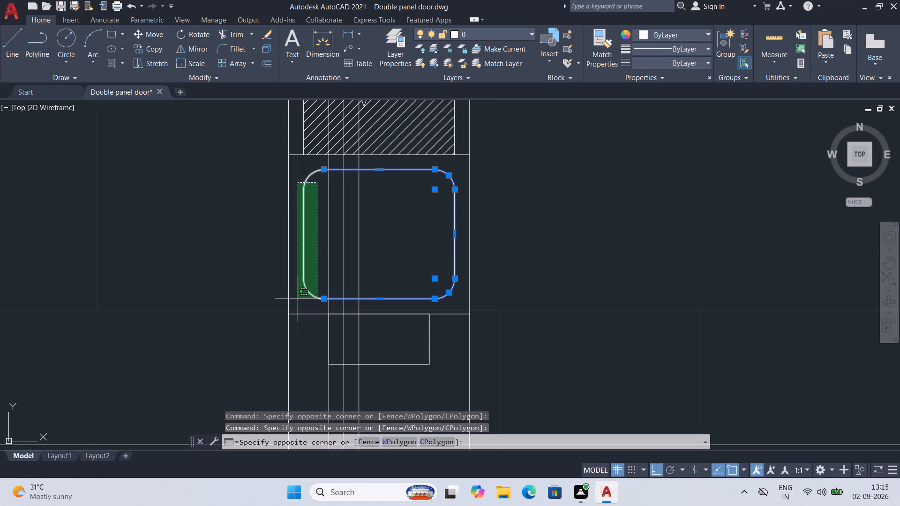
{"action": "left_click", "coordinate": [302, 298]}
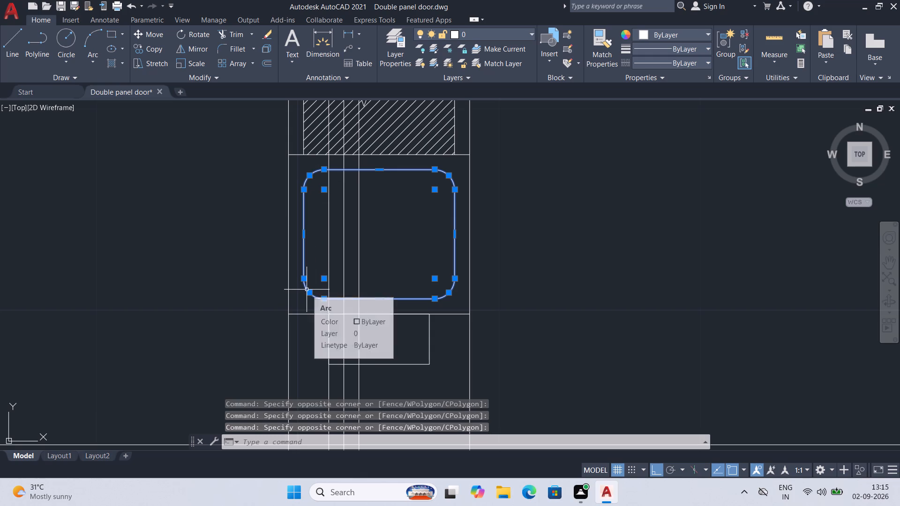
{"action": "key", "text": "Delete"}
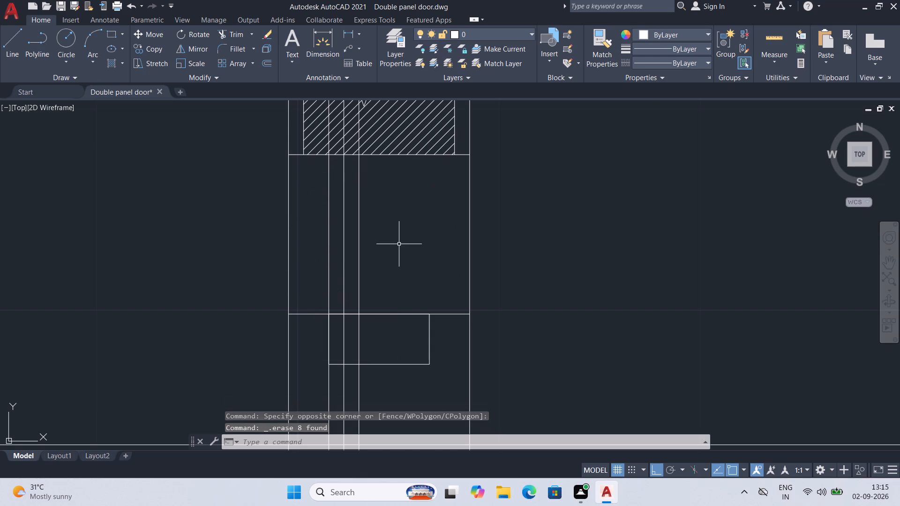
Offset the four edges of the frame head section inward by 0.75 inch.
{"action": "key", "text": "o"}
{"action": "key", "text": "Return"}
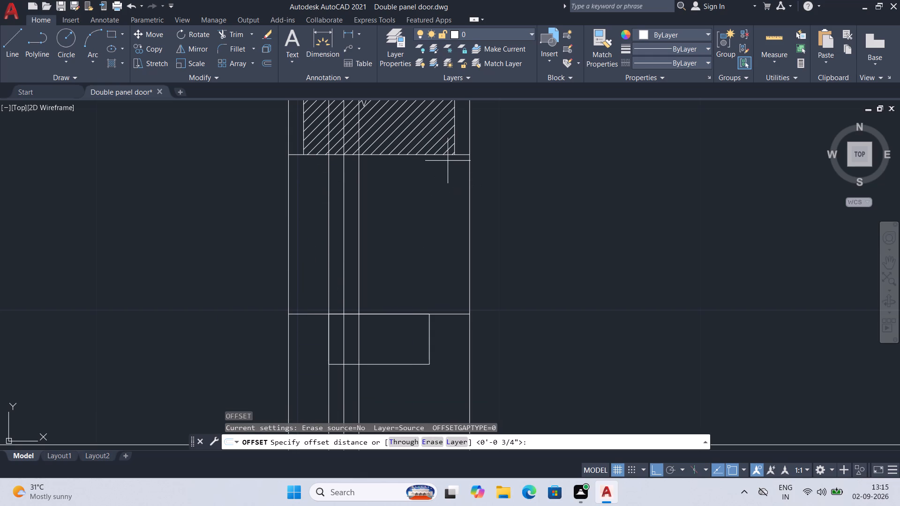
{"action": "left_click", "coordinate": [459, 155]}
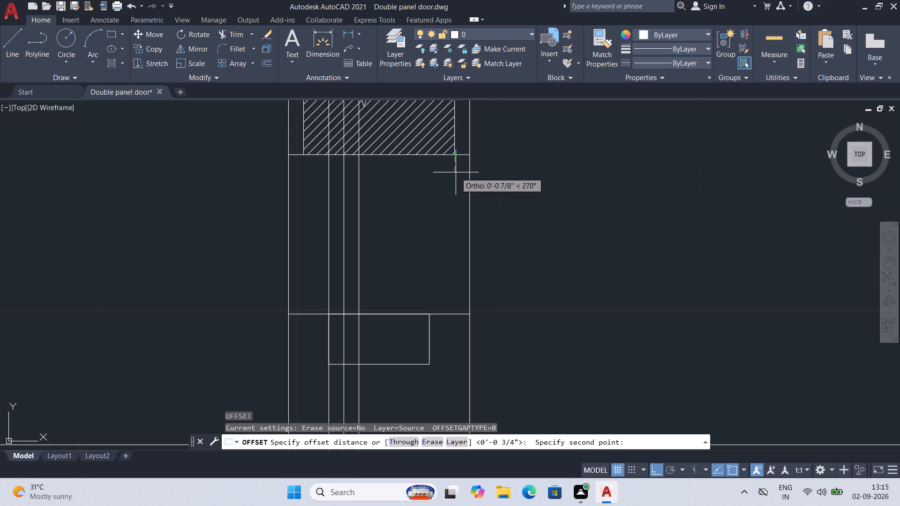
{"action": "type", "text": ".75"}
{"action": "key", "text": "Return"}
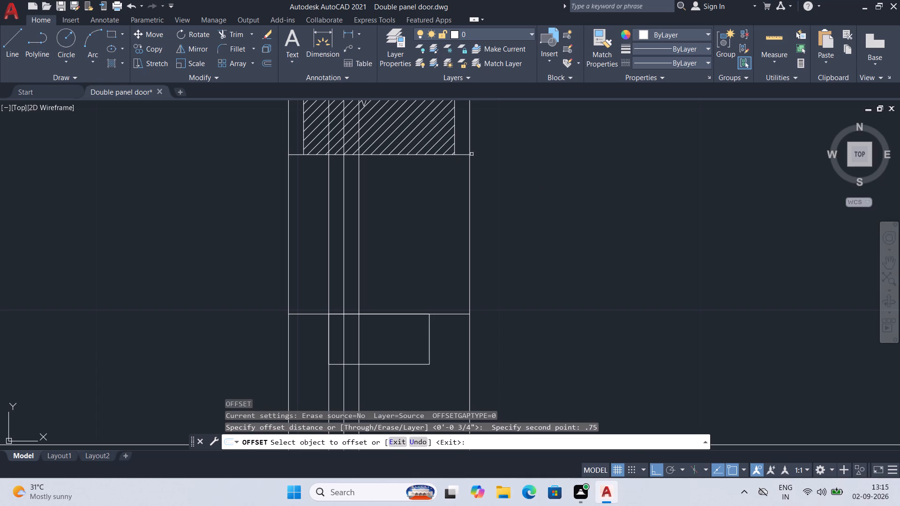
{"action": "left_click", "coordinate": [460, 155]}
{"action": "left_click", "coordinate": [460, 170]}
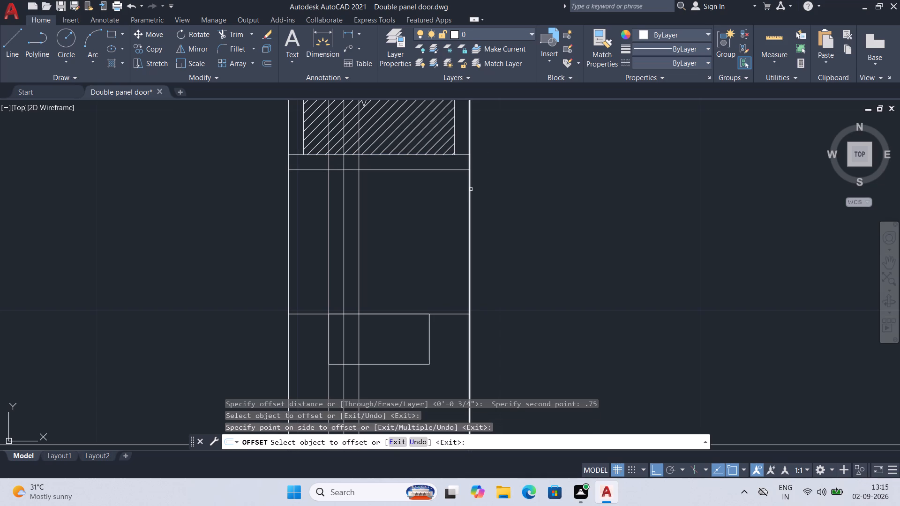
{"action": "left_click", "coordinate": [471, 188]}
{"action": "left_click", "coordinate": [457, 186]}
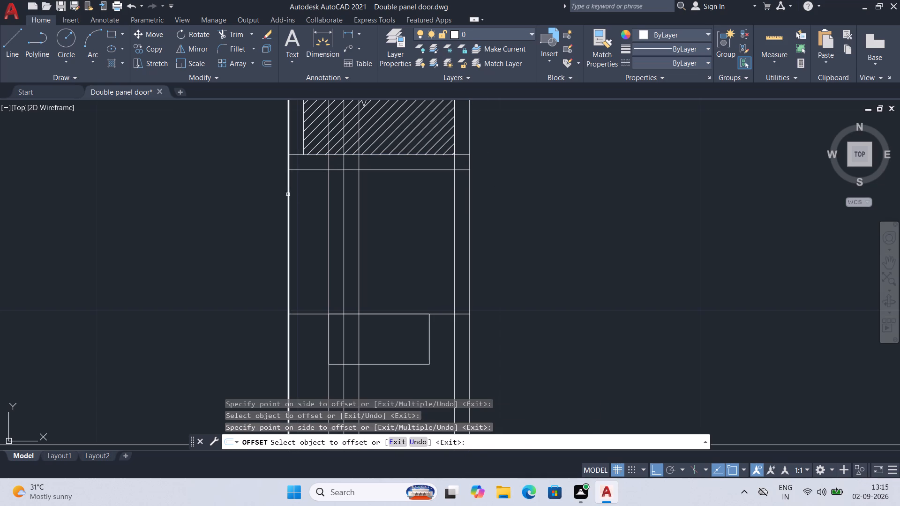
{"action": "left_click", "coordinate": [288, 194]}
{"action": "left_click", "coordinate": [305, 196]}
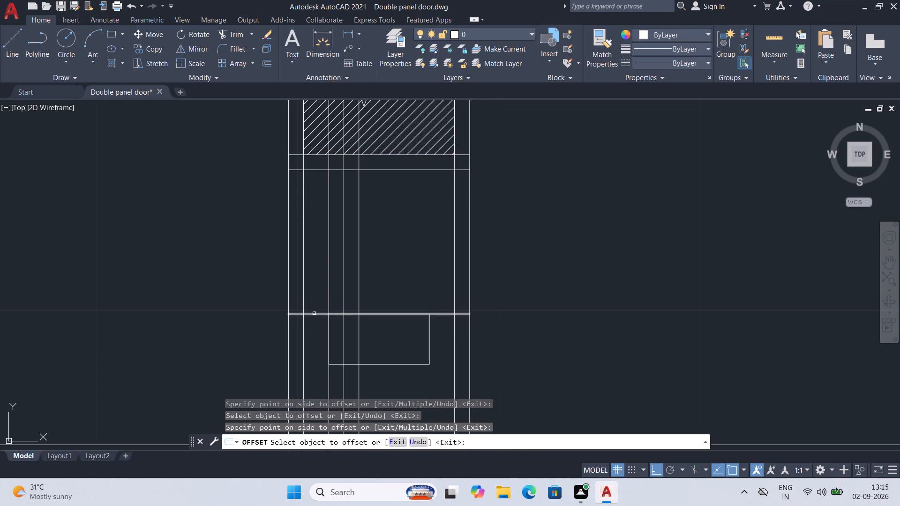
{"action": "left_click", "coordinate": [314, 313]}
{"action": "left_click", "coordinate": [314, 297]}
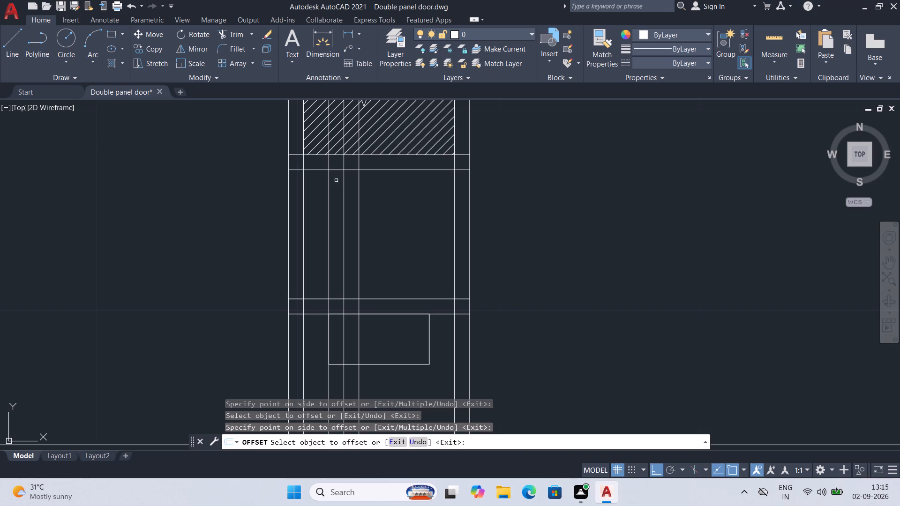
{"action": "left_click", "coordinate": [383, 170]}
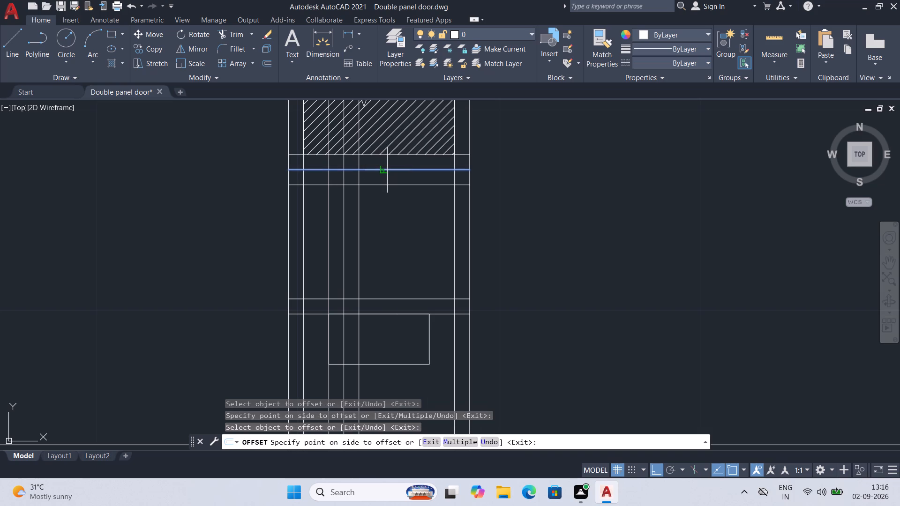
{"action": "key", "text": "Escape"}
Offset the four inset lines of the frame head section inward by another 0.5 inch.
{"action": "key", "text": "o"}
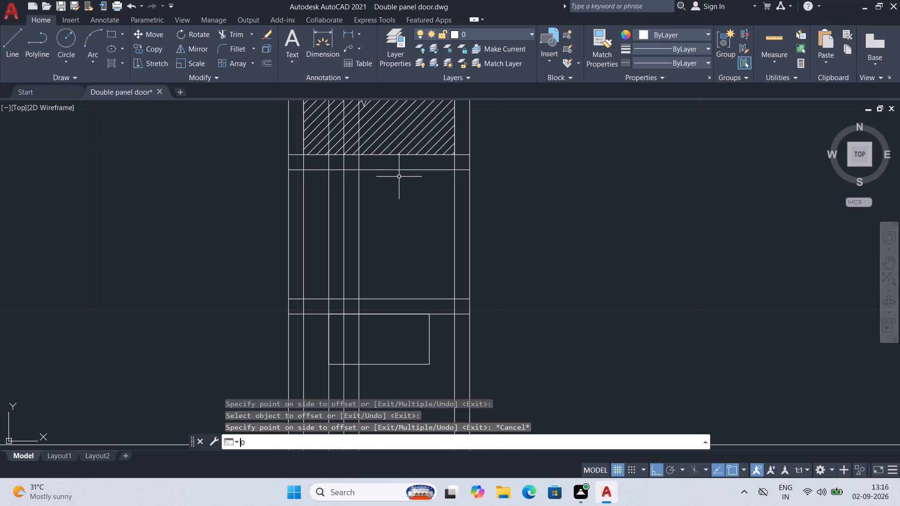
{"action": "key", "text": "Return"}
{"action": "left_click", "coordinate": [390, 170]}
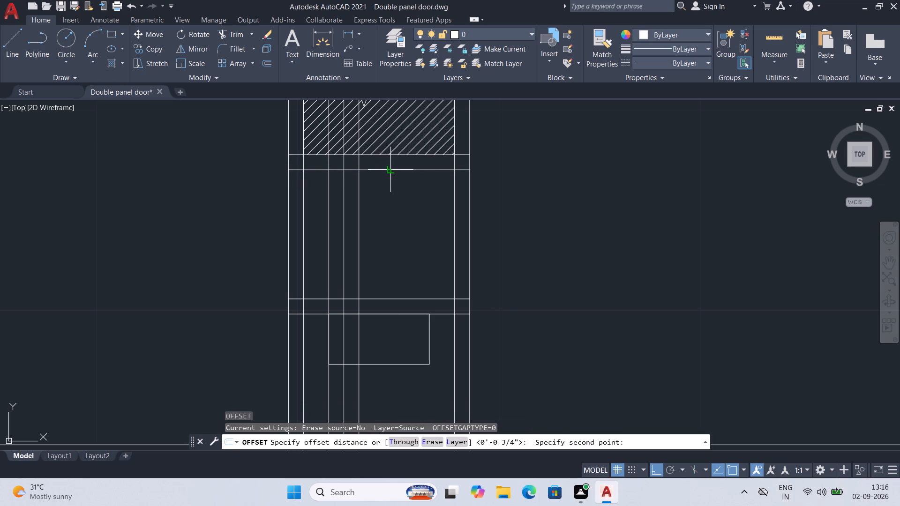
{"action": "type", "text": "0.5"}
{"action": "key", "text": "Return"}
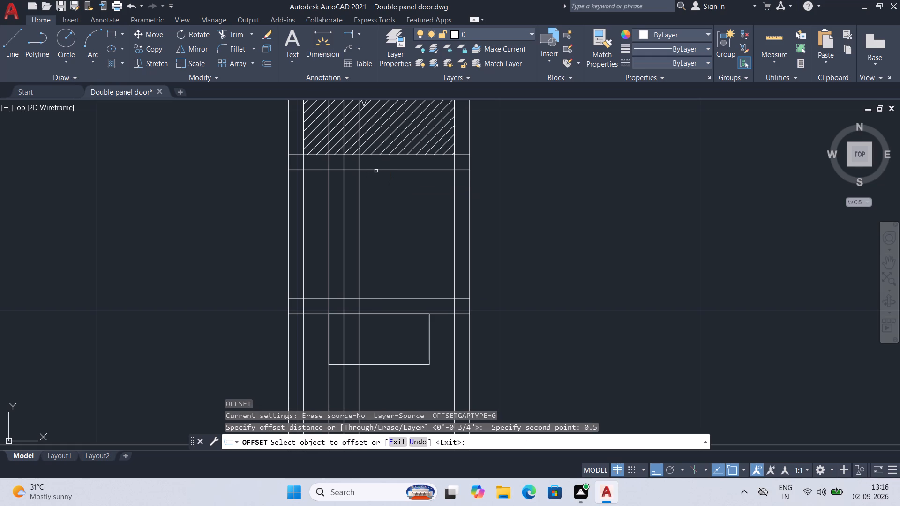
{"action": "left_click", "coordinate": [376, 170]}
{"action": "left_click", "coordinate": [377, 184]}
{"action": "left_click", "coordinate": [391, 299]}
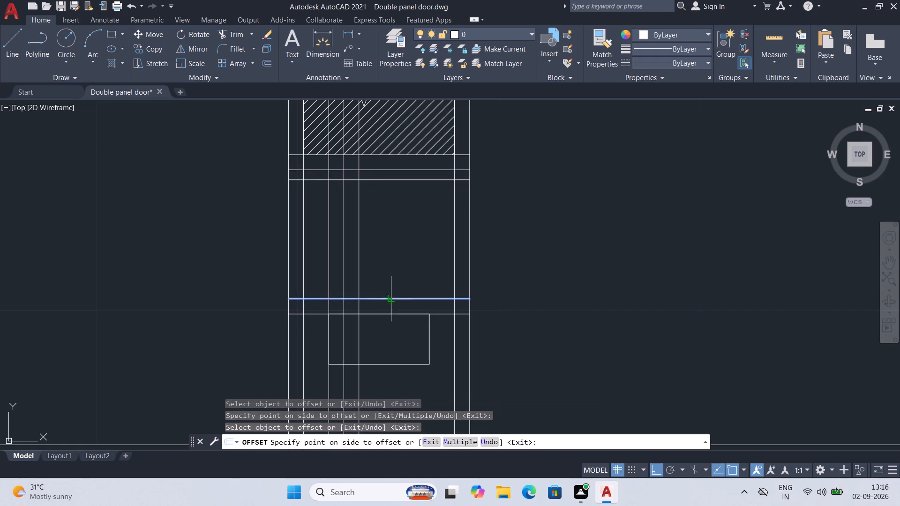
{"action": "left_click", "coordinate": [387, 278]}
{"action": "left_click", "coordinate": [454, 252]}
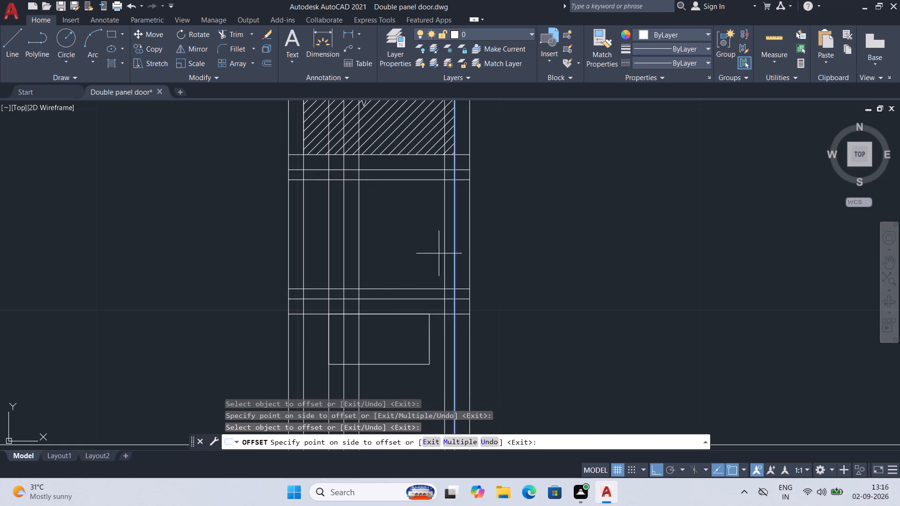
{"action": "left_click", "coordinate": [439, 253]}
{"action": "left_click", "coordinate": [303, 224]}
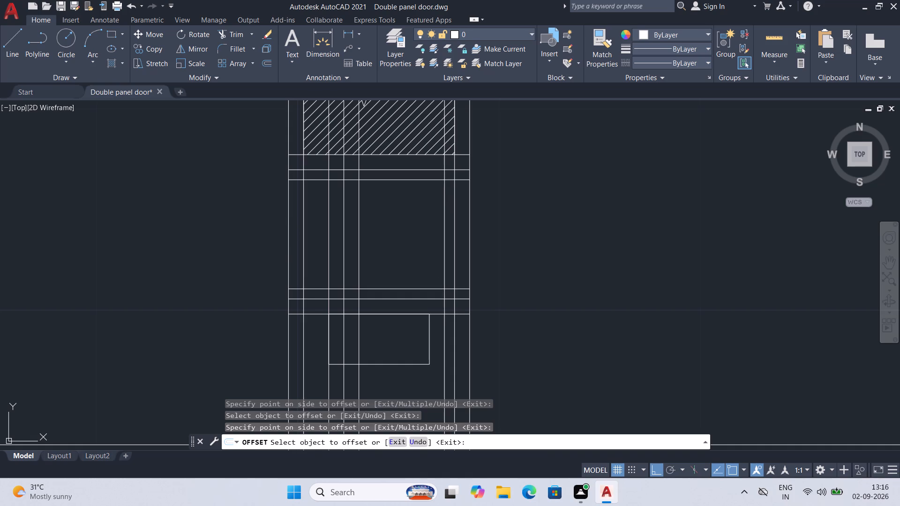
{"action": "left_click", "coordinate": [316, 225]}
Save the drawing.
{"action": "key", "text": "ctrl+s"}
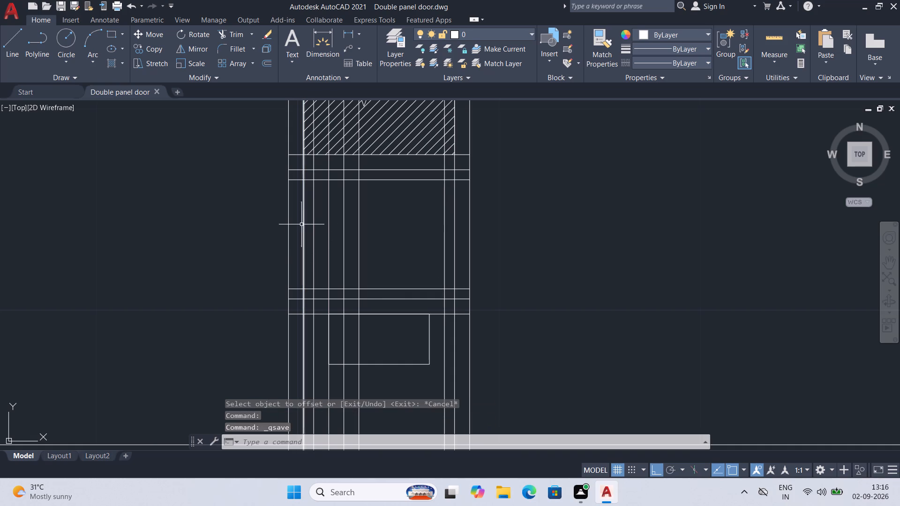
Trim all line pieces between the frame head outline and the first inset lines, leaving a closed inset rectangle.
{"action": "type", "text": "TR"}
{"action": "key", "text": "Return"}
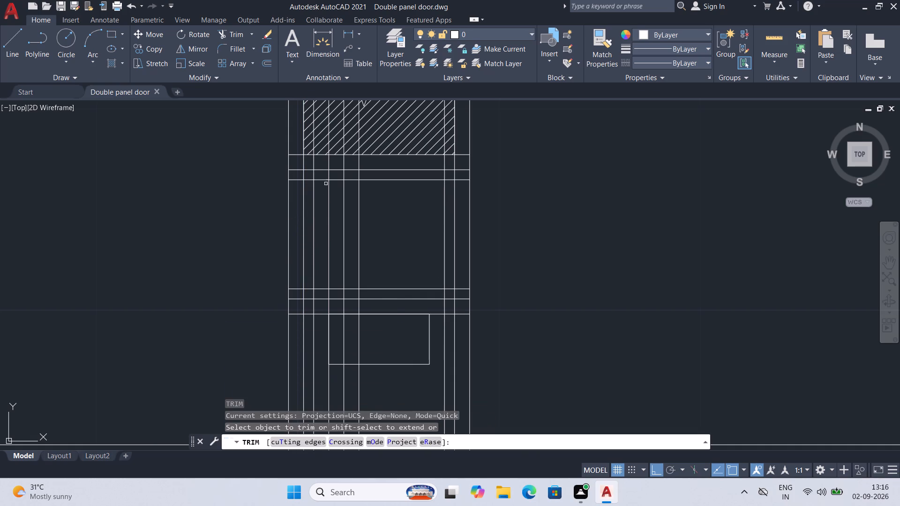
{"action": "left_click", "coordinate": [462, 164]}
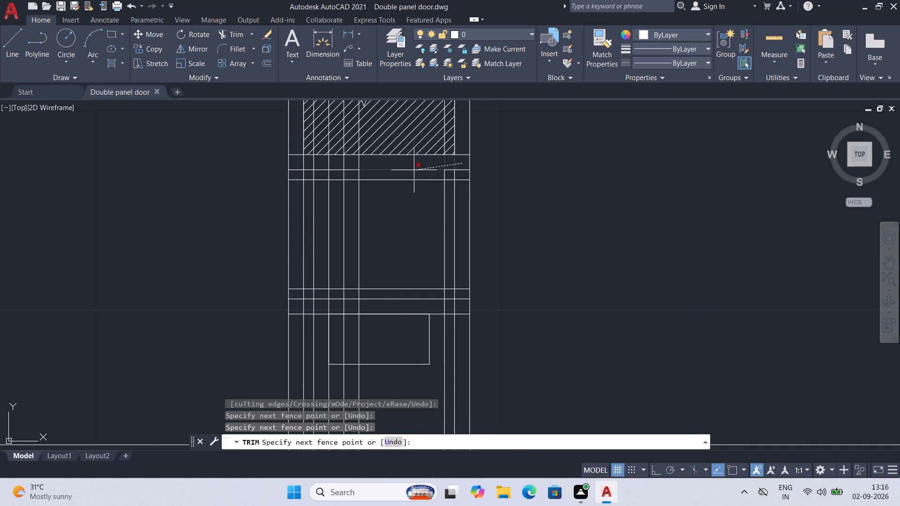
{"action": "double_click", "coordinate": [295, 162]}
{"action": "left_click", "coordinate": [295, 166]}
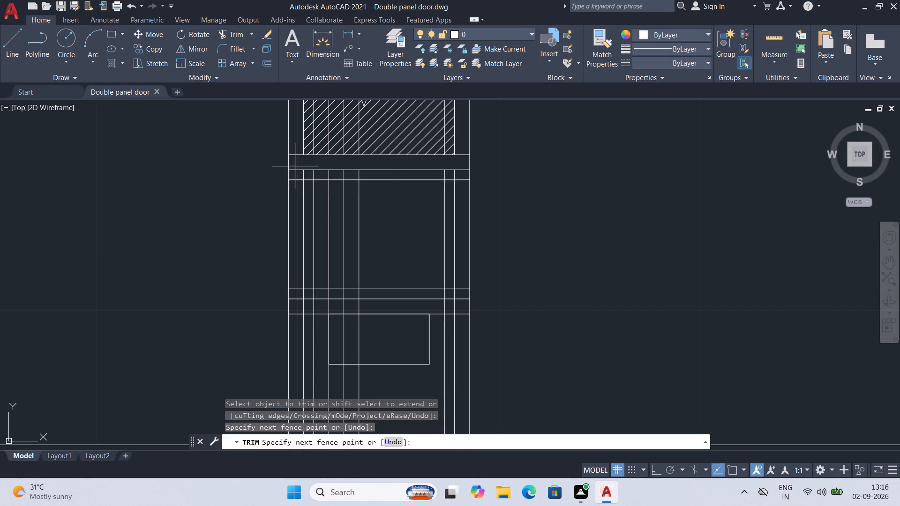
{"action": "left_click", "coordinate": [297, 305]}
{"action": "left_click", "coordinate": [294, 305]}
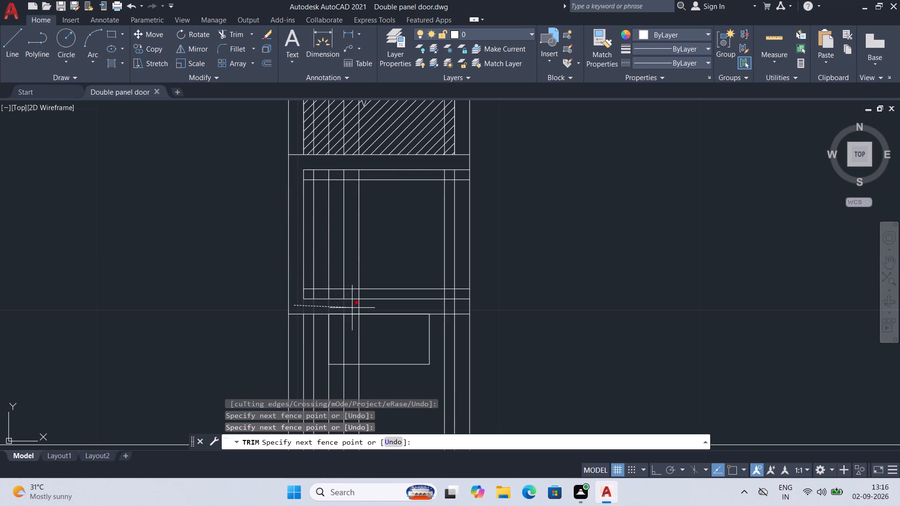
{"action": "double_click", "coordinate": [462, 308]}
{"action": "left_click", "coordinate": [459, 301]}
{"action": "left_click", "coordinate": [460, 165]}
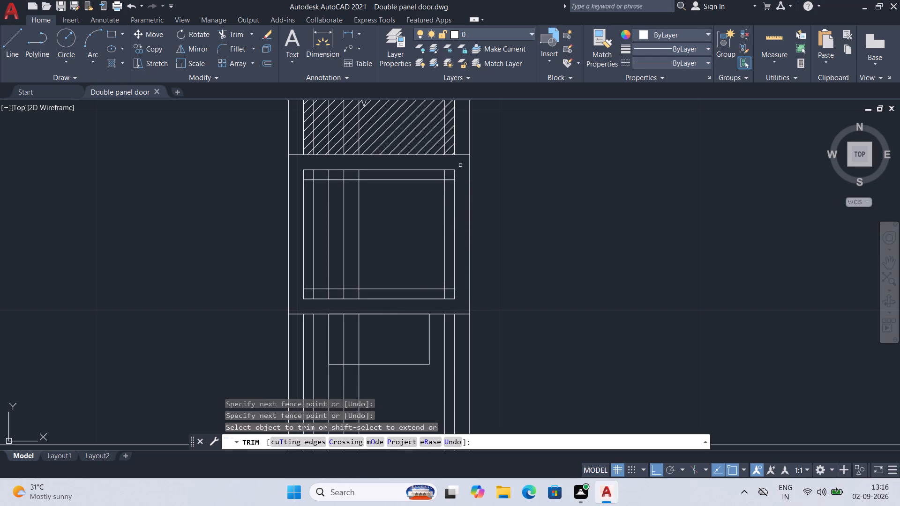
Trim all line pieces between the first and second inset rectangles of the frame head section, and save the drawing.
{"action": "left_click", "coordinate": [449, 188]}
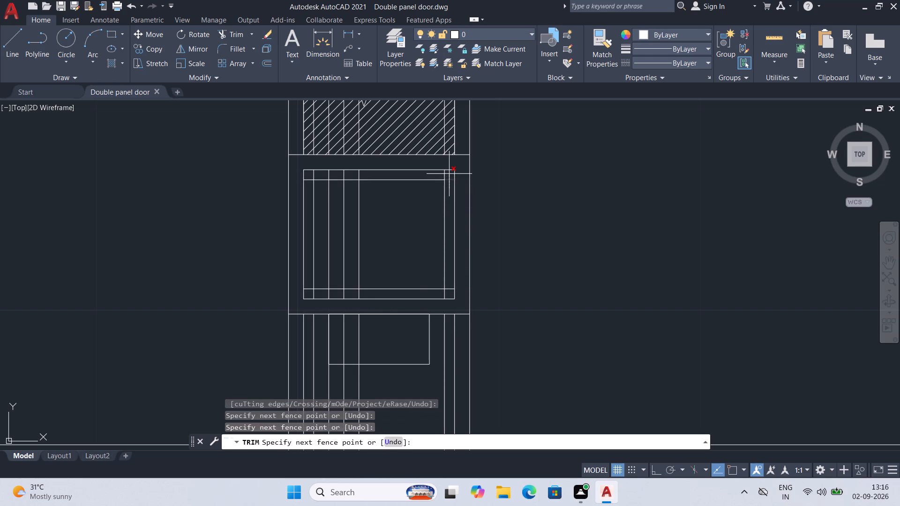
{"action": "left_click", "coordinate": [449, 174]}
{"action": "left_click", "coordinate": [449, 174]}
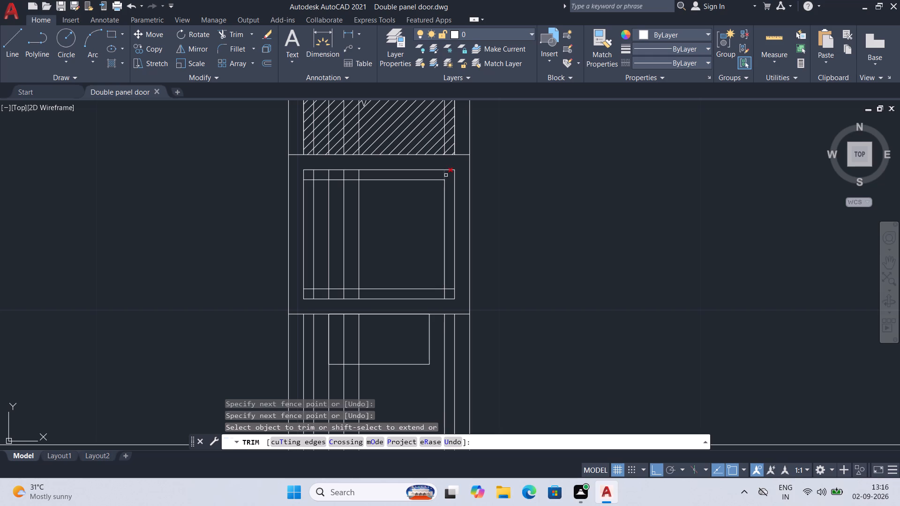
{"action": "left_click", "coordinate": [449, 176]}
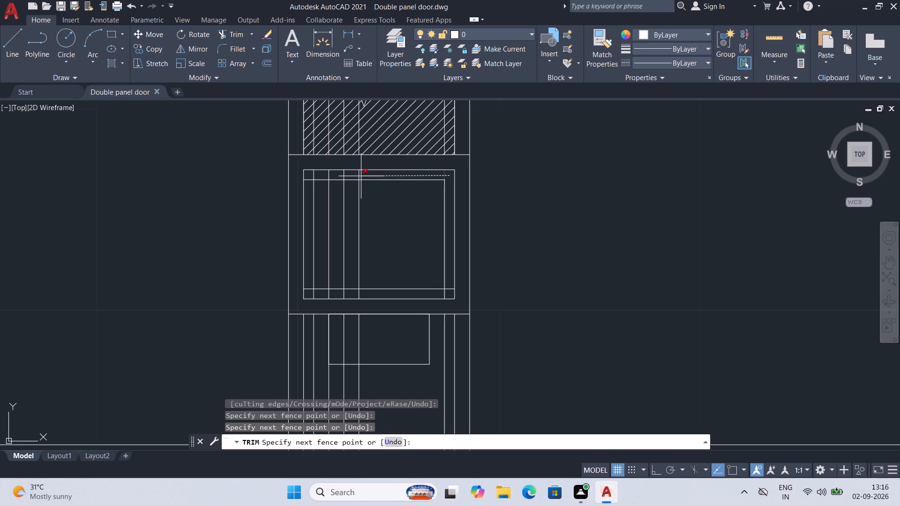
{"action": "left_click", "coordinate": [308, 177]}
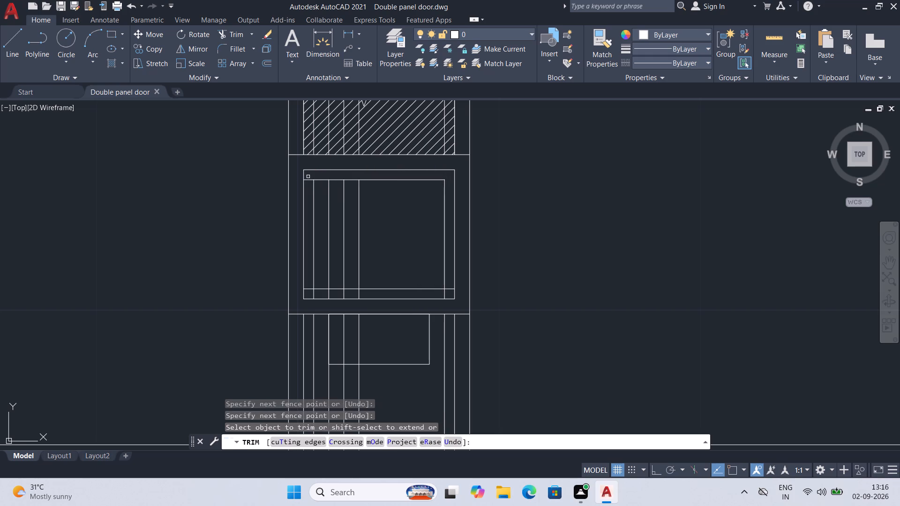
{"action": "left_click", "coordinate": [308, 175]}
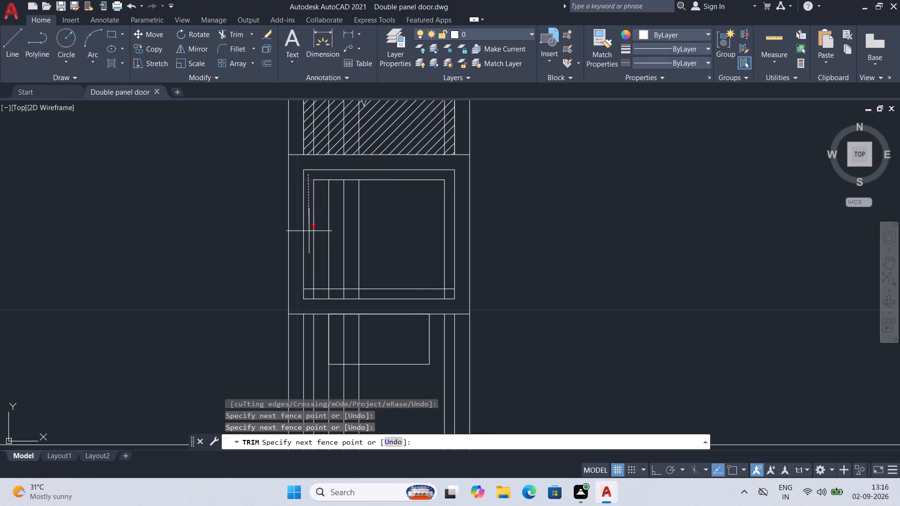
{"action": "left_click", "coordinate": [307, 291]}
{"action": "left_click", "coordinate": [309, 293]}
{"action": "left_click", "coordinate": [447, 296]}
{"action": "left_click", "coordinate": [449, 293]}
{"action": "left_click", "coordinate": [448, 283]}
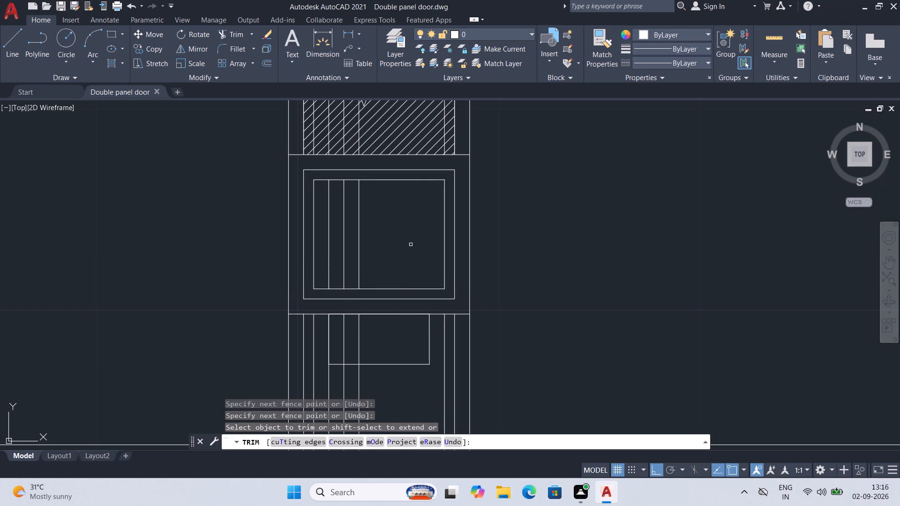
{"action": "key", "text": "ctrl+s"}
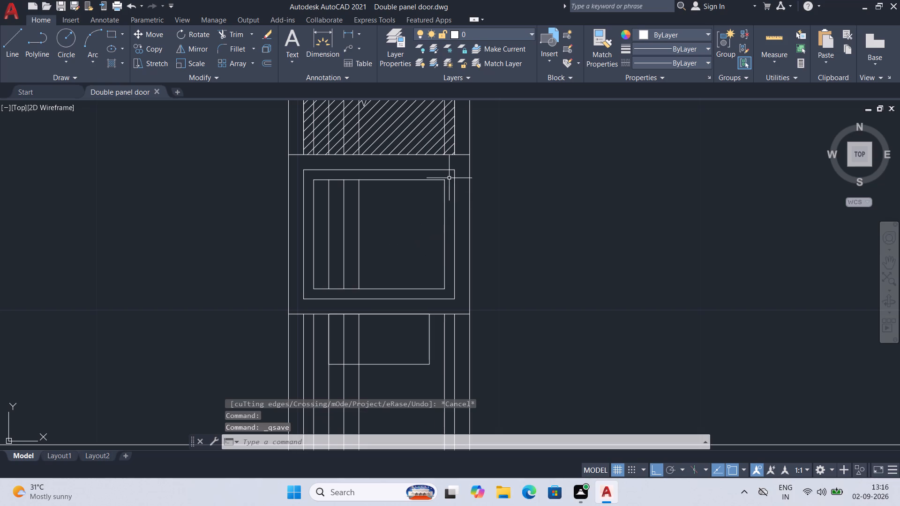
Join the four lines of the innermost frame head rectangle into a single polyline.
{"action": "left_click", "coordinate": [449, 178]}
{"action": "left_click", "coordinate": [435, 196]}
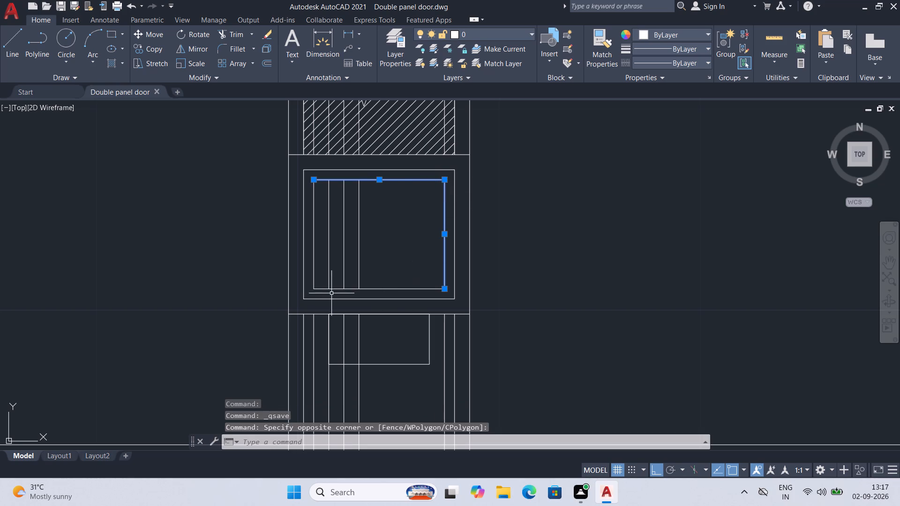
{"action": "left_click", "coordinate": [321, 293]}
{"action": "left_click", "coordinate": [313, 280]}
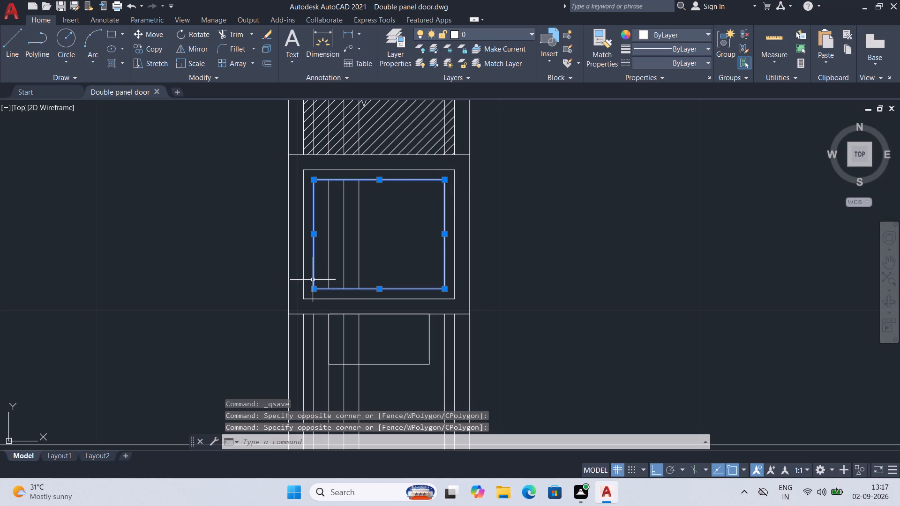
{"action": "key", "text": "j"}
{"action": "type", "text": "OIN"}
{"action": "key", "text": "Return"}
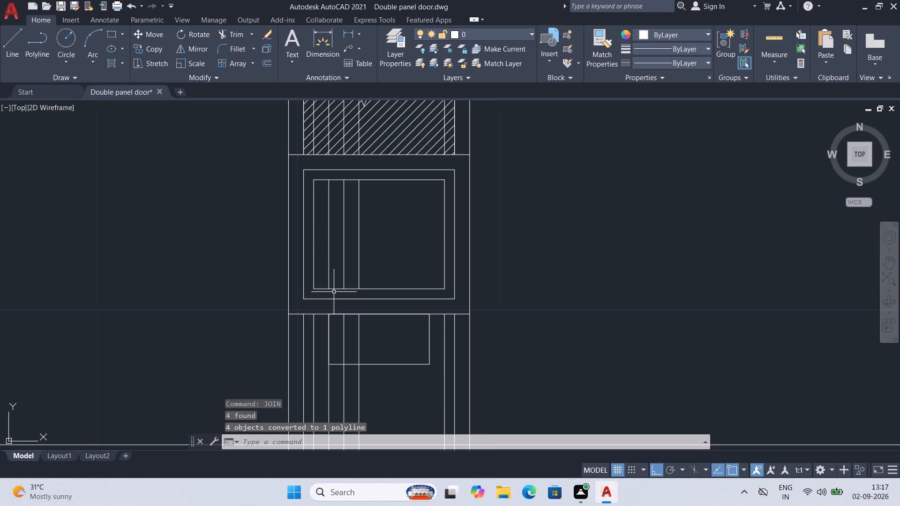
Fillet all corners of the joined inner polyline with a 1-inch radius, and save the drawing.
{"action": "key", "text": "f"}
{"action": "key", "text": "Return"}
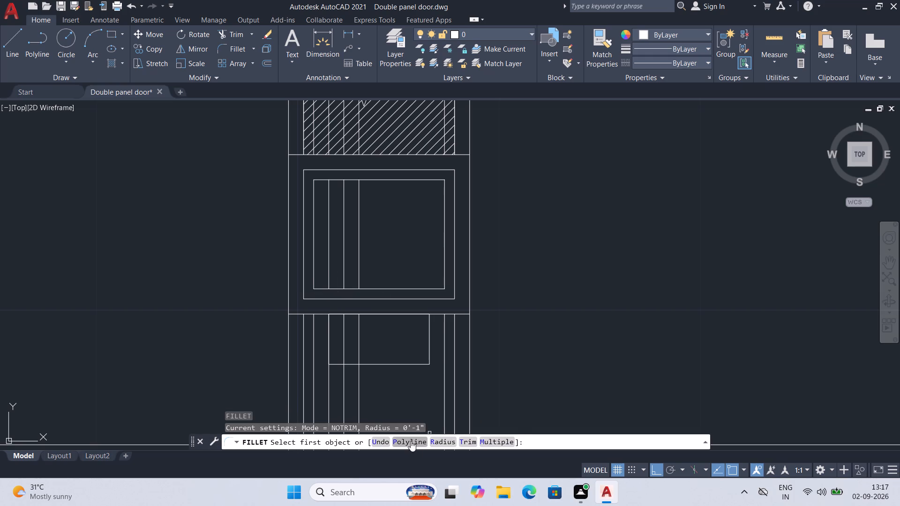
{"action": "left_click", "coordinate": [411, 441]}
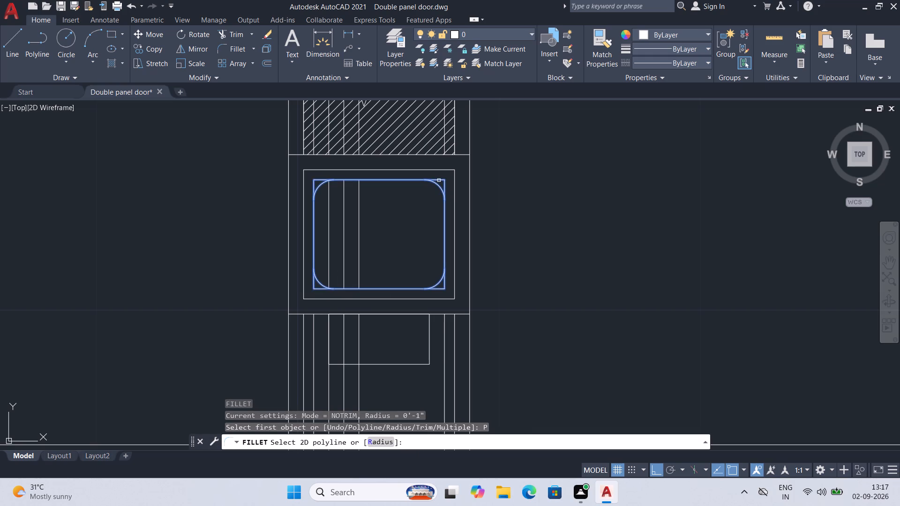
{"action": "left_click", "coordinate": [439, 180]}
{"action": "key", "text": "ctrl+s"}
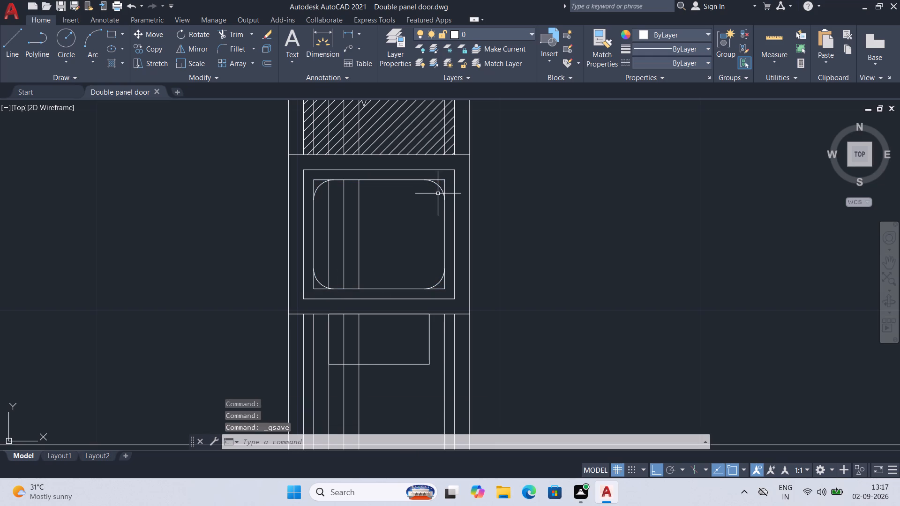
Trim the square corner pieces and the vertical line stub outside the fillet arcs at the inner profile's two upper corners.
{"action": "key", "text": "t"}
{"action": "key", "text": "r"}
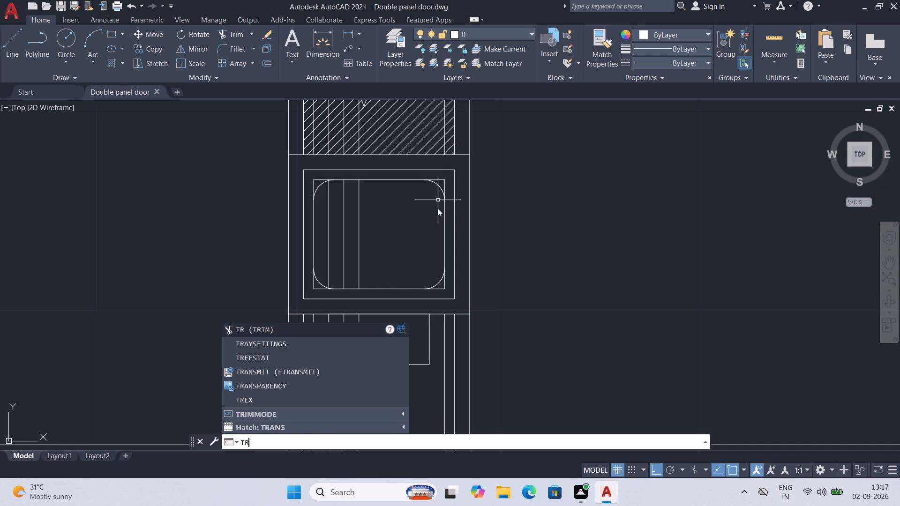
{"action": "key", "text": "Return"}
{"action": "left_click", "coordinate": [448, 188]}
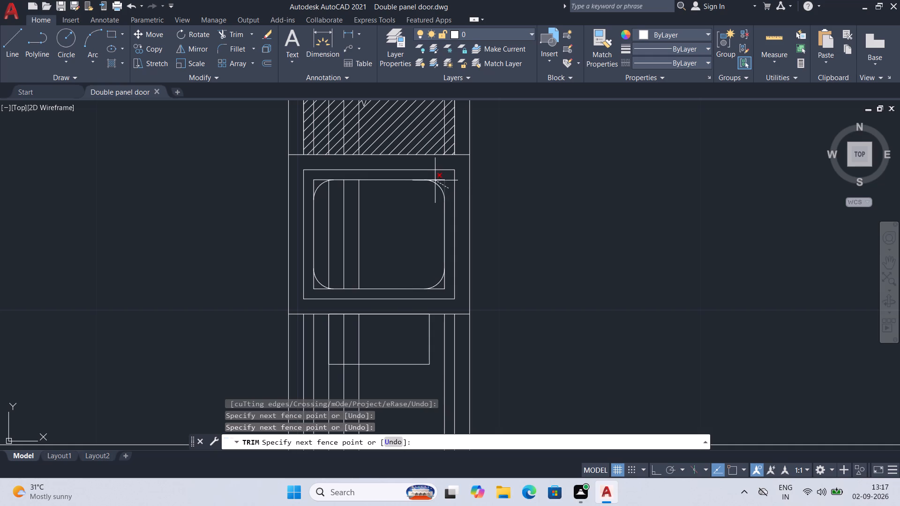
{"action": "left_click", "coordinate": [435, 179]}
{"action": "left_click", "coordinate": [318, 177]}
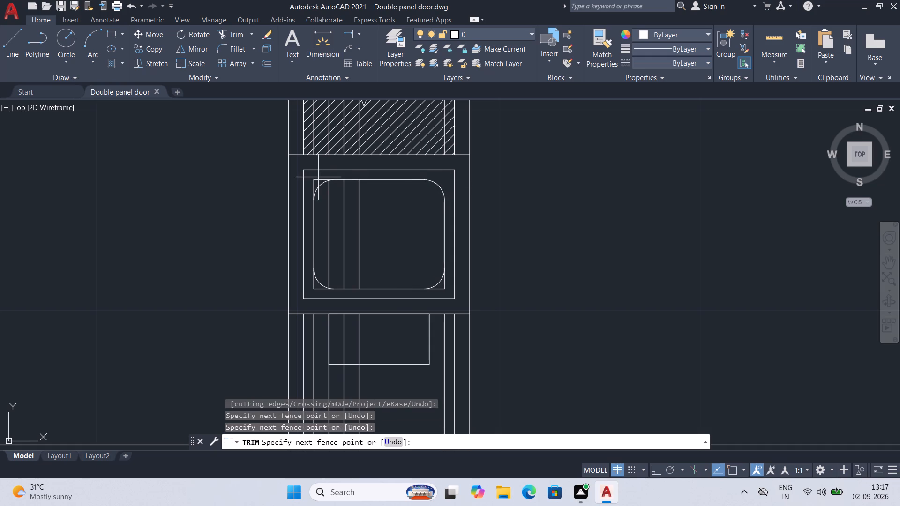
{"action": "left_click", "coordinate": [311, 186]}
{"action": "scroll", "coordinate": [333, 180], "scroll_direction": "up", "scroll_amount": 2}
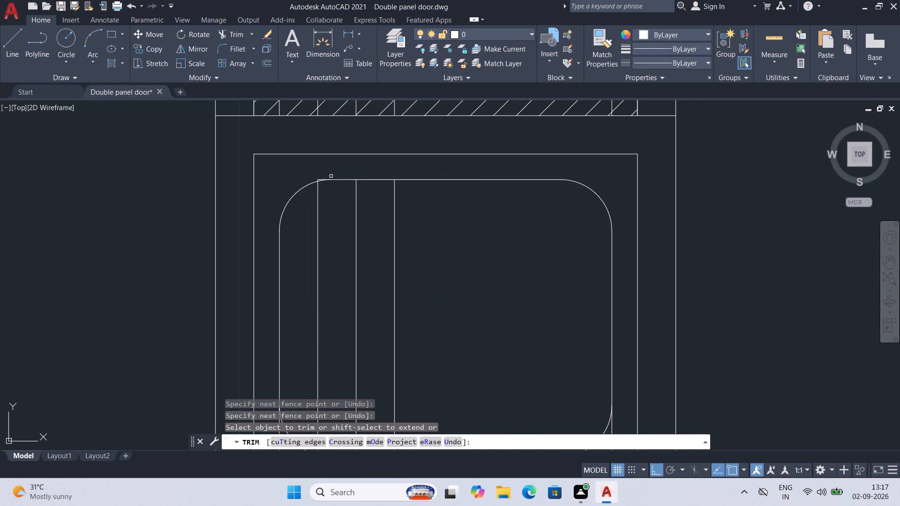
{"action": "scroll", "coordinate": [318, 179], "scroll_direction": "up", "scroll_amount": 2}
{"action": "left_click", "coordinate": [316, 181]}
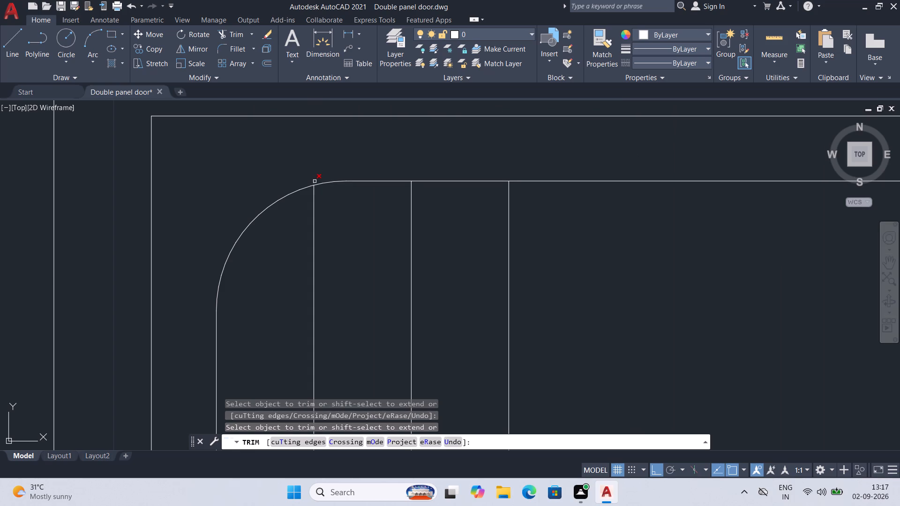
{"action": "left_click", "coordinate": [314, 181]}
Trim the square corner pieces and the vertical line stub outside the fillet arcs at the inner profile's two lower corners.
{"action": "scroll", "coordinate": [365, 215], "scroll_direction": "down", "scroll_amount": 4}
{"action": "middle_click_drag", "start_coordinate": [371, 246], "coordinate": [371, 245]}
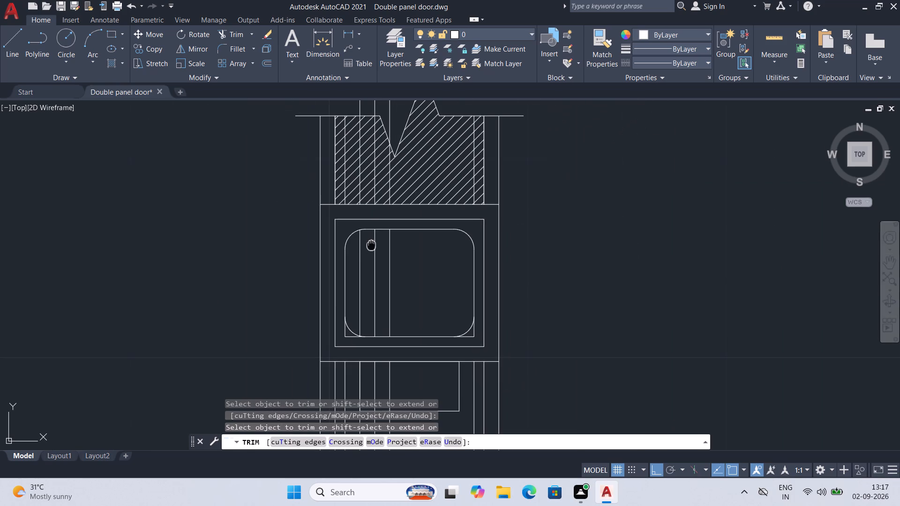
{"action": "middle_click_drag", "start_coordinate": [371, 245], "coordinate": [362, 190]}
{"action": "scroll", "coordinate": [334, 272], "scroll_direction": "up", "scroll_amount": 3}
{"action": "left_click_drag", "start_coordinate": [395, 310], "coordinate": [390, 310]}
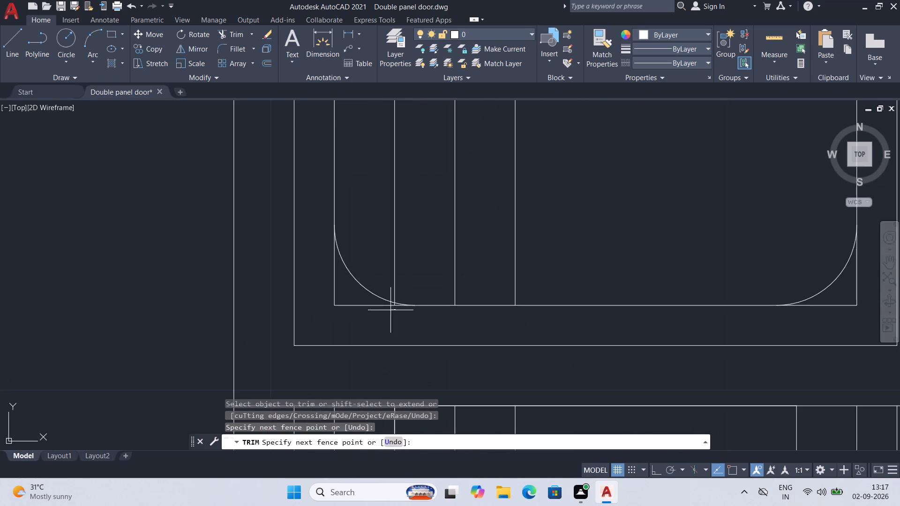
{"action": "left_click", "coordinate": [323, 286]}
{"action": "scroll", "coordinate": [396, 306], "scroll_direction": "up", "scroll_amount": 3}
{"action": "left_click", "coordinate": [382, 302]}
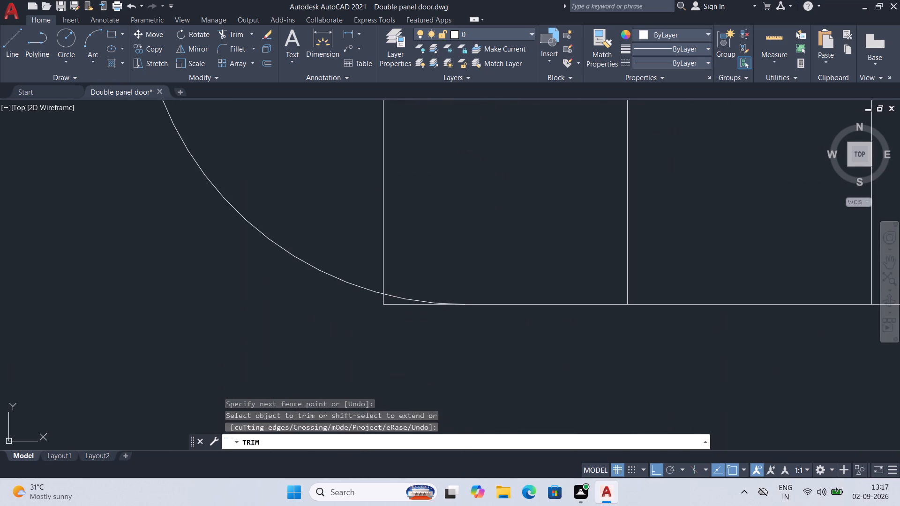
{"action": "left_click", "coordinate": [391, 305]}
{"action": "scroll", "coordinate": [425, 335], "scroll_direction": "down", "scroll_amount": 2}
{"action": "scroll", "coordinate": [512, 349], "scroll_direction": "down", "scroll_amount": 2}
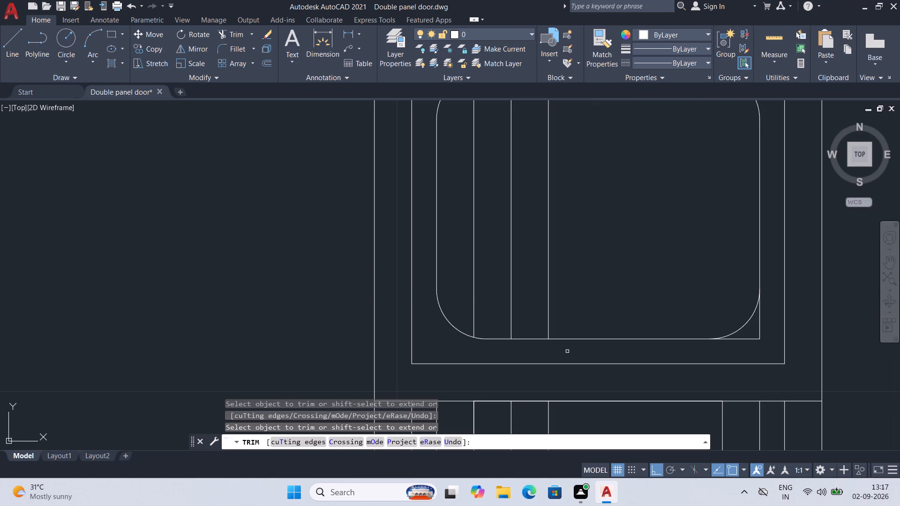
{"action": "middle_click_drag", "start_coordinate": [567, 351], "coordinate": [321, 354]}
{"action": "scroll", "coordinate": [491, 347], "scroll_direction": "up", "scroll_amount": 2}
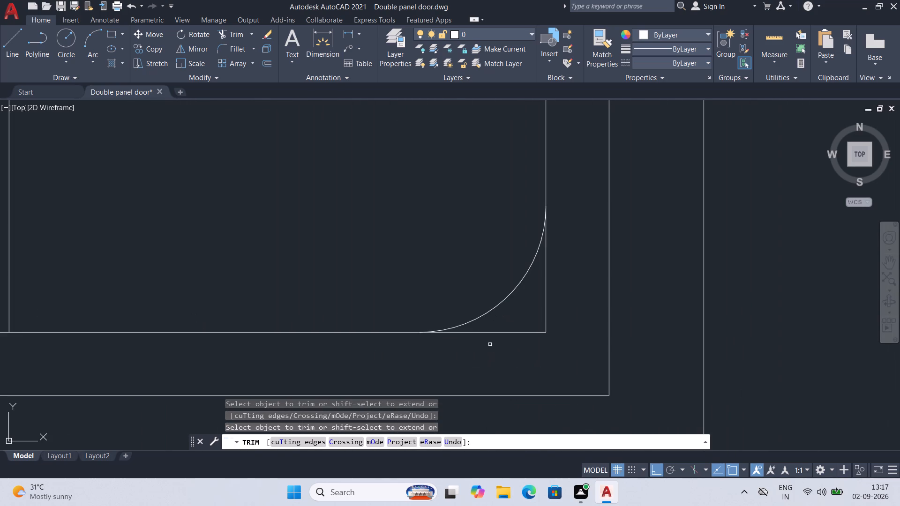
{"action": "left_click_drag", "start_coordinate": [461, 355], "coordinate": [504, 342]}
{"action": "left_click_drag", "start_coordinate": [558, 279], "coordinate": [547, 287]}
{"action": "left_click_drag", "start_coordinate": [555, 273], "coordinate": [540, 295]}
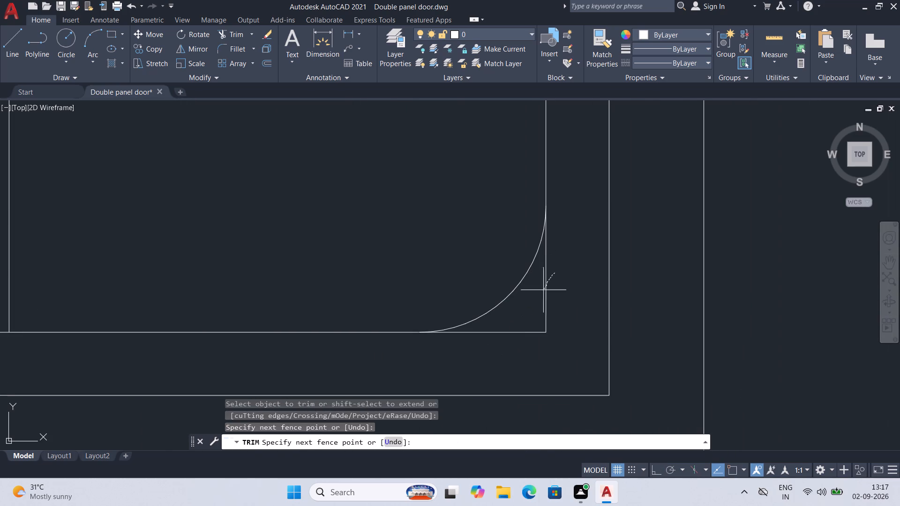
{"action": "left_click_drag", "start_coordinate": [540, 295], "coordinate": [508, 353]}
{"action": "scroll", "coordinate": [536, 337], "scroll_direction": "down", "scroll_amount": 1}
Save the drawing.
{"action": "key", "text": "ctrl+s"}
{"action": "key", "text": "ctrl+s"}
{"action": "key", "text": "ctrl+s"}
{"action": "key", "text": "ctrl+s"}
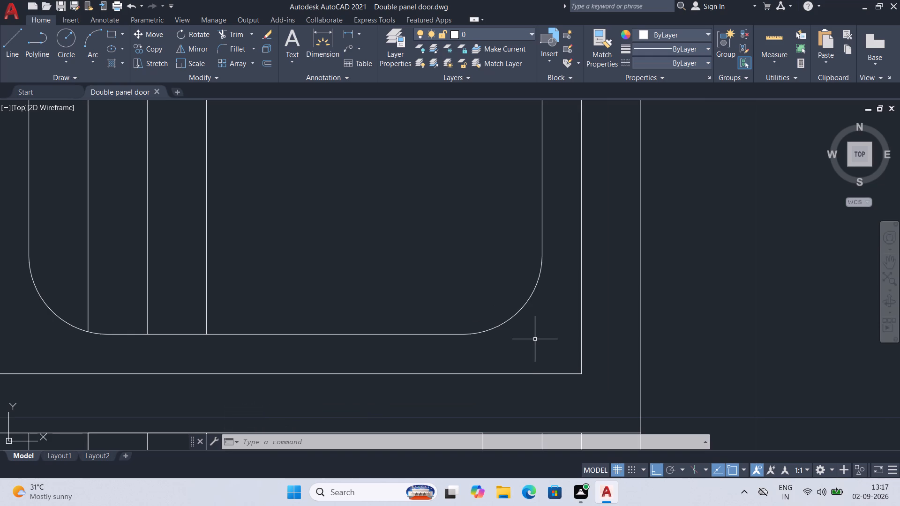
{"action": "key", "text": "ctrl+s"}
{"action": "key", "text": "ctrl+s"}
{"action": "key", "text": "ctrl+s"}
{"action": "key", "text": "ctrl+s"}
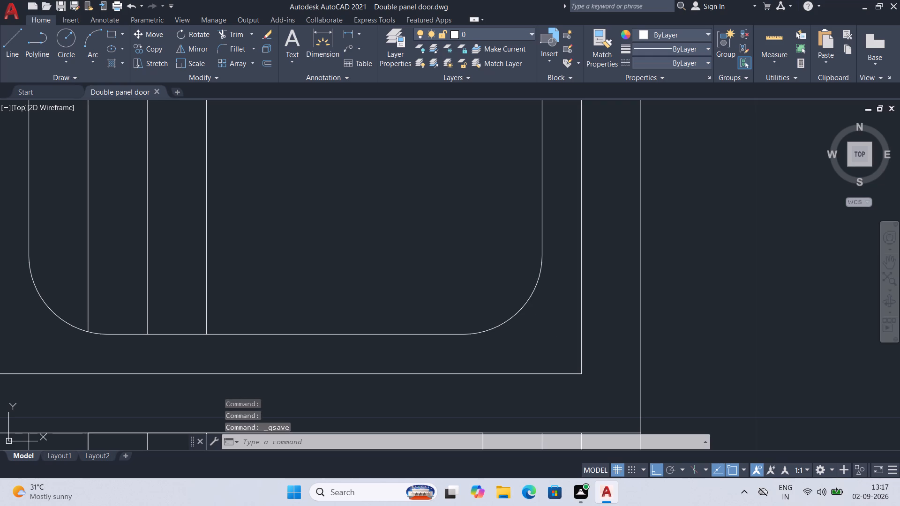
{"action": "key", "text": "ctrl+s"}
{"action": "key", "text": "ctrl+s"}
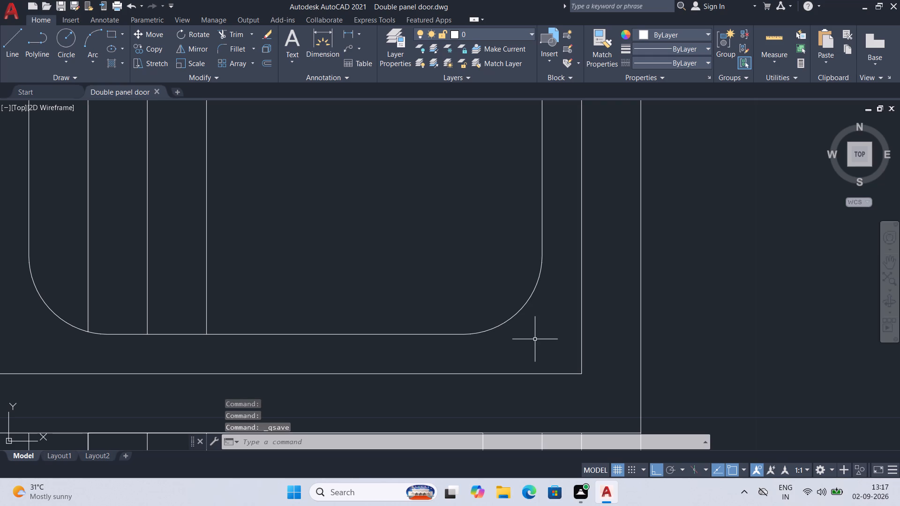
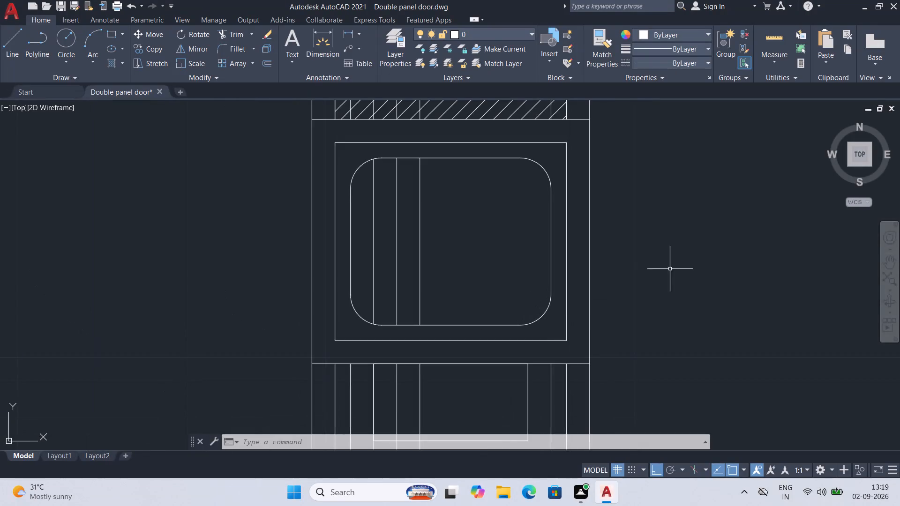
Delete the three vertical lines above the frame head, the three inside the rounded profile, and the two left of the shutter below it.
{"action": "scroll", "coordinate": [650, 232], "scroll_direction": "down", "scroll_amount": 3}
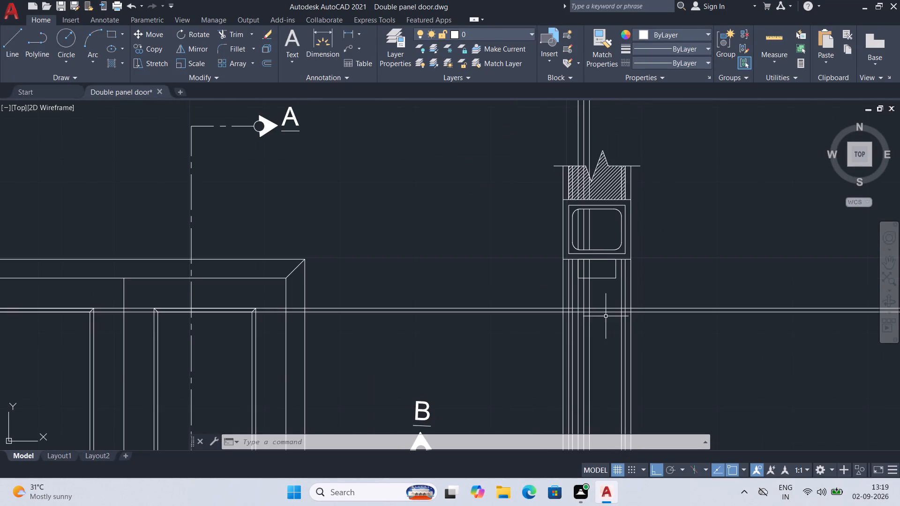
{"action": "scroll", "coordinate": [606, 316], "scroll_direction": "down", "scroll_amount": 1}
{"action": "middle_click_drag", "start_coordinate": [601, 337], "coordinate": [592, 265]}
{"action": "scroll", "coordinate": [589, 269], "scroll_direction": "up", "scroll_amount": 3}
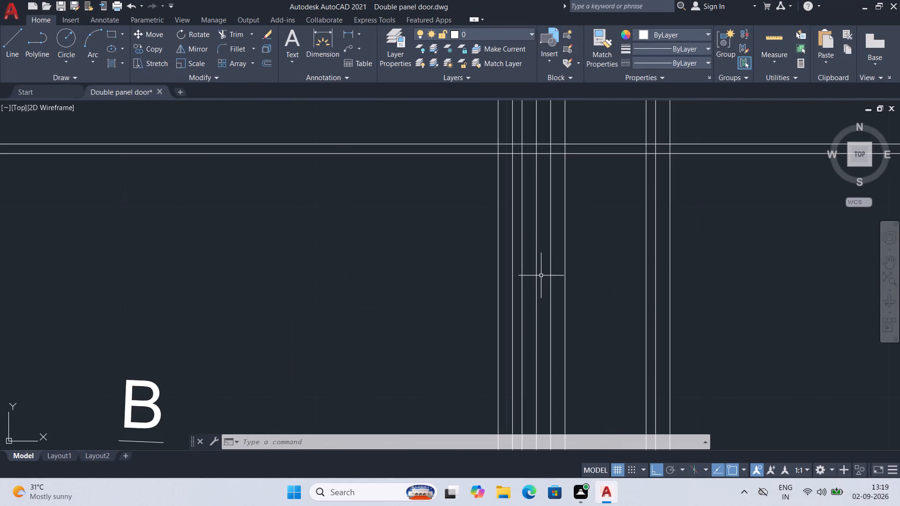
{"action": "scroll", "coordinate": [557, 268], "scroll_direction": "up", "scroll_amount": 2}
{"action": "scroll", "coordinate": [572, 263], "scroll_direction": "down", "scroll_amount": 5}
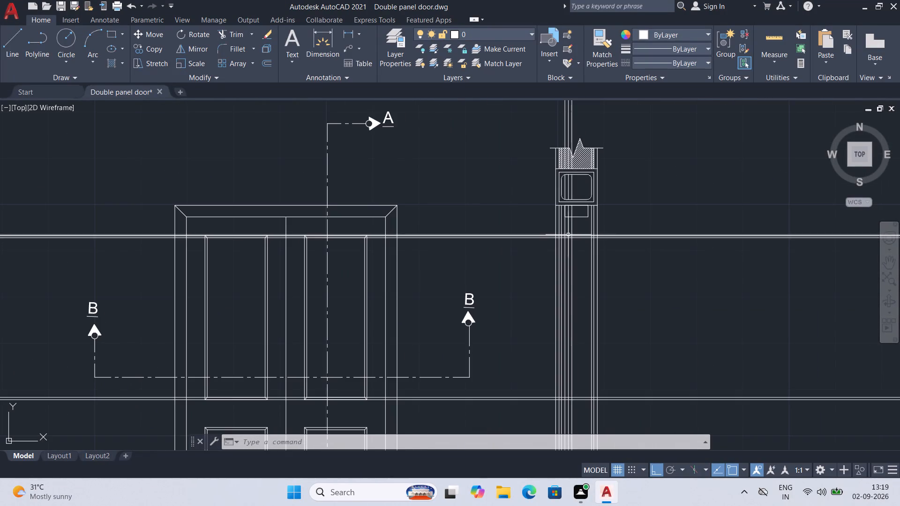
{"action": "scroll", "coordinate": [568, 235], "scroll_direction": "up", "scroll_amount": 3}
{"action": "scroll", "coordinate": [543, 194], "scroll_direction": "down", "scroll_amount": 2}
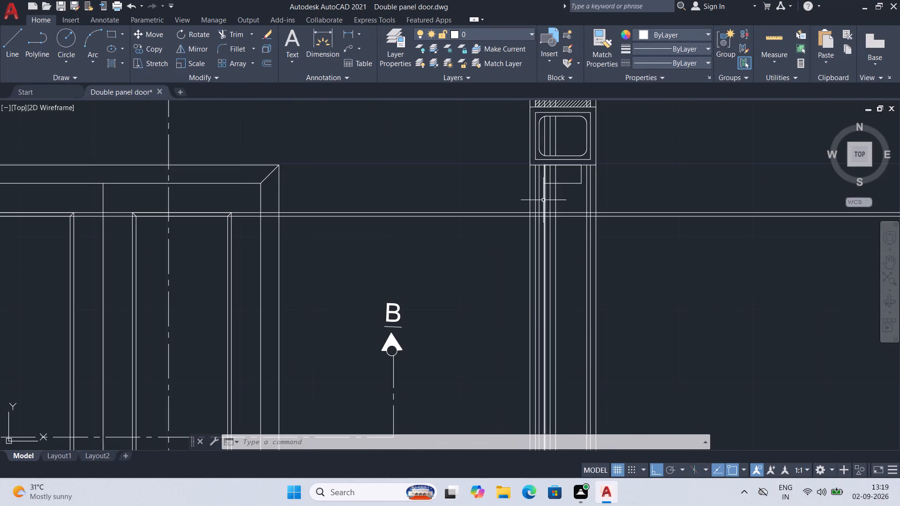
{"action": "scroll", "coordinate": [541, 184], "scroll_direction": "down", "scroll_amount": 2}
{"action": "middle_click_drag", "start_coordinate": [614, 156], "coordinate": [618, 212]}
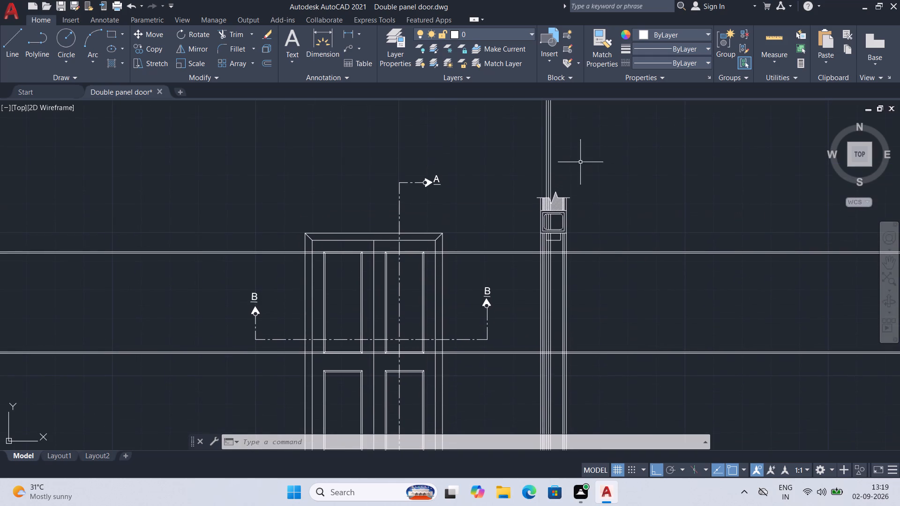
{"action": "left_click", "coordinate": [581, 156]}
{"action": "left_click", "coordinate": [522, 158]}
{"action": "scroll", "coordinate": [625, 172], "scroll_direction": "up", "scroll_amount": 2}
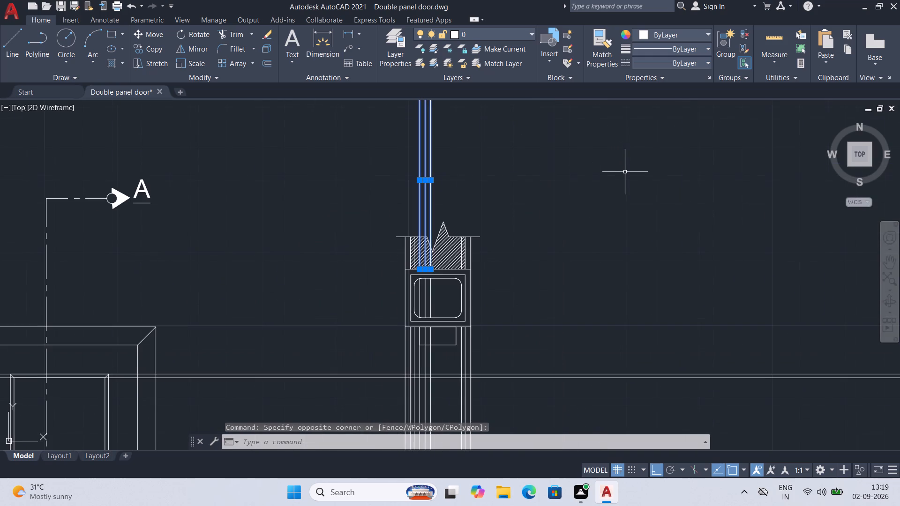
{"action": "scroll", "coordinate": [555, 223], "scroll_direction": "up", "scroll_amount": 1}
{"action": "middle_click_drag", "start_coordinate": [537, 225], "coordinate": [667, 158]}
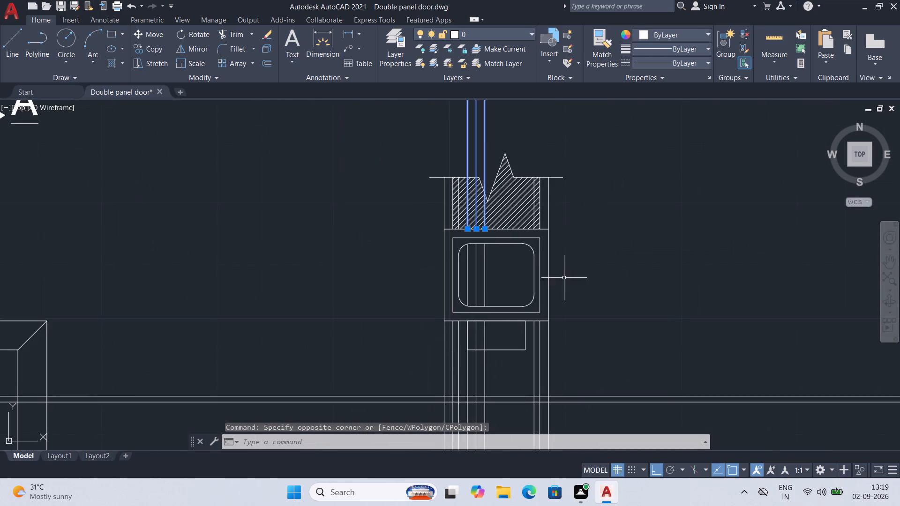
{"action": "scroll", "coordinate": [564, 278], "scroll_direction": "up", "scroll_amount": 1}
{"action": "left_click", "coordinate": [452, 251]}
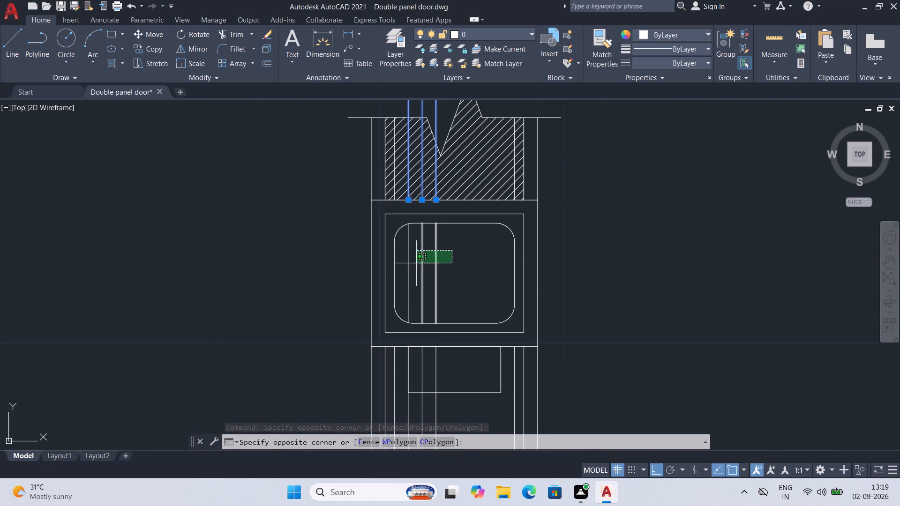
{"action": "left_click", "coordinate": [401, 274]}
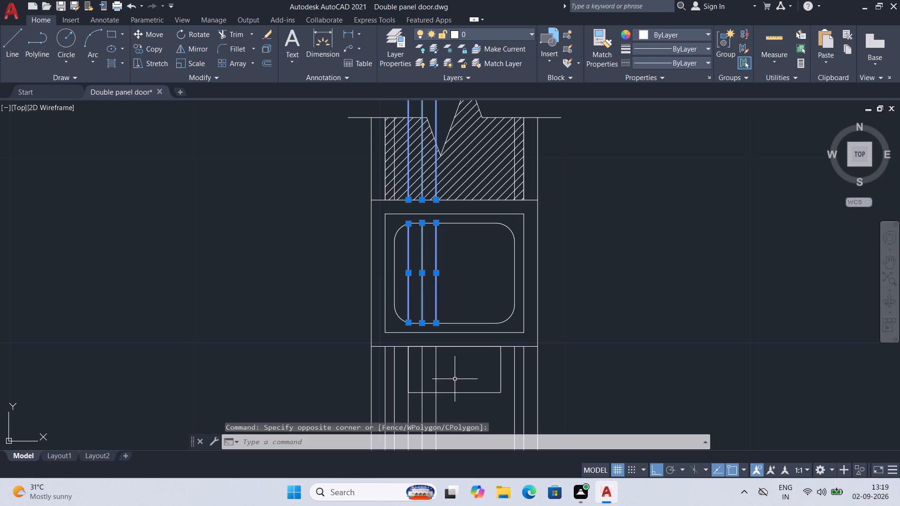
{"action": "scroll", "coordinate": [455, 379], "scroll_direction": "up", "scroll_amount": 1}
{"action": "middle_click_drag", "start_coordinate": [455, 376], "coordinate": [482, 287]}
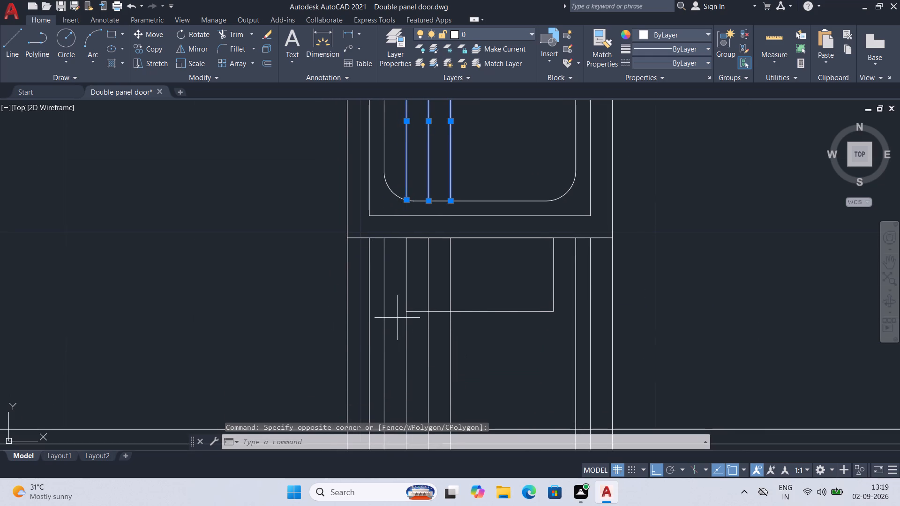
{"action": "left_click", "coordinate": [397, 318]}
{"action": "left_click", "coordinate": [364, 351]}
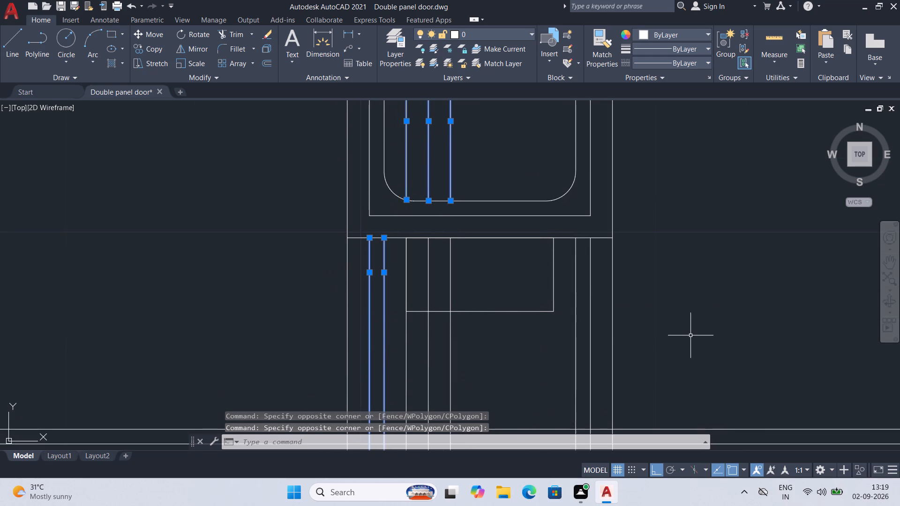
{"action": "key", "text": "Delete"}
Delete the two vertical projection lines below the frame head, between the shutter rectangle and the right outer frame line.
{"action": "scroll", "coordinate": [664, 330], "scroll_direction": "down", "scroll_amount": 1}
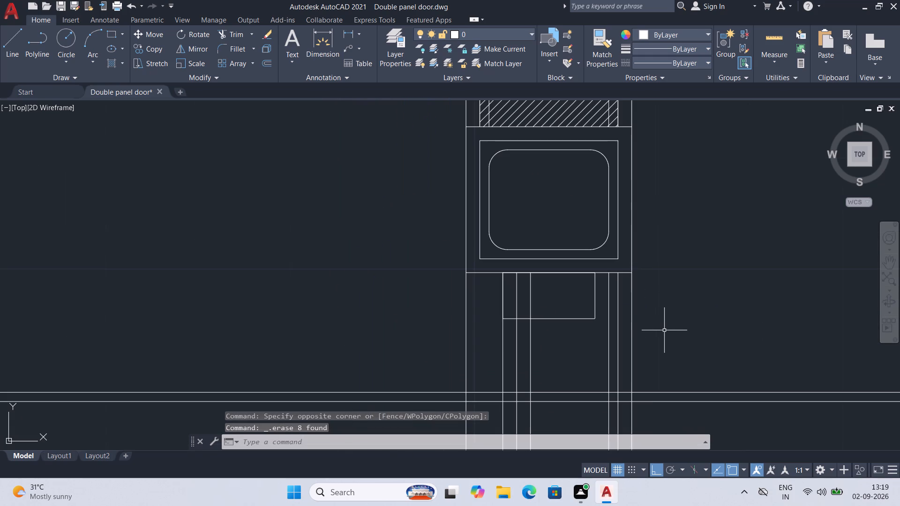
{"action": "middle_click_drag", "start_coordinate": [667, 327], "coordinate": [636, 277]}
{"action": "scroll", "coordinate": [603, 310], "scroll_direction": "up", "scroll_amount": 3}
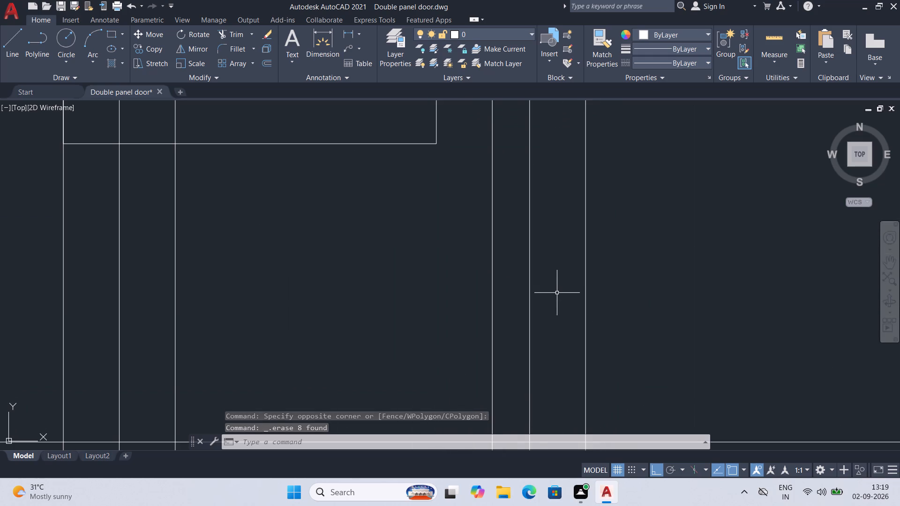
{"action": "scroll", "coordinate": [557, 293], "scroll_direction": "down", "scroll_amount": 2}
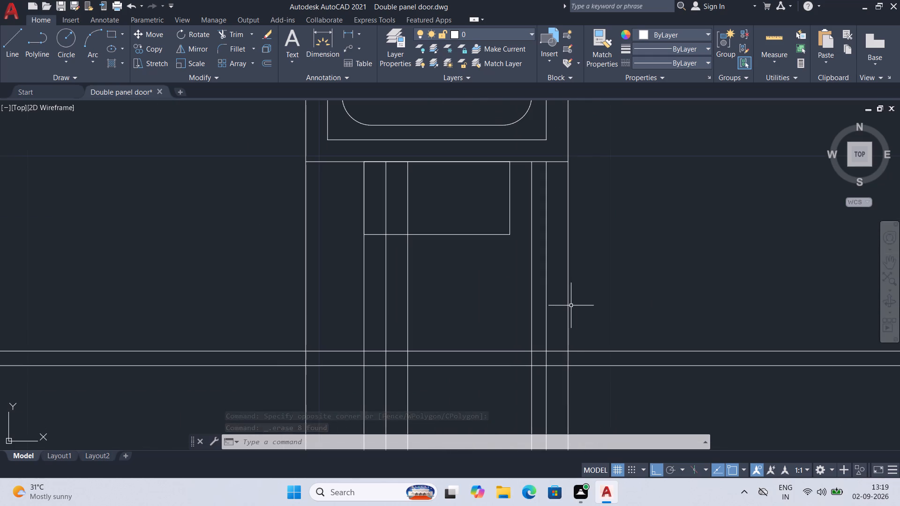
{"action": "left_click", "coordinate": [559, 280]}
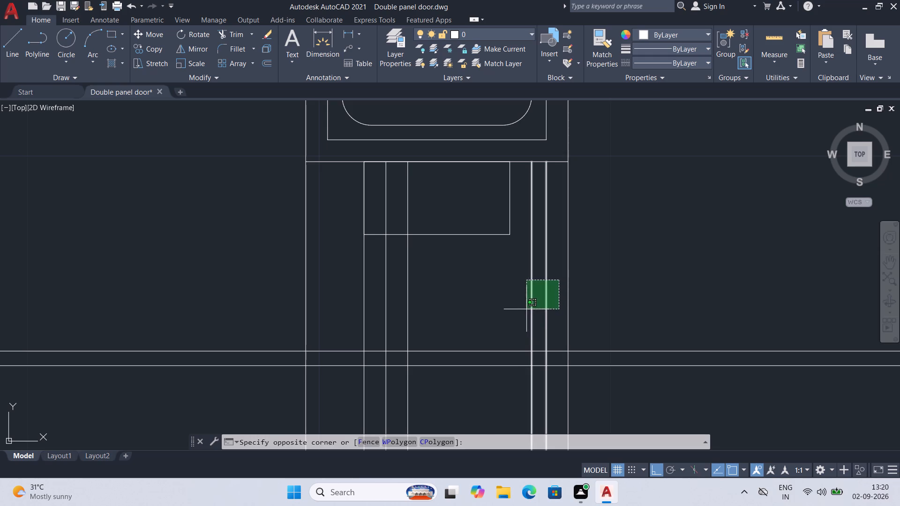
{"action": "left_click", "coordinate": [526, 310]}
{"action": "key", "text": "Delete"}
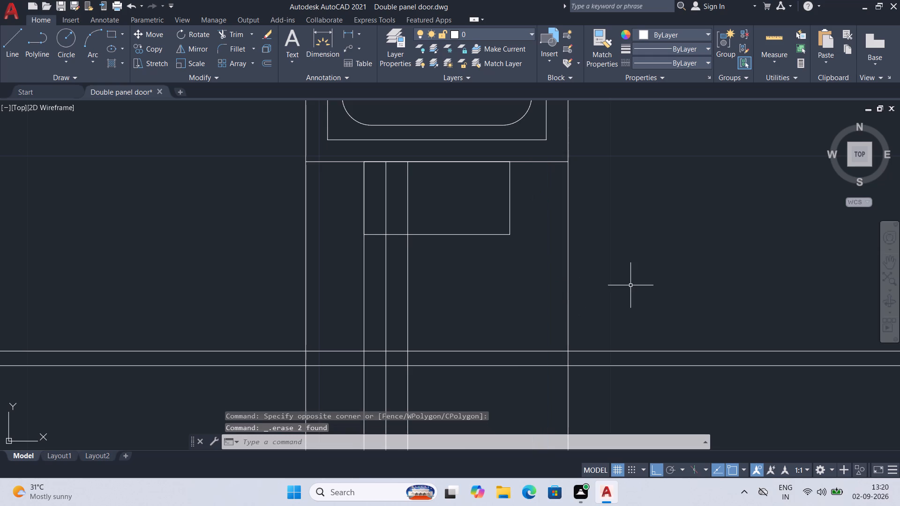
Delete the two vertical lines crossing the hatched wall area above the frame head, and save the drawing.
{"action": "scroll", "coordinate": [524, 338], "scroll_direction": "down", "scroll_amount": 1}
{"action": "middle_click_drag", "start_coordinate": [502, 395], "coordinate": [523, 332]}
{"action": "scroll", "coordinate": [504, 365], "scroll_direction": "up", "scroll_amount": 2}
{"action": "middle_click_drag", "start_coordinate": [487, 342], "coordinate": [549, 411]}
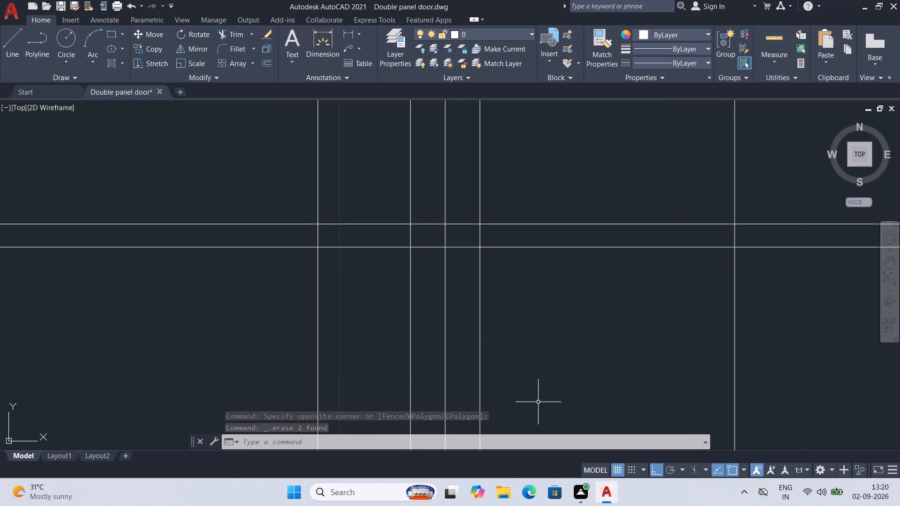
{"action": "scroll", "coordinate": [533, 352], "scroll_direction": "down", "scroll_amount": 3}
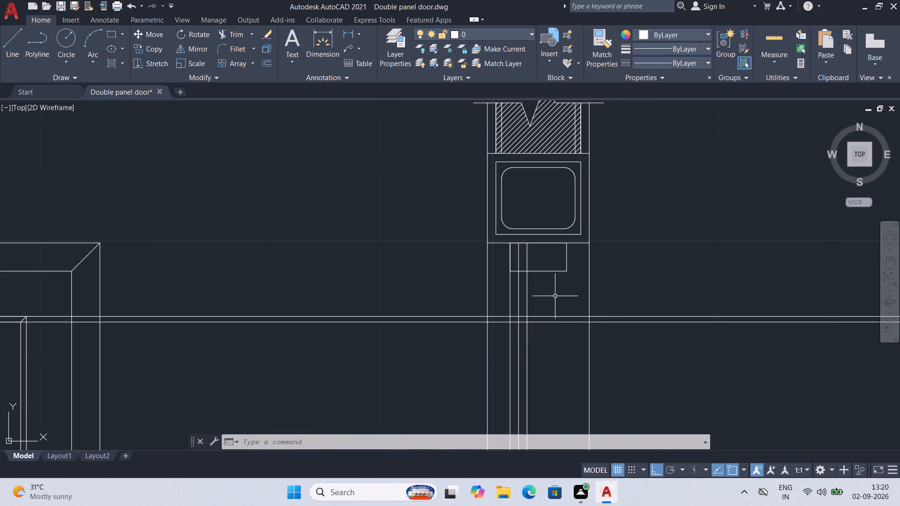
{"action": "scroll", "coordinate": [555, 296], "scroll_direction": "up", "scroll_amount": 1}
{"action": "scroll", "coordinate": [591, 286], "scroll_direction": "down", "scroll_amount": 2}
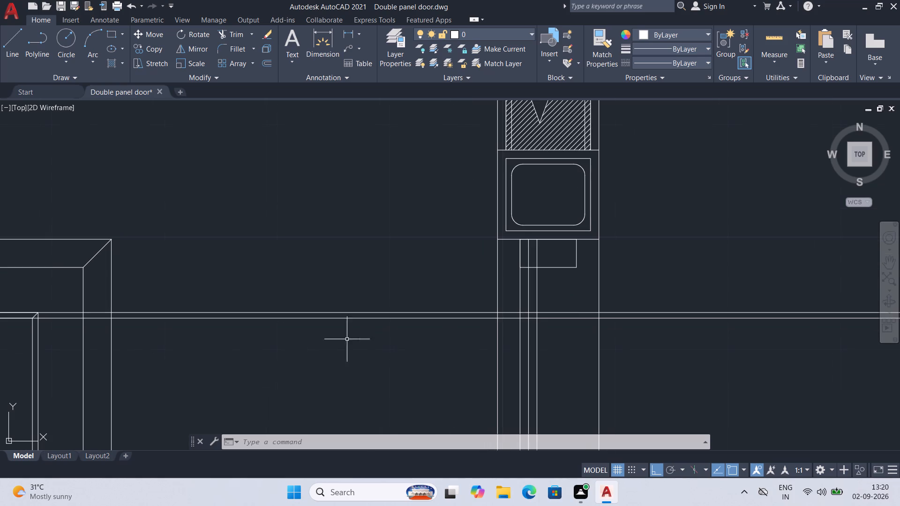
{"action": "scroll", "coordinate": [111, 359], "scroll_direction": "down", "scroll_amount": 1}
{"action": "middle_click_drag", "start_coordinate": [175, 339], "coordinate": [255, 305]}
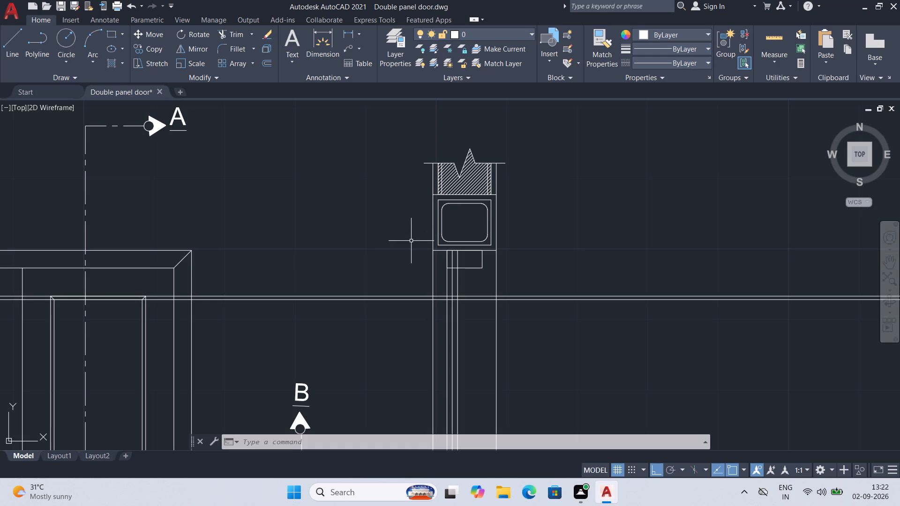
{"action": "scroll", "coordinate": [477, 232], "scroll_direction": "up", "scroll_amount": 1}
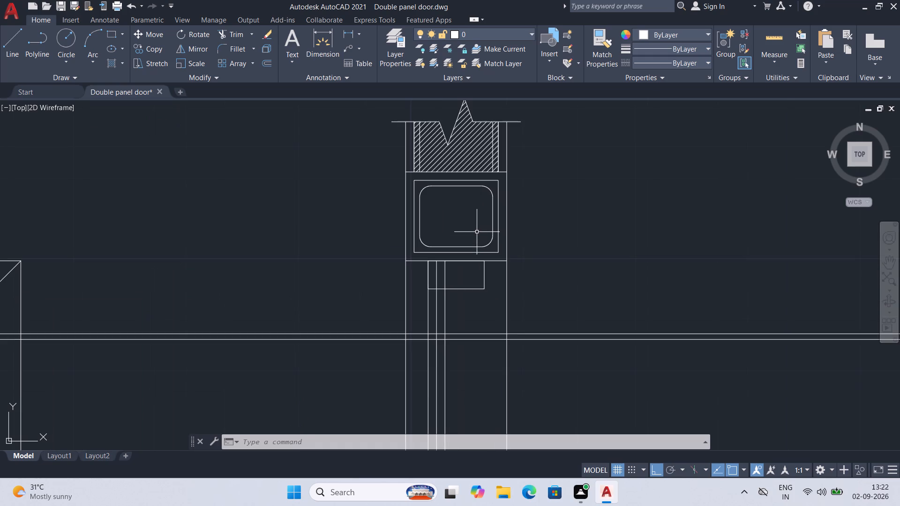
{"action": "scroll", "coordinate": [471, 228], "scroll_direction": "up", "scroll_amount": 1}
{"action": "middle_click_drag", "start_coordinate": [457, 212], "coordinate": [459, 308]}
{"action": "scroll", "coordinate": [420, 268], "scroll_direction": "up", "scroll_amount": 2}
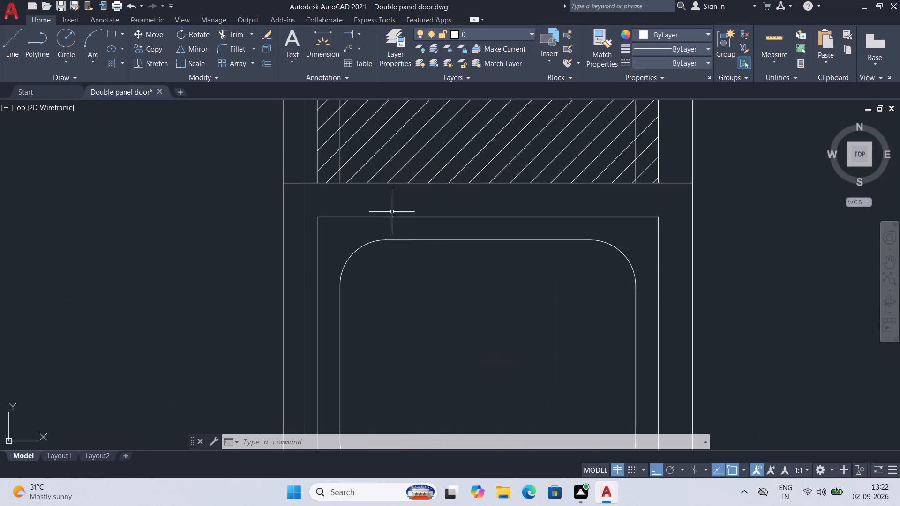
{"action": "left_click", "coordinate": [340, 156]}
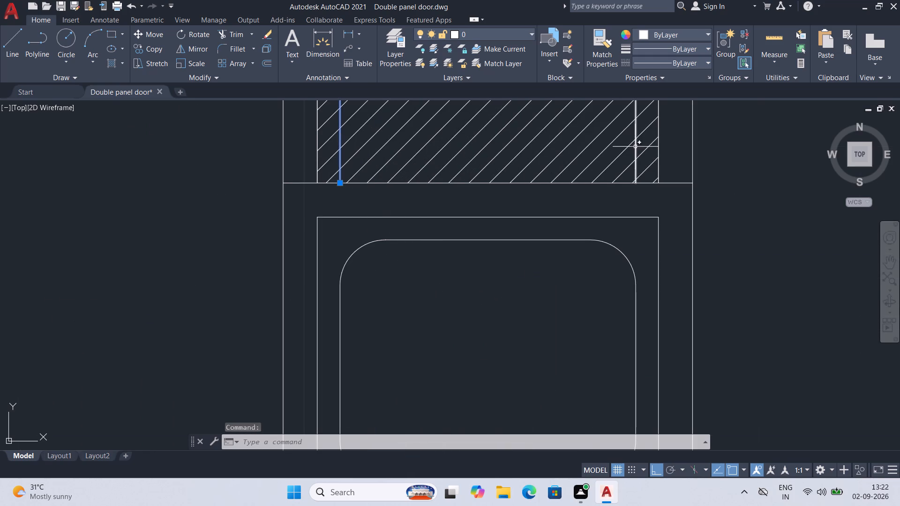
{"action": "left_click", "coordinate": [635, 147]}
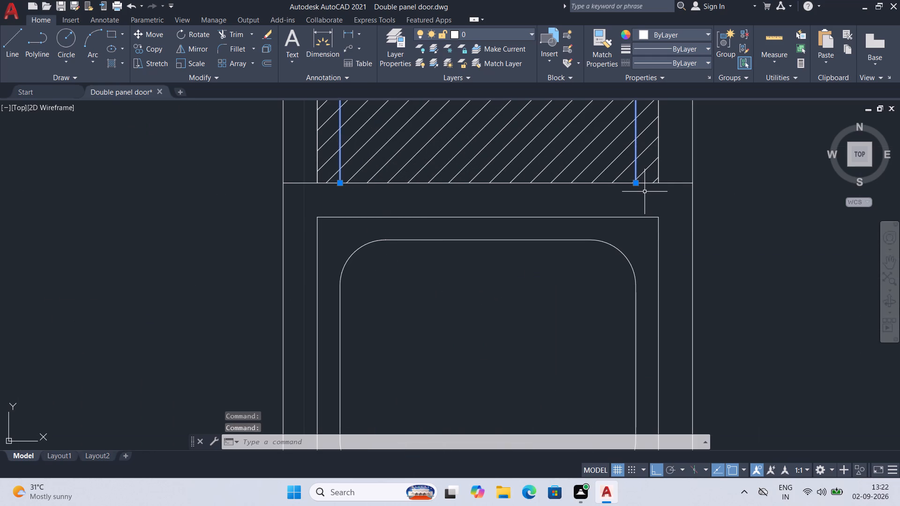
{"action": "key", "text": "Delete"}
{"action": "scroll", "coordinate": [667, 232], "scroll_direction": "down", "scroll_amount": 2}
{"action": "middle_click_drag", "start_coordinate": [708, 223], "coordinate": [602, 255]}
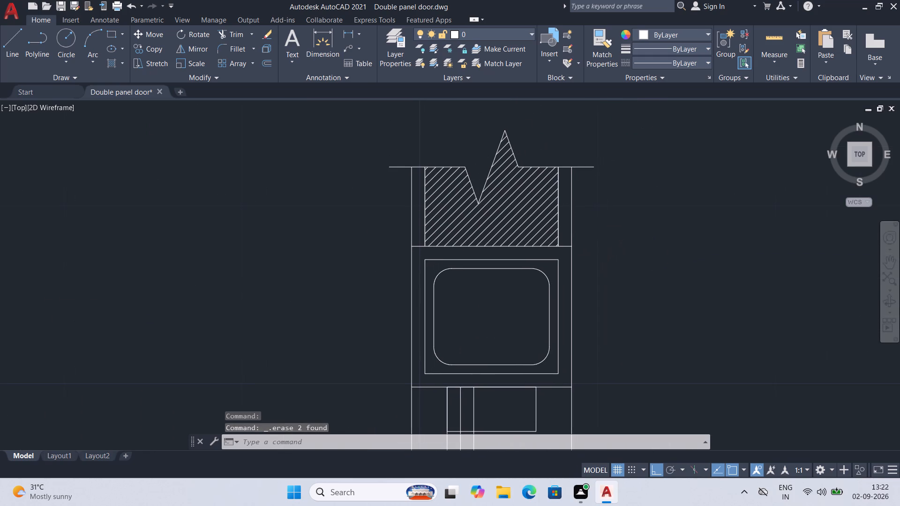
{"action": "key", "text": "ctrl+s"}
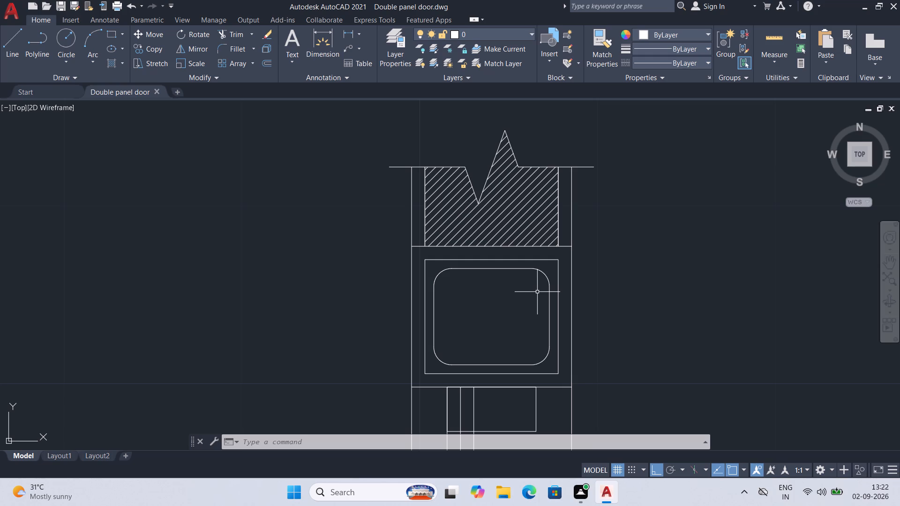
Draw a 0.25-inch horizontal line rightward from where the middle shutter line crosses the lower of the two panel-top projection lines.
{"action": "scroll", "coordinate": [515, 422], "scroll_direction": "up", "scroll_amount": 2}
{"action": "middle_click_drag", "start_coordinate": [512, 389], "coordinate": [500, 256]}
{"action": "scroll", "coordinate": [455, 357], "scroll_direction": "down", "scroll_amount": 1}
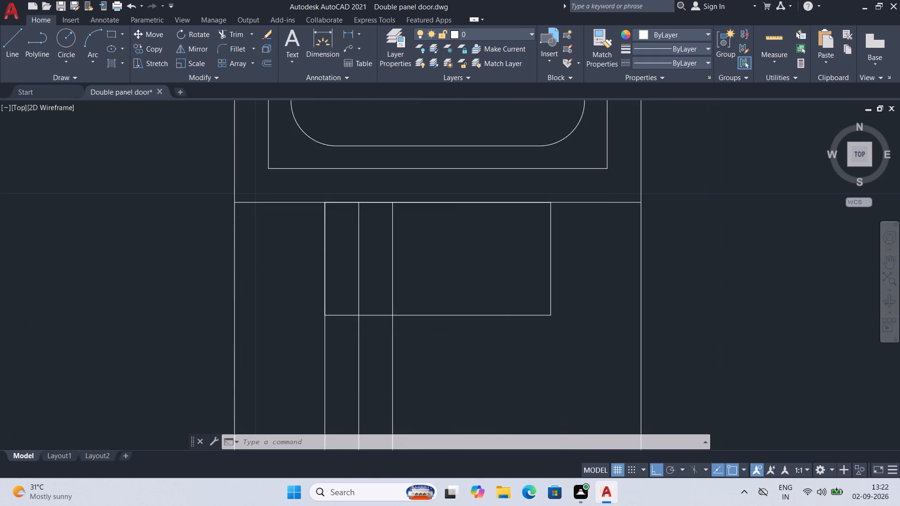
{"action": "scroll", "coordinate": [452, 358], "scroll_direction": "down", "scroll_amount": 1}
{"action": "middle_click_drag", "start_coordinate": [450, 365], "coordinate": [457, 235]}
{"action": "scroll", "coordinate": [447, 306], "scroll_direction": "up", "scroll_amount": 1}
{"action": "scroll", "coordinate": [389, 283], "scroll_direction": "up", "scroll_amount": 1}
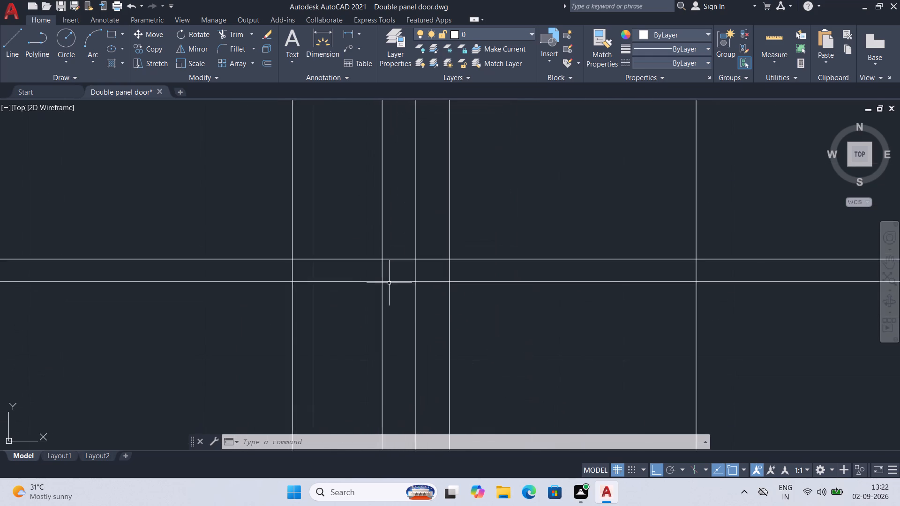
{"action": "scroll", "coordinate": [389, 283], "scroll_direction": "up", "scroll_amount": 1}
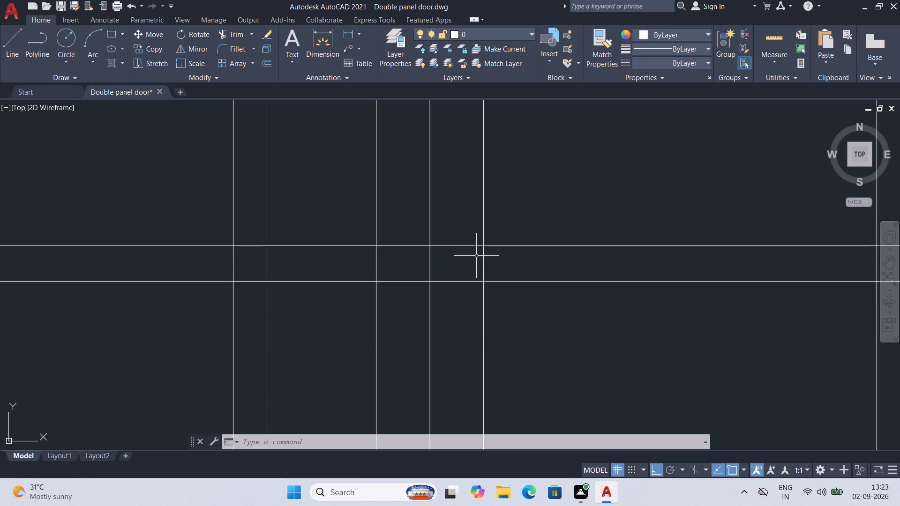
{"action": "left_click", "coordinate": [9, 35]}
{"action": "scroll", "coordinate": [380, 287], "scroll_direction": "up", "scroll_amount": 2}
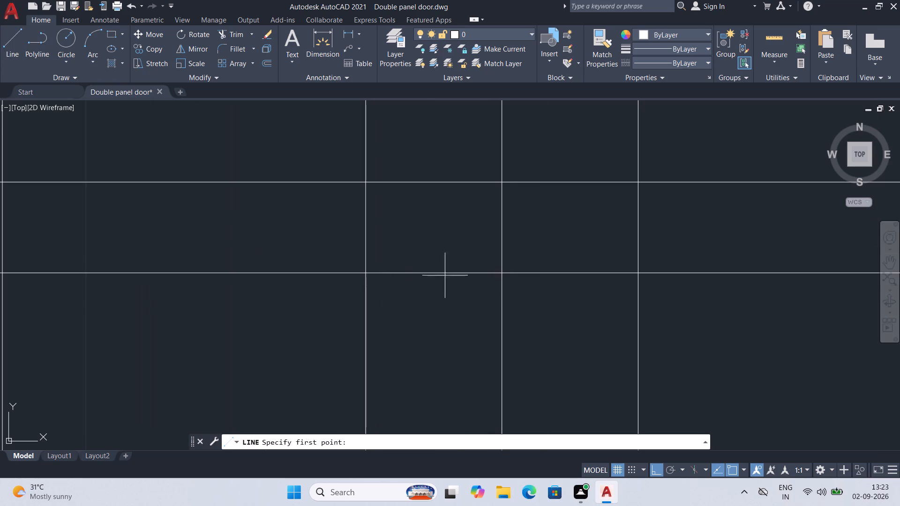
{"action": "left_click", "coordinate": [502, 272]}
{"action": "type", "text": "0.25"}
{"action": "key", "text": "Return"}
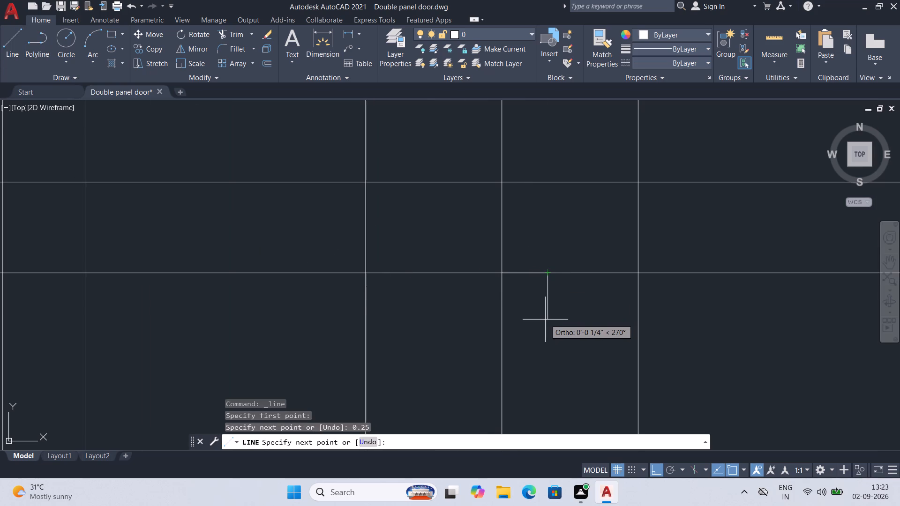
{"action": "key", "text": "Return"}
Draw a matching 0.25-inch horizontal line leftward from the same middle-line intersection on the lower panel-top projection line, and save.
{"action": "key", "text": "space"}
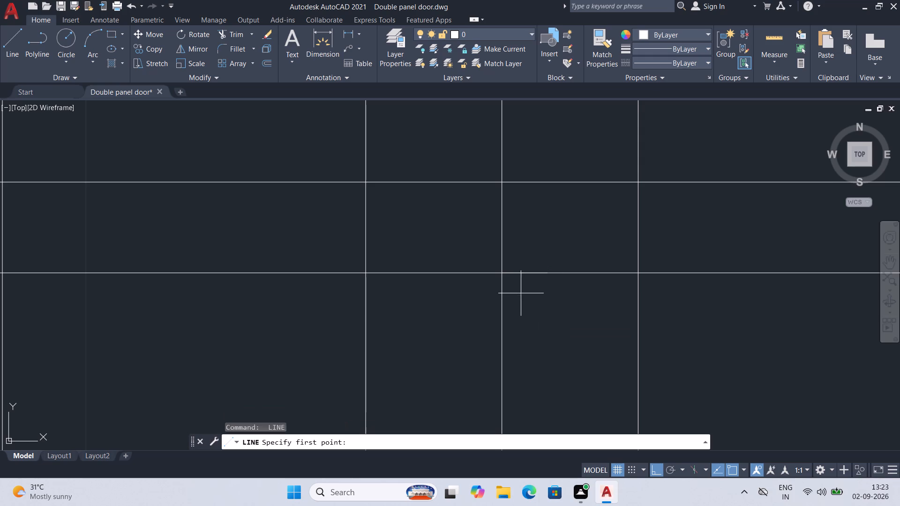
{"action": "left_click", "coordinate": [501, 275]}
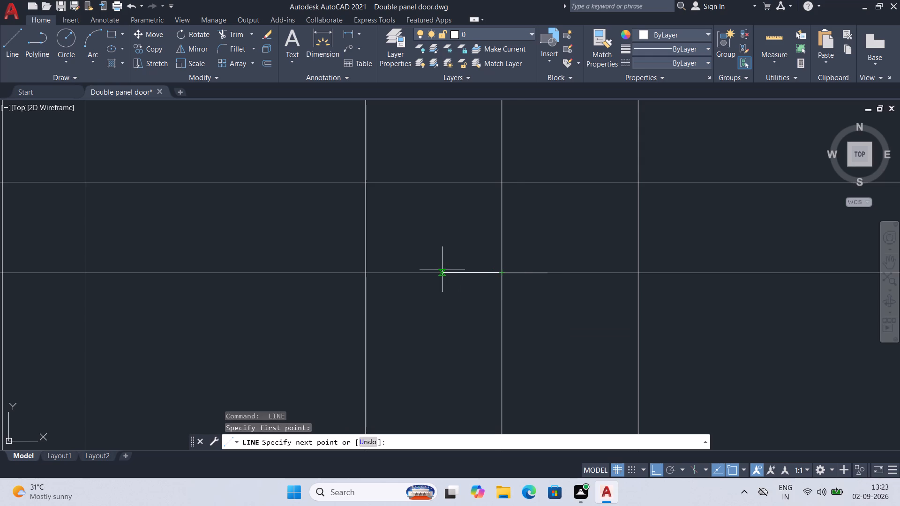
{"action": "type", "text": "0.25"}
{"action": "key", "text": "Return"}
{"action": "key", "text": "Return"}
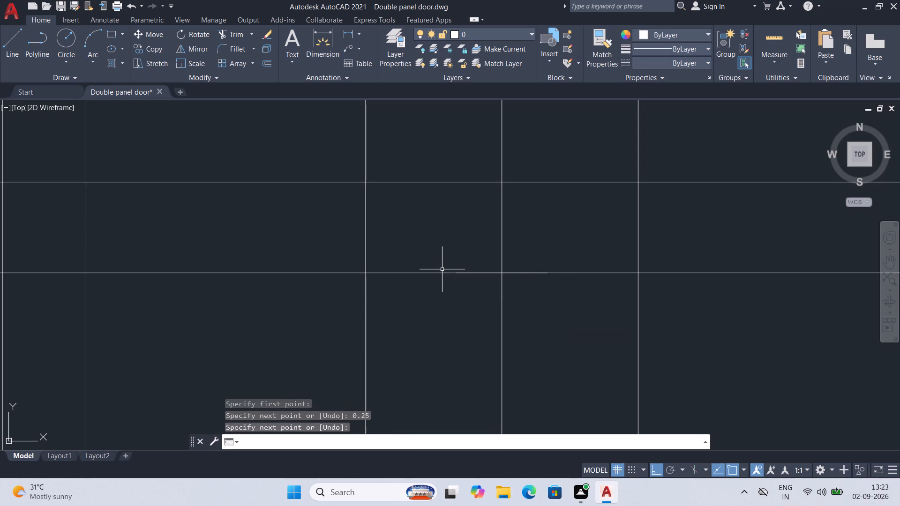
{"action": "key", "text": "ctrl+s"}
Draw diagonals from the outer ends of both 0.25-inch lines up to where the outer shutter lines cross the upper projection line, and save.
{"action": "key", "text": "l"}
{"action": "key", "text": "Return"}
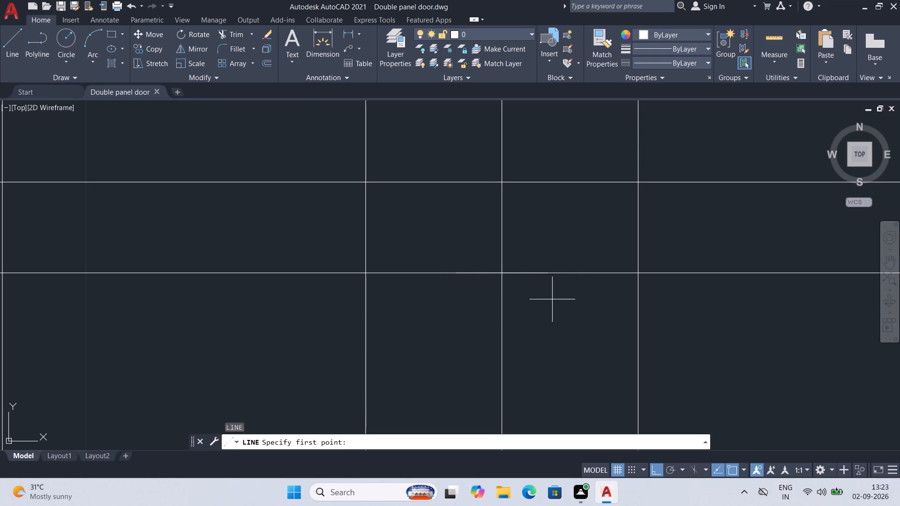
{"action": "left_click", "coordinate": [550, 274]}
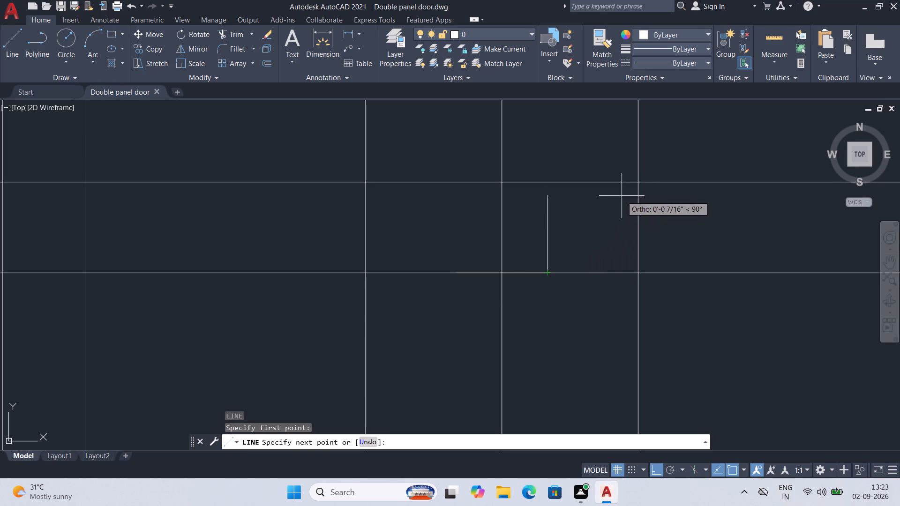
{"action": "left_click", "coordinate": [638, 185]}
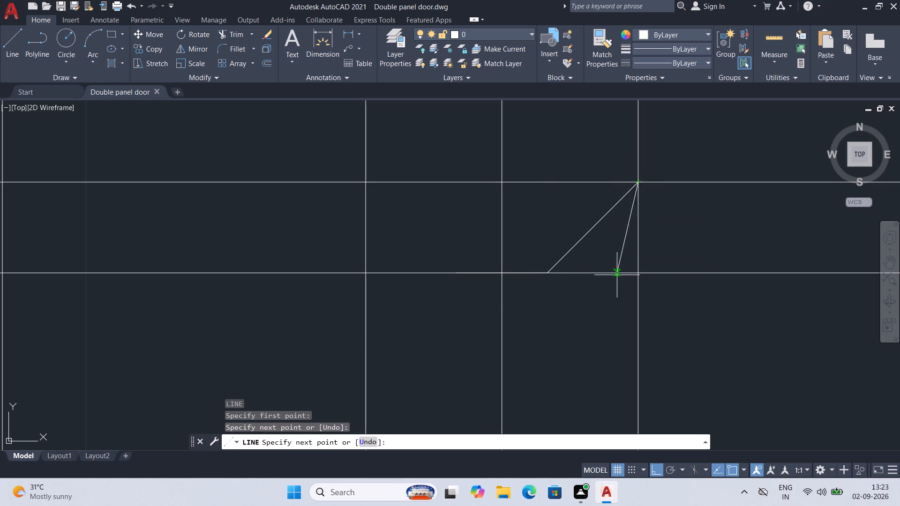
{"action": "key", "text": "space"}
{"action": "key", "text": "space"}
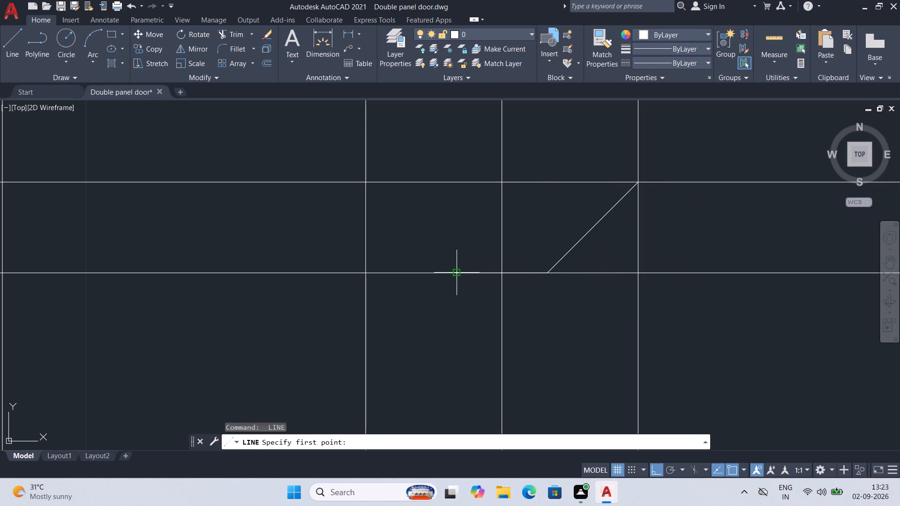
{"action": "left_click", "coordinate": [457, 273]}
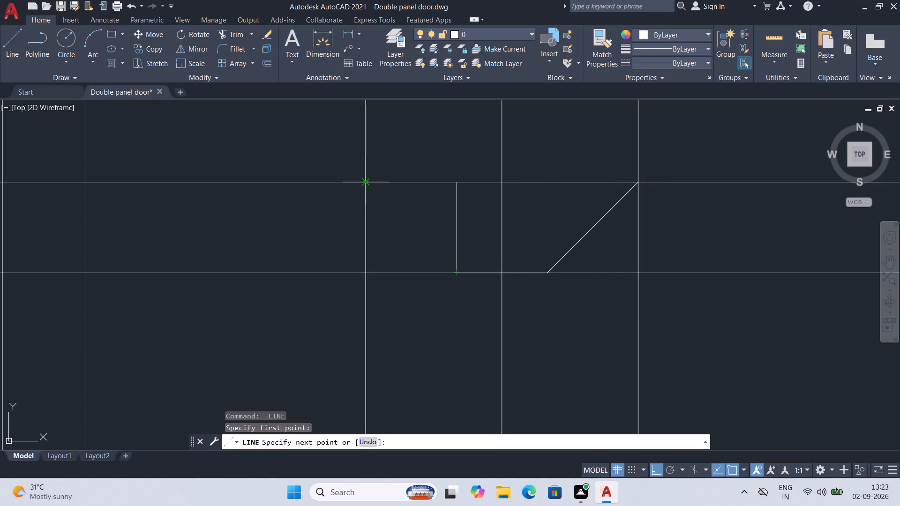
{"action": "left_click", "coordinate": [364, 184]}
{"action": "key", "text": "ctrl+s"}
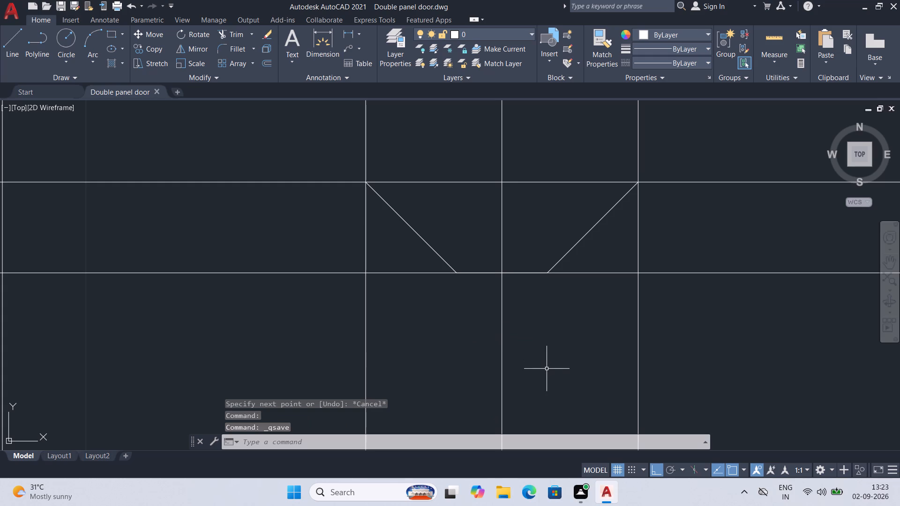
Delete the two 0.25-inch horizontal helper lines between the diagonals, and save the drawing.
{"action": "left_click", "coordinate": [518, 273]}
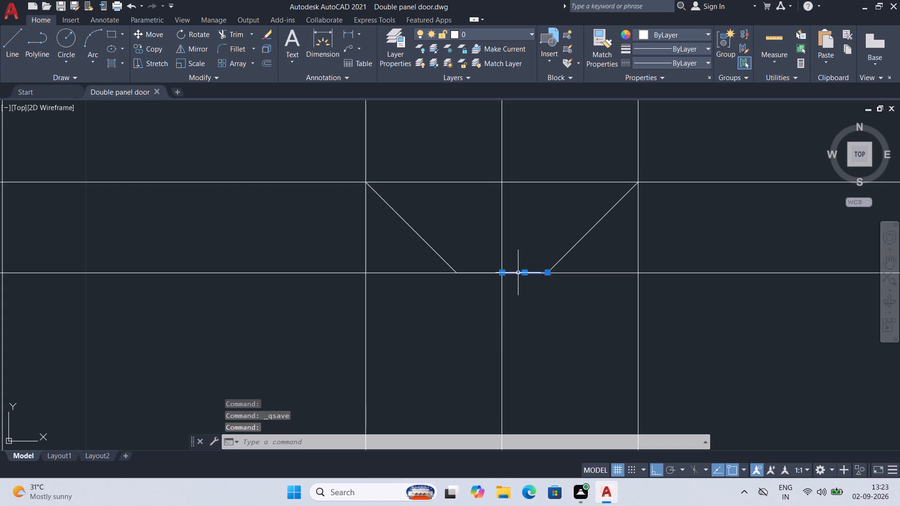
{"action": "left_click", "coordinate": [482, 273]}
{"action": "key", "text": "Delete"}
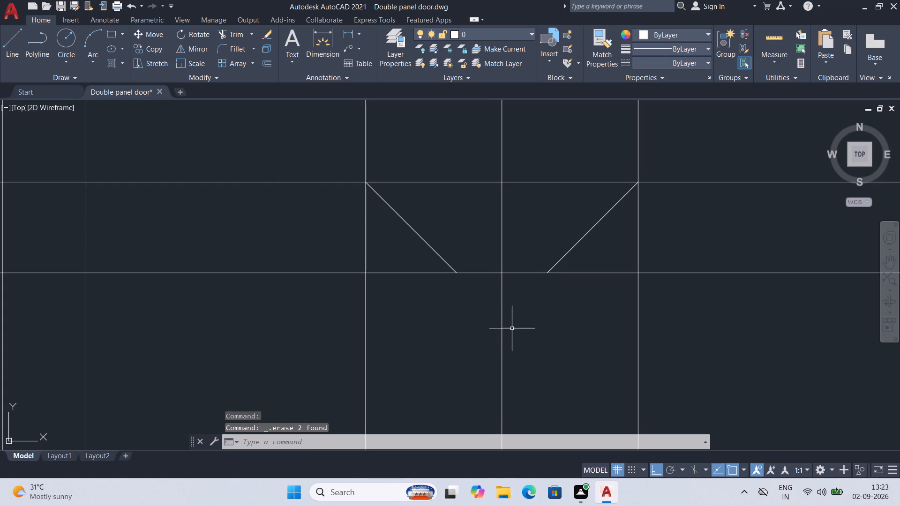
{"action": "scroll", "coordinate": [540, 332], "scroll_direction": "down", "scroll_amount": 3}
{"action": "middle_click_drag", "start_coordinate": [550, 365], "coordinate": [417, 269]}
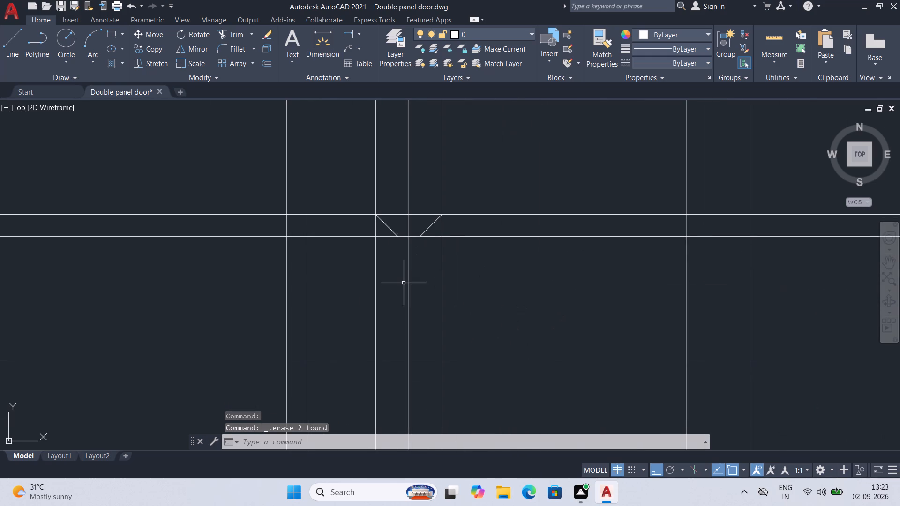
{"action": "key", "text": "ctrl+s"}
{"action": "key", "text": "ctrl+s"}
{"action": "key", "text": "ctrl+s"}
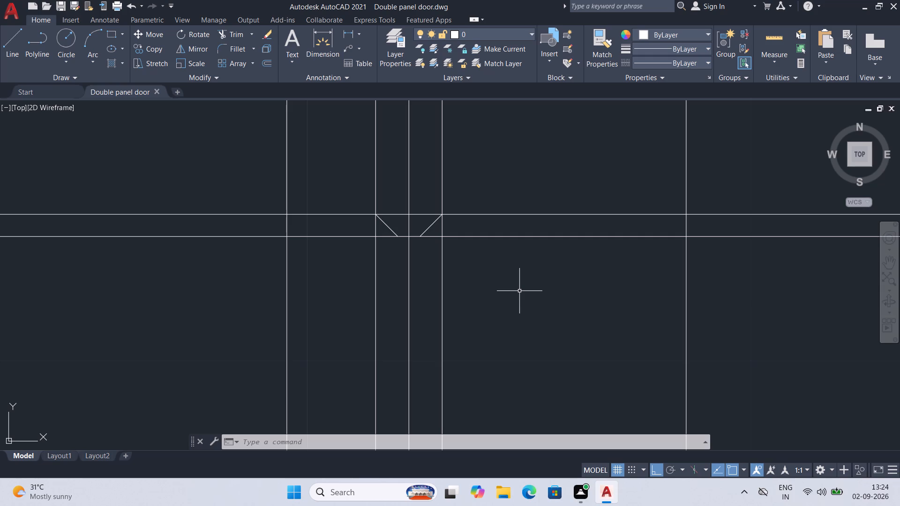
Draw a vertical line from the right diagonal's lower end down to the upper of the two panel-bottom projection lines.
{"action": "scroll", "coordinate": [501, 321], "scroll_direction": "down", "scroll_amount": 1}
{"action": "middle_click_drag", "start_coordinate": [500, 314], "coordinate": [493, 246]}
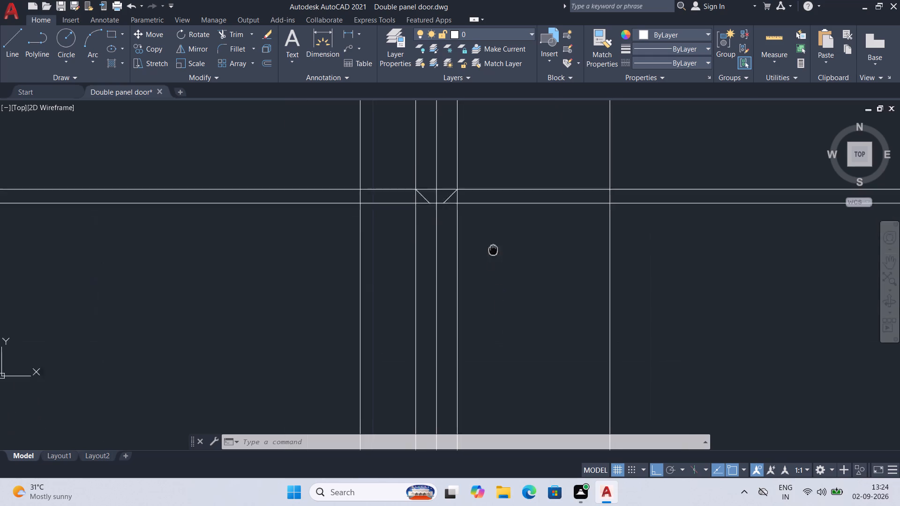
{"action": "middle_click_drag", "start_coordinate": [493, 246], "coordinate": [491, 211]}
{"action": "scroll", "coordinate": [487, 221], "scroll_direction": "down", "scroll_amount": 1}
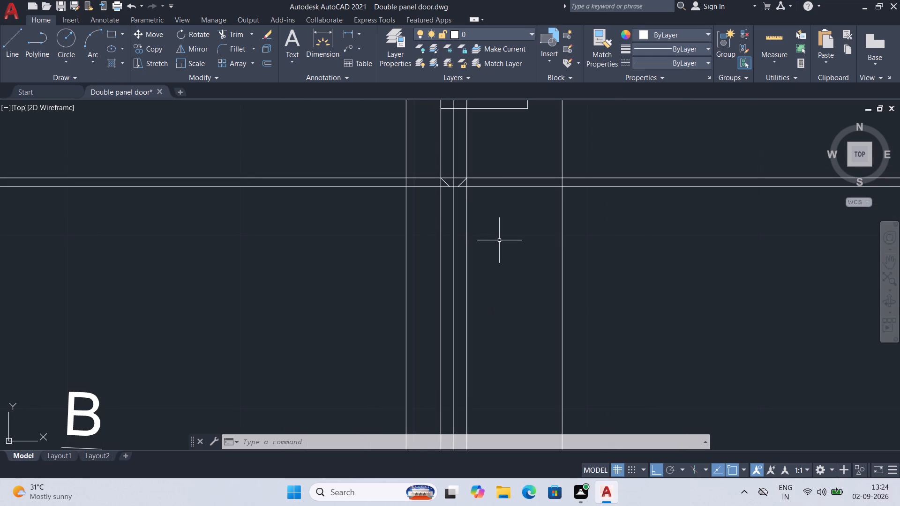
{"action": "scroll", "coordinate": [485, 260], "scroll_direction": "down", "scroll_amount": 2}
{"action": "middle_click_drag", "start_coordinate": [492, 277], "coordinate": [470, 149]}
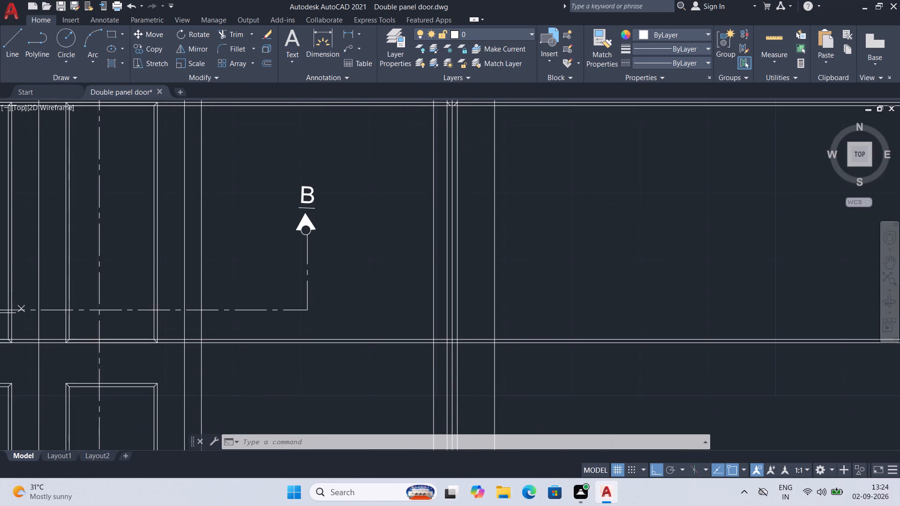
{"action": "scroll", "coordinate": [485, 202], "scroll_direction": "up", "scroll_amount": 1}
{"action": "key", "text": "l"}
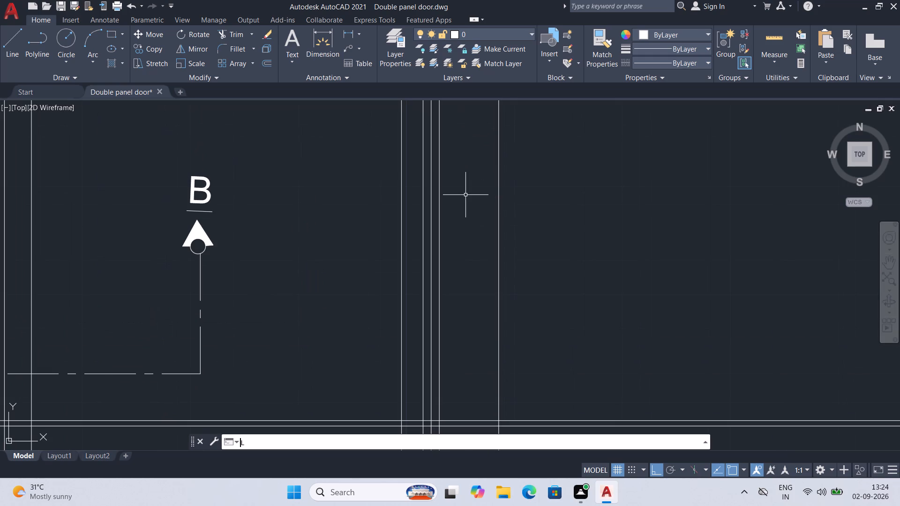
{"action": "key", "text": "Return"}
{"action": "middle_click_drag", "start_coordinate": [463, 169], "coordinate": [466, 269]}
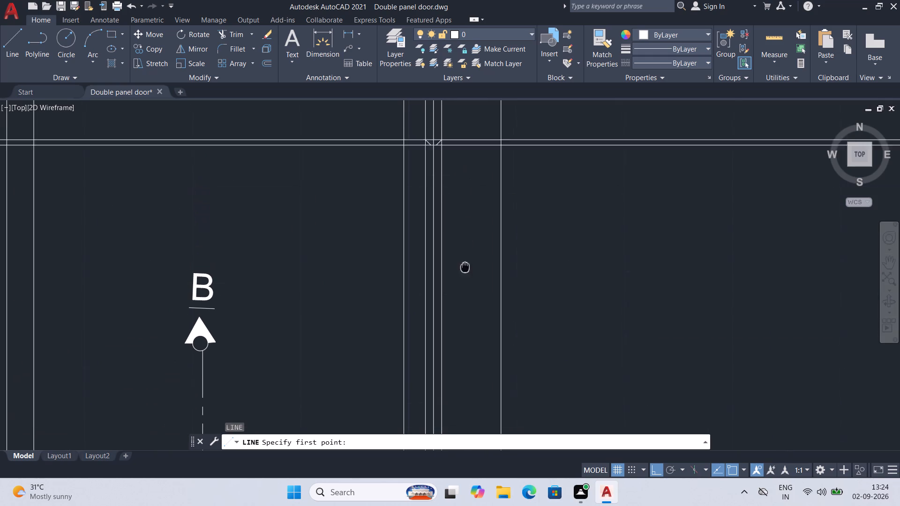
{"action": "middle_click_drag", "start_coordinate": [466, 269], "coordinate": [473, 298]}
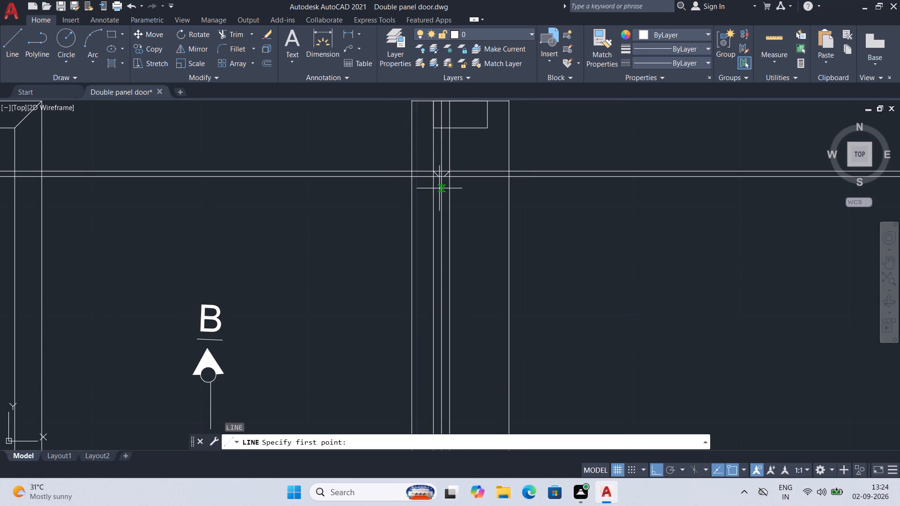
{"action": "scroll", "coordinate": [443, 186], "scroll_direction": "up", "scroll_amount": 2}
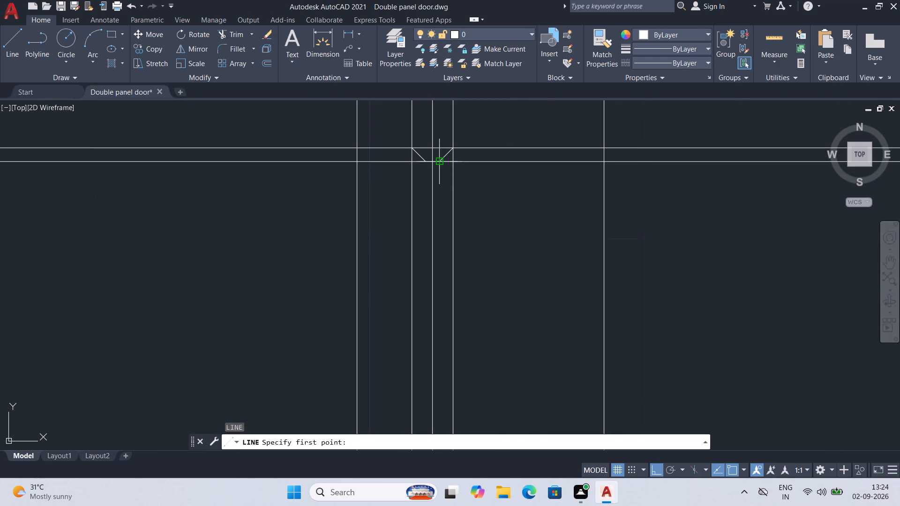
{"action": "left_click", "coordinate": [438, 163]}
{"action": "scroll", "coordinate": [435, 323], "scroll_direction": "down", "scroll_amount": 2}
{"action": "middle_click_drag", "start_coordinate": [438, 332], "coordinate": [433, 199]}
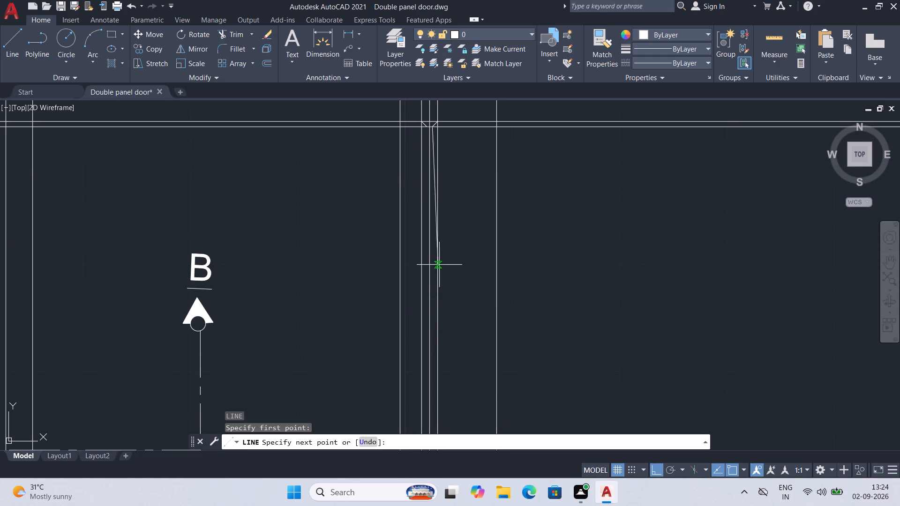
{"action": "middle_click_drag", "start_coordinate": [418, 360], "coordinate": [416, 216]}
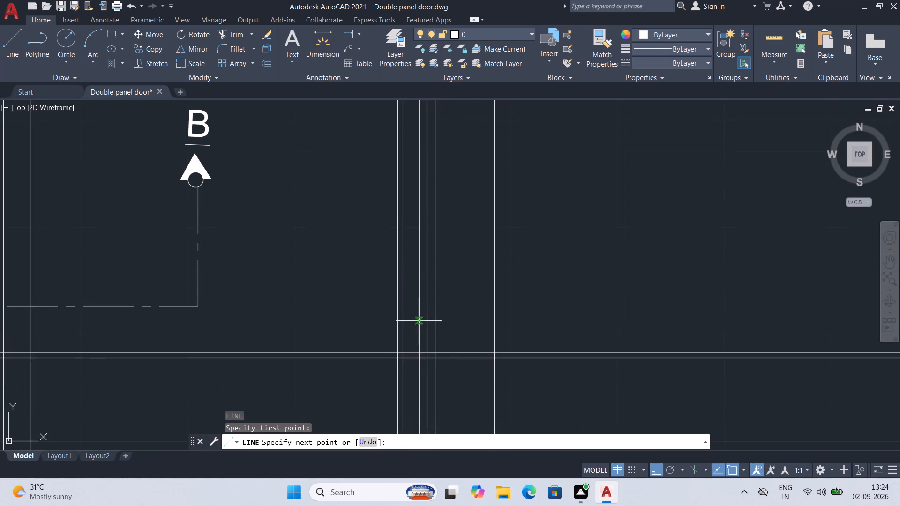
{"action": "scroll", "coordinate": [434, 350], "scroll_direction": "up", "scroll_amount": 2}
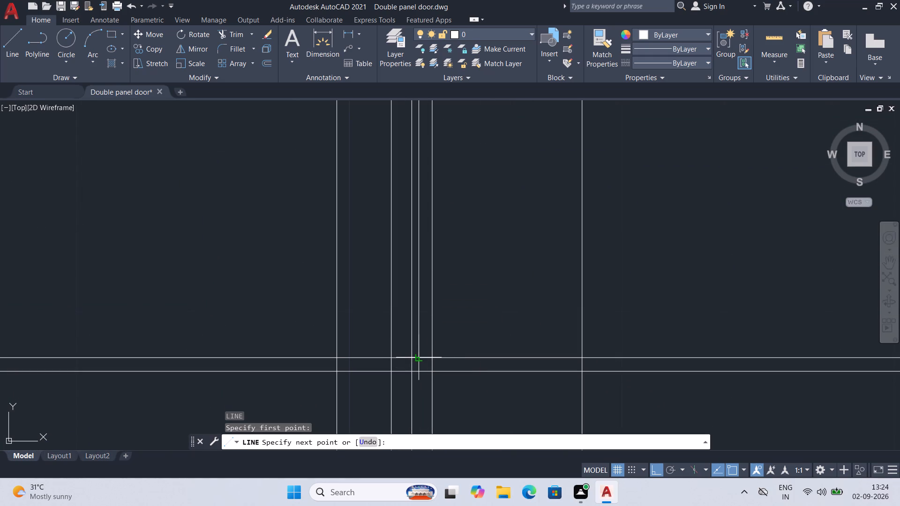
{"action": "left_click", "coordinate": [419, 357]}
{"action": "key", "text": "space"}
Draw a vertical line from the left diagonal's lower end down to the upper panel-bottom projection line, and save the drawing.
{"action": "scroll", "coordinate": [461, 298], "scroll_direction": "down", "scroll_amount": 2}
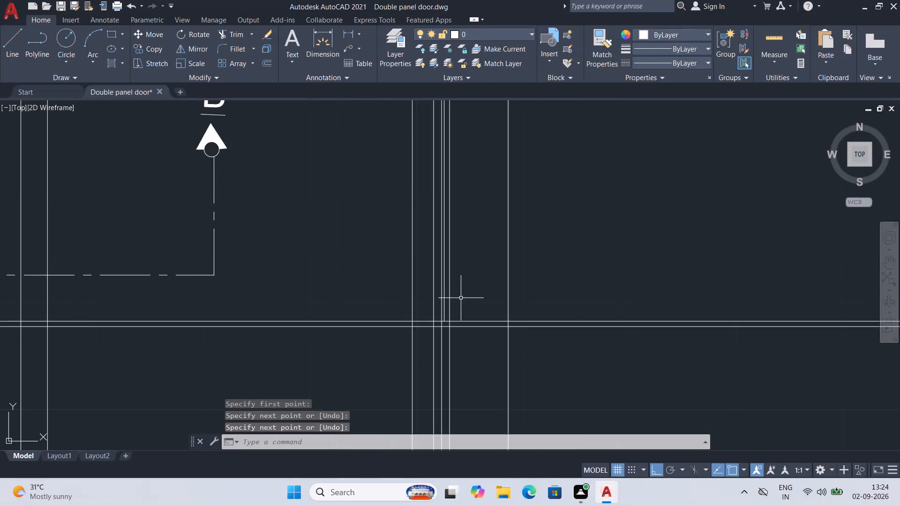
{"action": "scroll", "coordinate": [460, 280], "scroll_direction": "down", "scroll_amount": 2}
{"action": "middle_click_drag", "start_coordinate": [463, 259], "coordinate": [466, 357]}
{"action": "scroll", "coordinate": [456, 301], "scroll_direction": "up", "scroll_amount": 3}
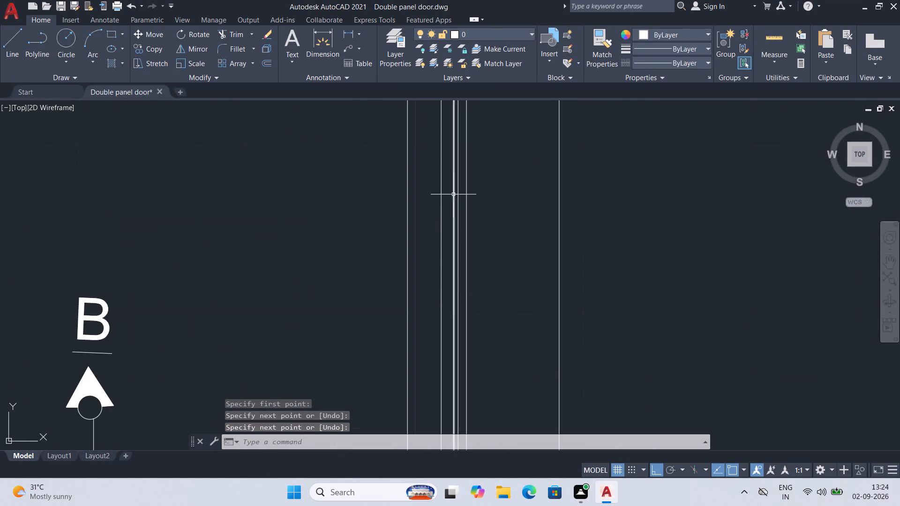
{"action": "middle_click_drag", "start_coordinate": [456, 193], "coordinate": [449, 347]}
{"action": "key", "text": "space"}
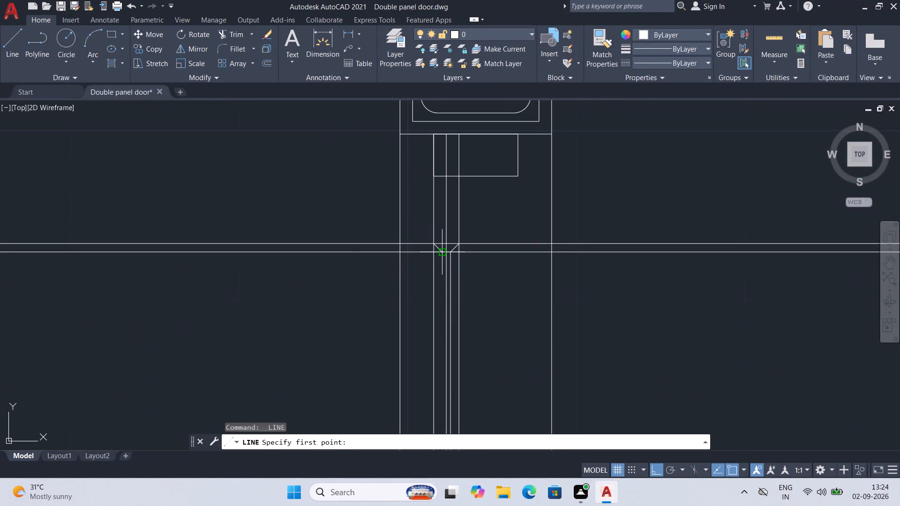
{"action": "left_click", "coordinate": [439, 254]}
{"action": "scroll", "coordinate": [437, 374], "scroll_direction": "down", "scroll_amount": 2}
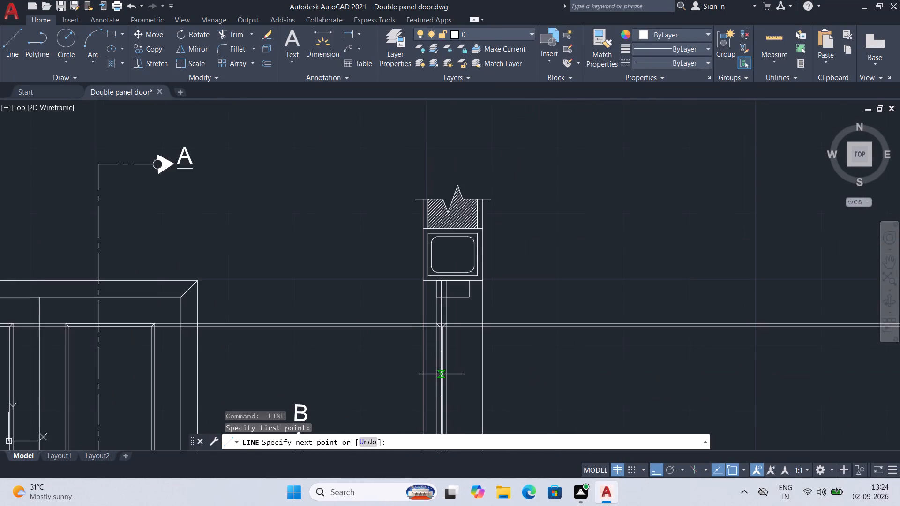
{"action": "middle_click_drag", "start_coordinate": [442, 375], "coordinate": [414, 171]}
{"action": "scroll", "coordinate": [412, 349], "scroll_direction": "up", "scroll_amount": 3}
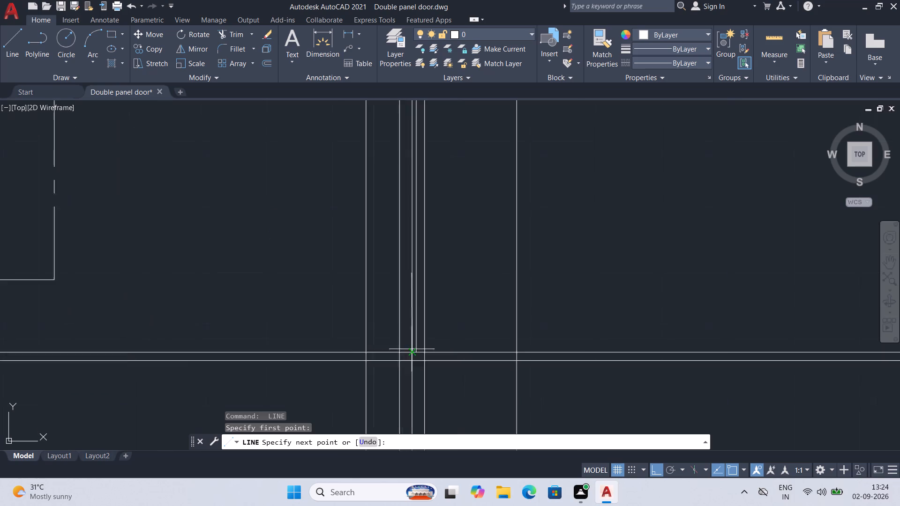
{"action": "left_click", "coordinate": [403, 354]}
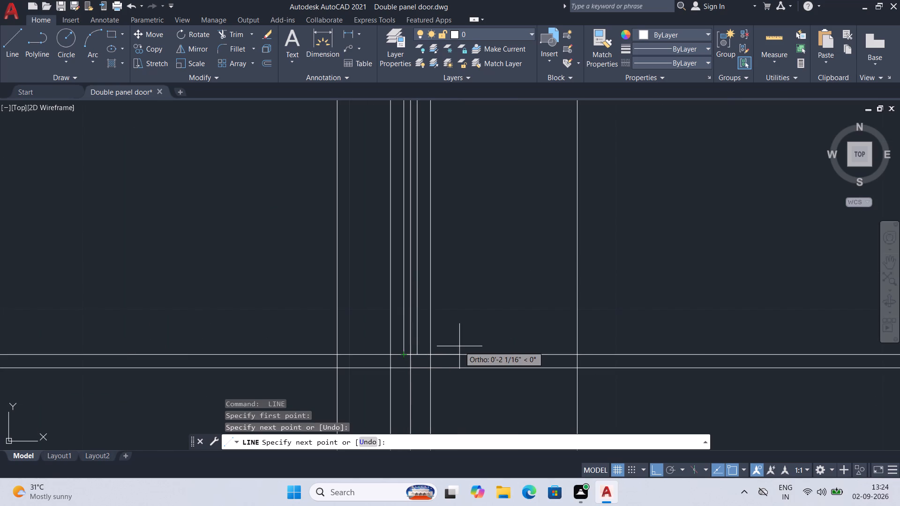
{"action": "key", "text": "ctrl+s"}
{"action": "key", "text": "ctrl+s"}
{"action": "key", "text": "ctrl+s"}
{"action": "key", "text": "ctrl+s"}
{"action": "key", "text": "ctrl+s"}
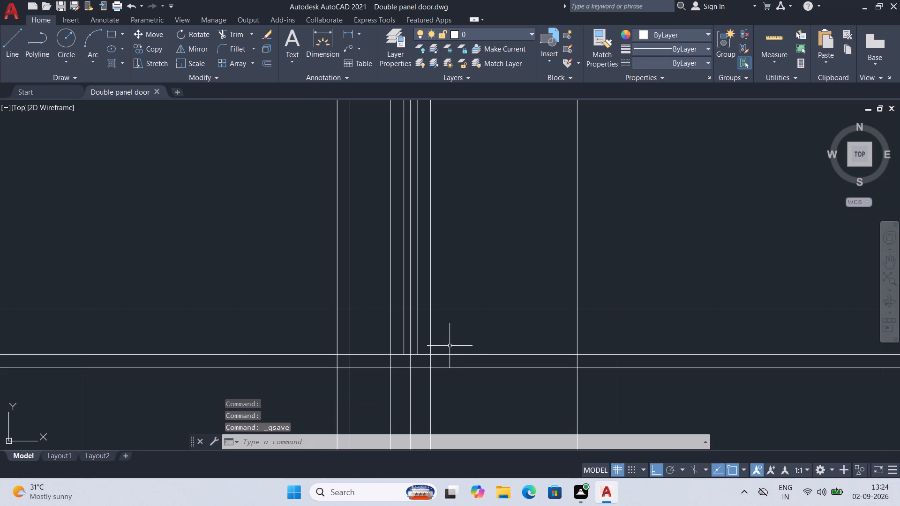
{"action": "key", "text": "ctrl+s"}
{"action": "key", "text": "ctrl+s"}
{"action": "key", "text": "ctrl+s"}
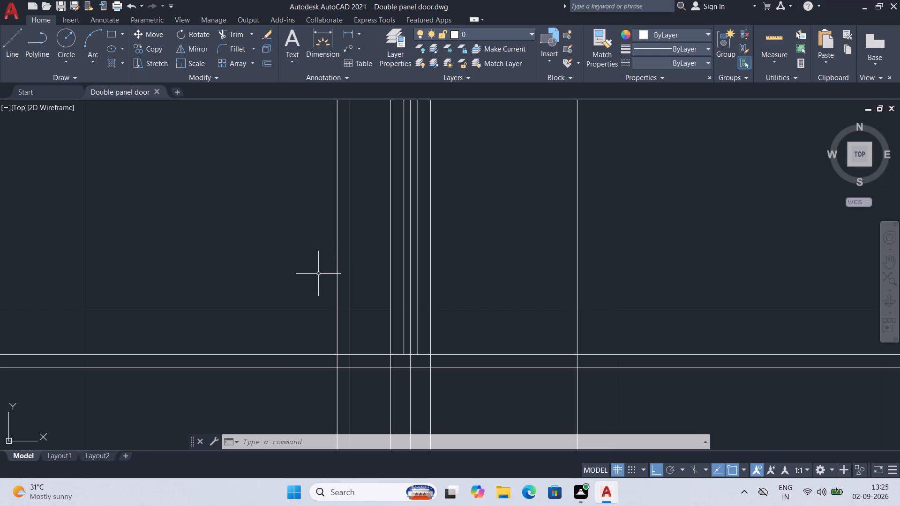
Draw diagonals from the lower ends of both inner panel lines to where the outer shutter lines cross the lower panel-bottom projection line, and save.
{"action": "left_click", "coordinate": [14, 50]}
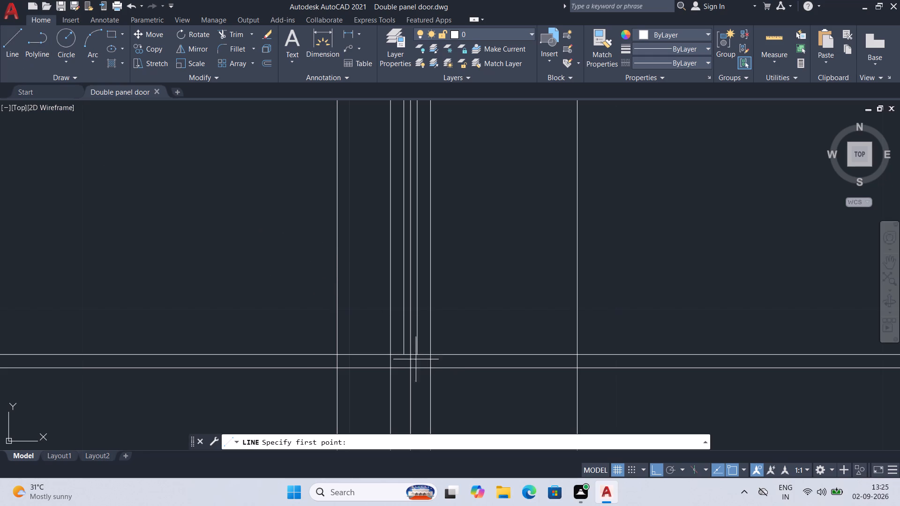
{"action": "left_click", "coordinate": [420, 356]}
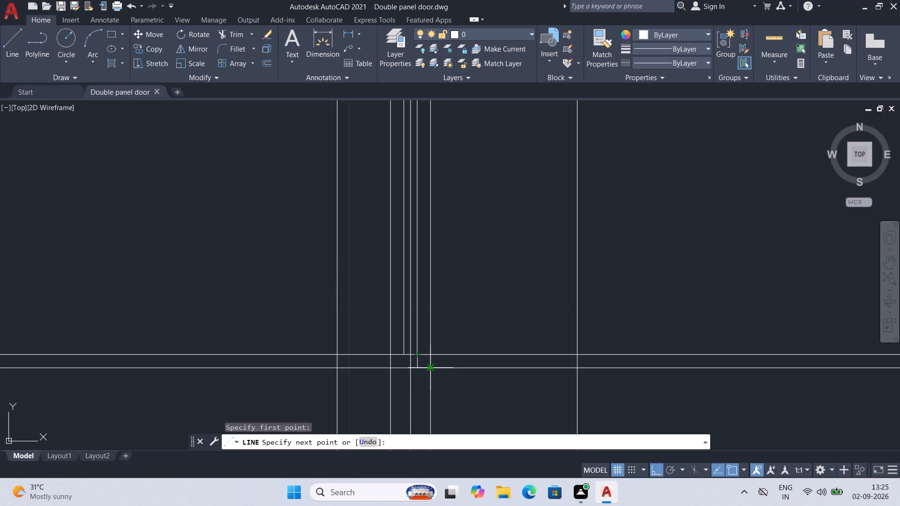
{"action": "left_click", "coordinate": [431, 368]}
{"action": "key", "text": "space"}
{"action": "key", "text": "space"}
{"action": "left_click", "coordinate": [406, 357]}
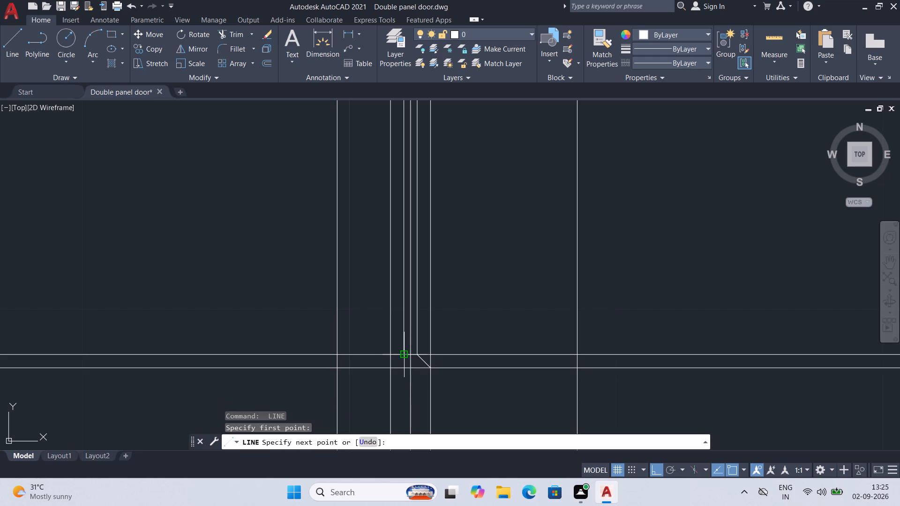
{"action": "left_click", "coordinate": [391, 365]}
{"action": "key", "text": "ctrl+s"}
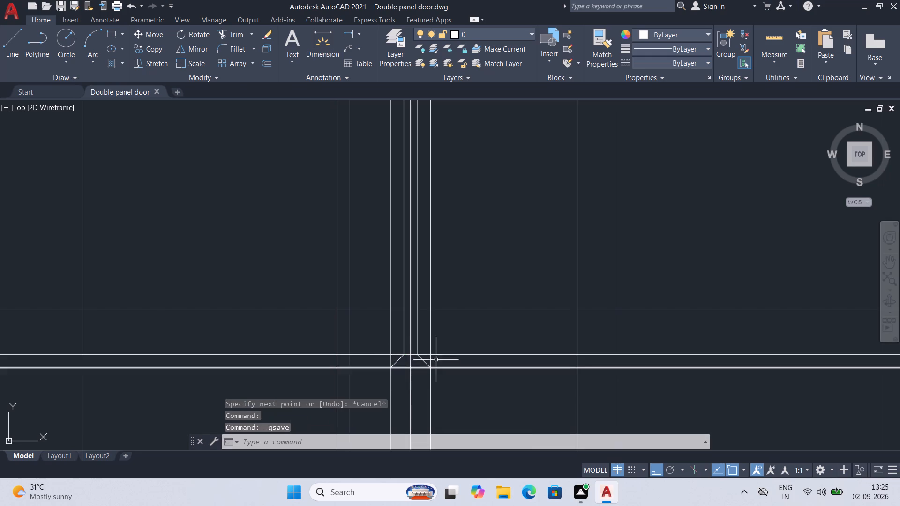
Draw a horizontal construction line through the outer top corner of the elevation's lower panel, projecting it across section A-A.
{"action": "scroll", "coordinate": [457, 350], "scroll_direction": "down", "scroll_amount": 2}
{"action": "middle_click_drag", "start_coordinate": [484, 303], "coordinate": [465, 400]}
{"action": "scroll", "coordinate": [464, 398], "scroll_direction": "down", "scroll_amount": 1}
{"action": "middle_click_drag", "start_coordinate": [463, 389], "coordinate": [420, 217]}
{"action": "scroll", "coordinate": [418, 302], "scroll_direction": "down", "scroll_amount": 2}
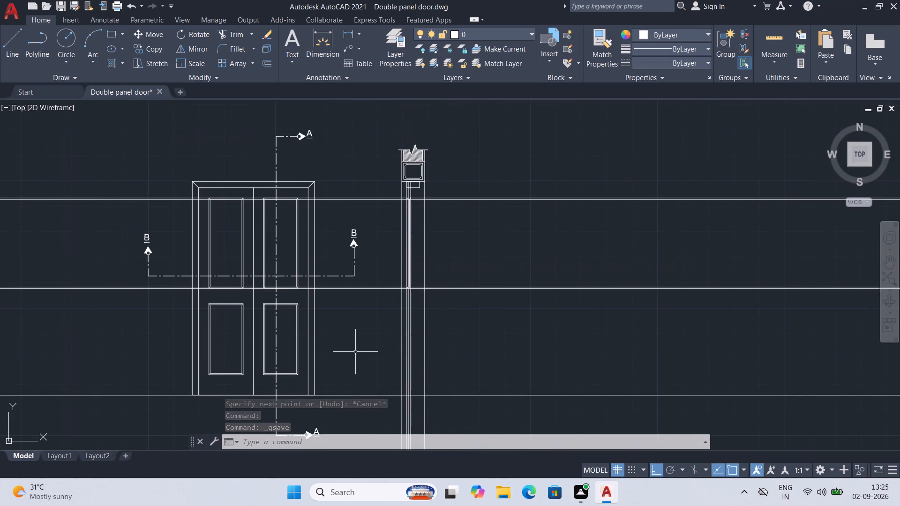
{"action": "scroll", "coordinate": [346, 353], "scroll_direction": "up", "scroll_amount": 2}
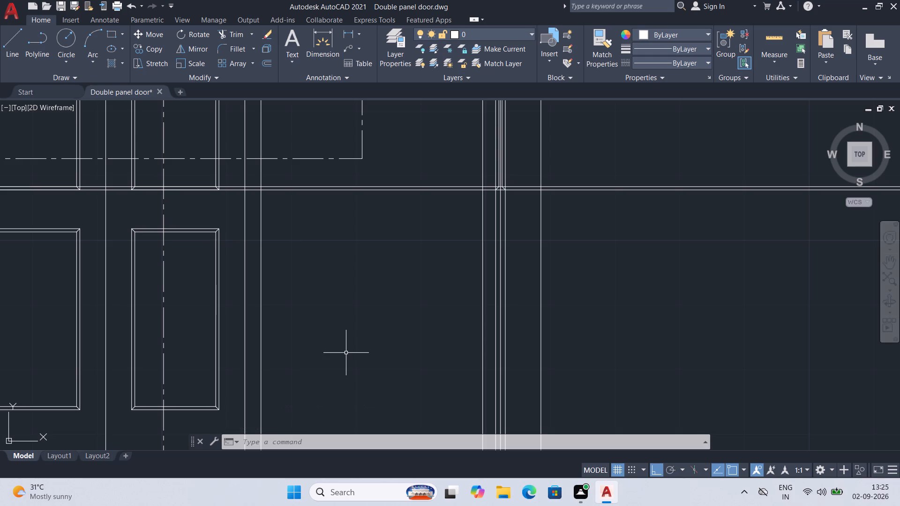
{"action": "key", "text": "x"}
{"action": "key", "text": "l"}
{"action": "key", "text": "Return"}
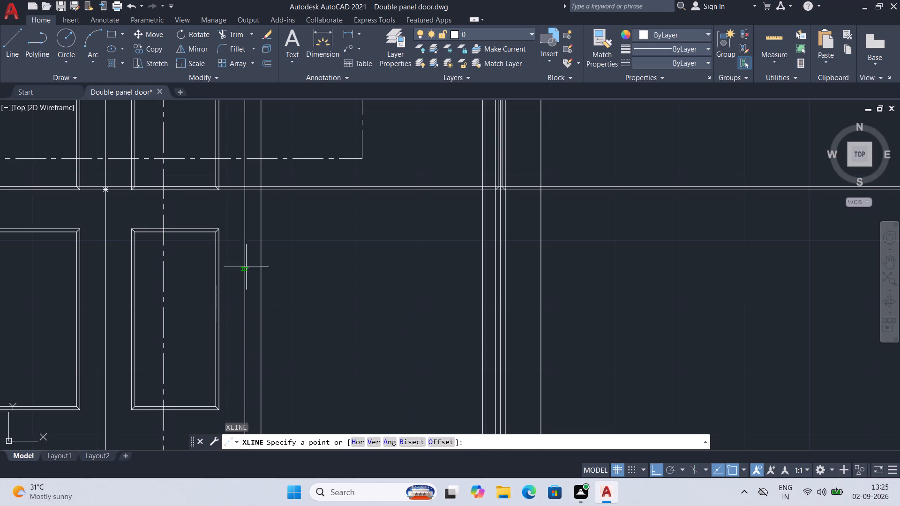
{"action": "left_click", "coordinate": [220, 231]}
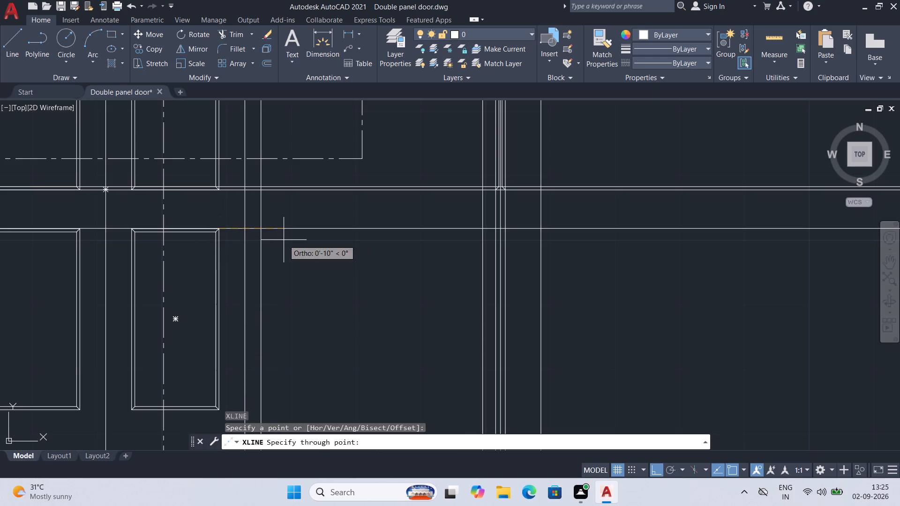
{"action": "left_click", "coordinate": [284, 240]}
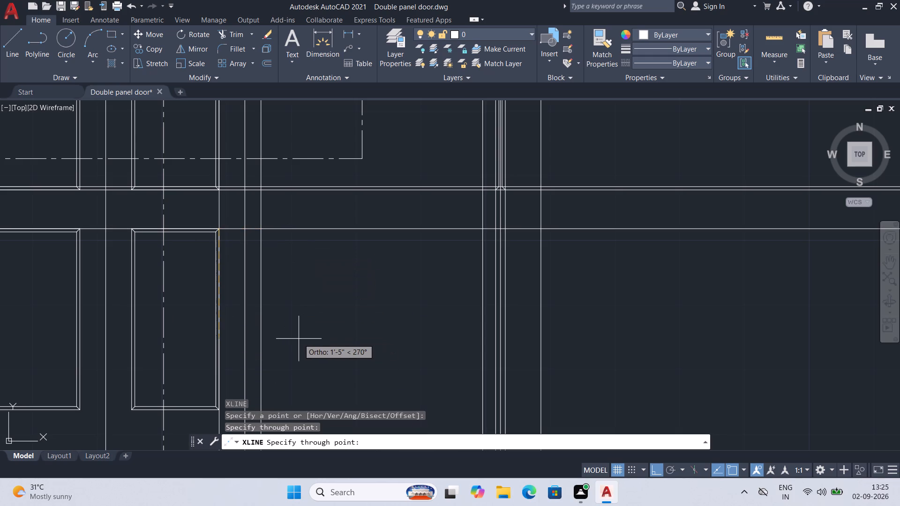
{"action": "key", "text": "Escape"}
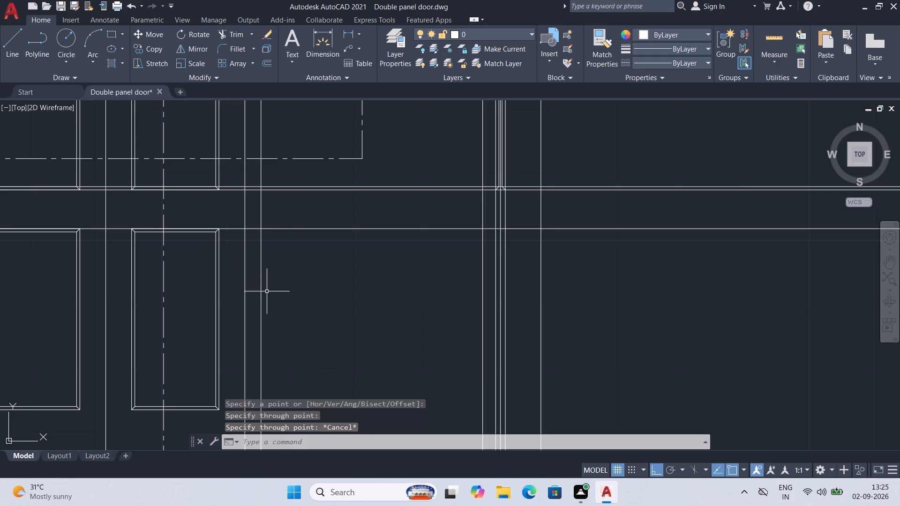
Add a horizontal construction line through the inner top corner of the lower panel's bevel.
{"action": "key", "text": "x"}
{"action": "key", "text": "l"}
{"action": "key", "text": "Return"}
{"action": "key", "text": "h"}
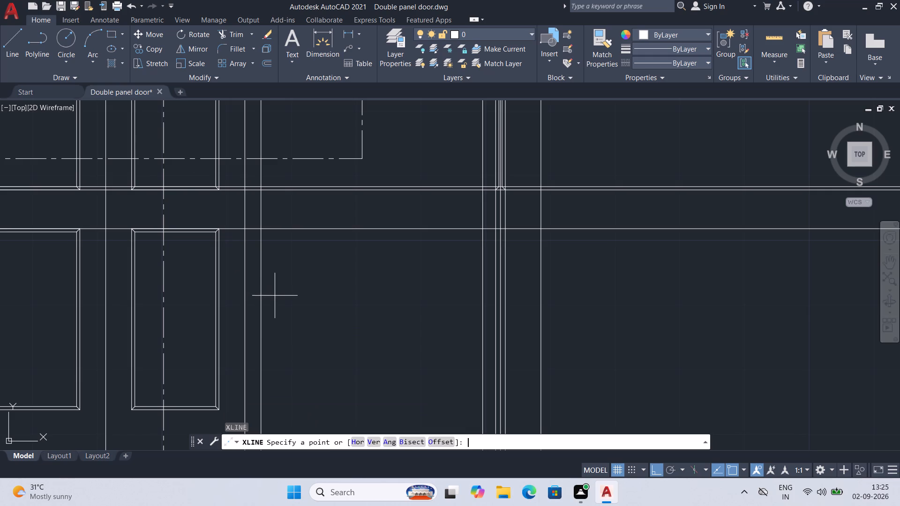
{"action": "key", "text": "Return"}
{"action": "scroll", "coordinate": [217, 239], "scroll_direction": "up", "scroll_amount": 3}
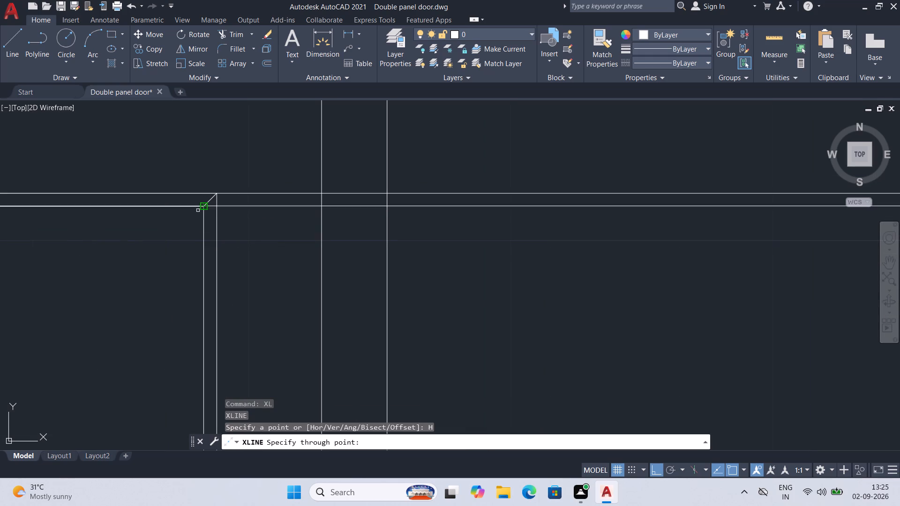
{"action": "left_click", "coordinate": [201, 208]}
Add horizontal construction lines through the inner and outer bottom corners of the lower panel, and save the drawing.
{"action": "scroll", "coordinate": [271, 326], "scroll_direction": "down", "scroll_amount": 2}
{"action": "middle_click_drag", "start_coordinate": [287, 347], "coordinate": [288, 347]}
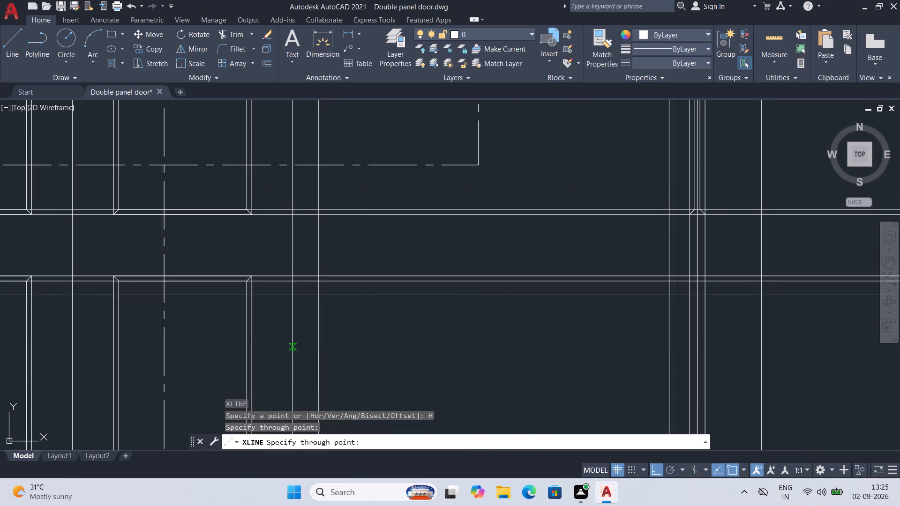
{"action": "middle_click_drag", "start_coordinate": [288, 347], "coordinate": [298, 199]}
{"action": "middle_click_drag", "start_coordinate": [264, 369], "coordinate": [262, 280]}
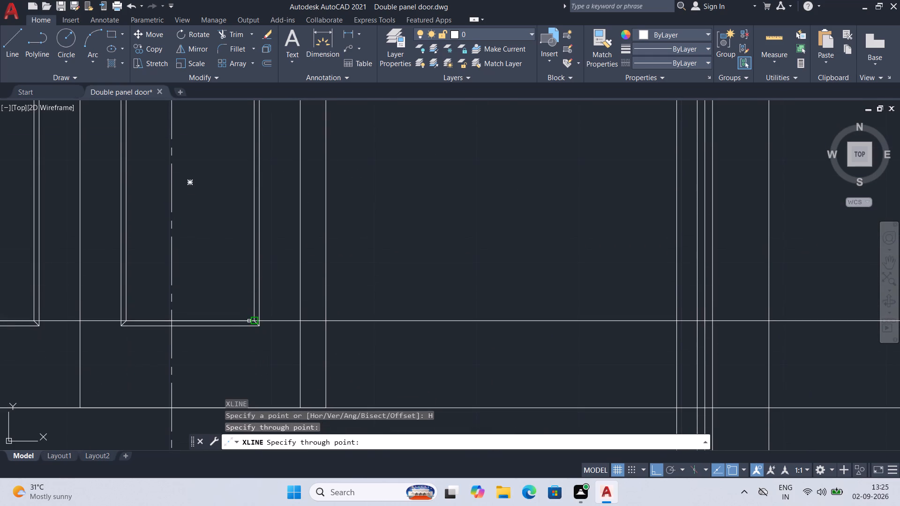
{"action": "scroll", "coordinate": [252, 321], "scroll_direction": "up", "scroll_amount": 2}
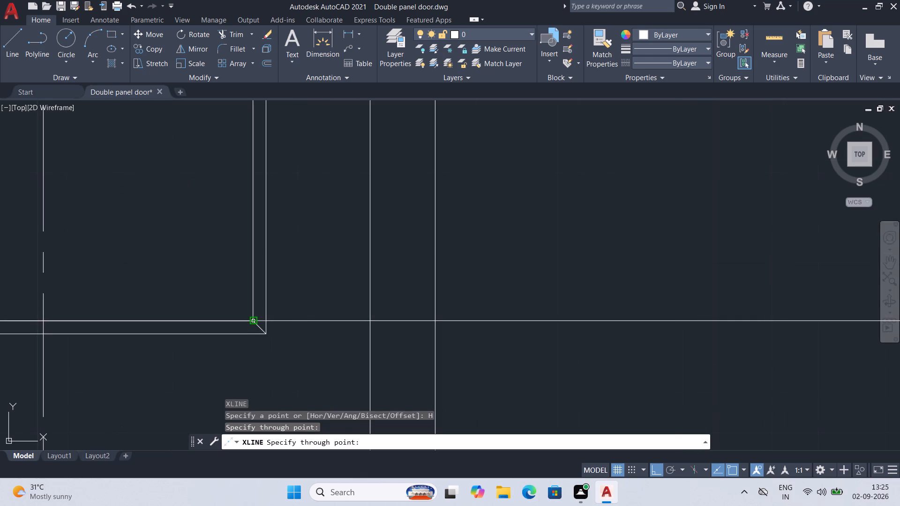
{"action": "left_click", "coordinate": [253, 324]}
{"action": "left_click", "coordinate": [264, 332]}
{"action": "scroll", "coordinate": [295, 366], "scroll_direction": "down", "scroll_amount": 2}
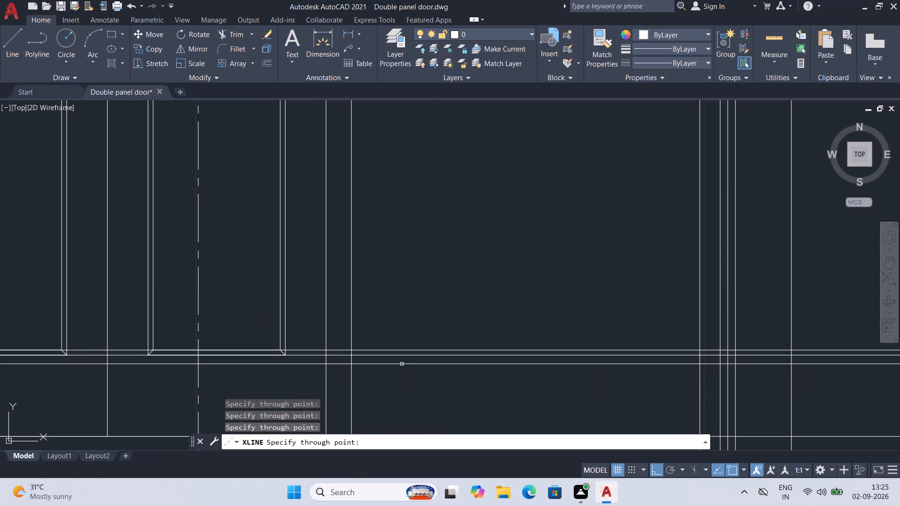
{"action": "middle_click_drag", "start_coordinate": [413, 362], "coordinate": [406, 202]}
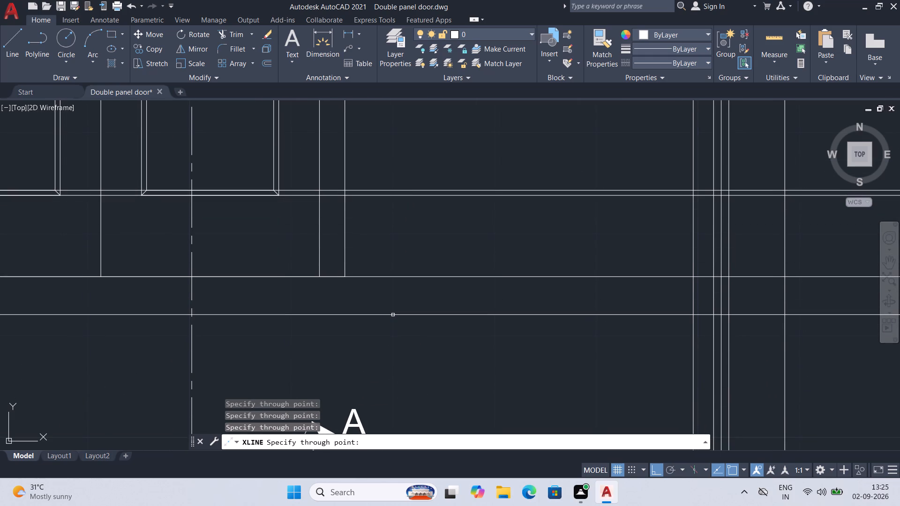
{"action": "key", "text": "ctrl+s"}
Draw vertical construction lines through the inner ends of both bevel diagonals at the upper panel's bottom in section A-A, and save.
{"action": "scroll", "coordinate": [456, 302], "scroll_direction": "down", "scroll_amount": 2}
{"action": "middle_click_drag", "start_coordinate": [509, 307], "coordinate": [371, 424]}
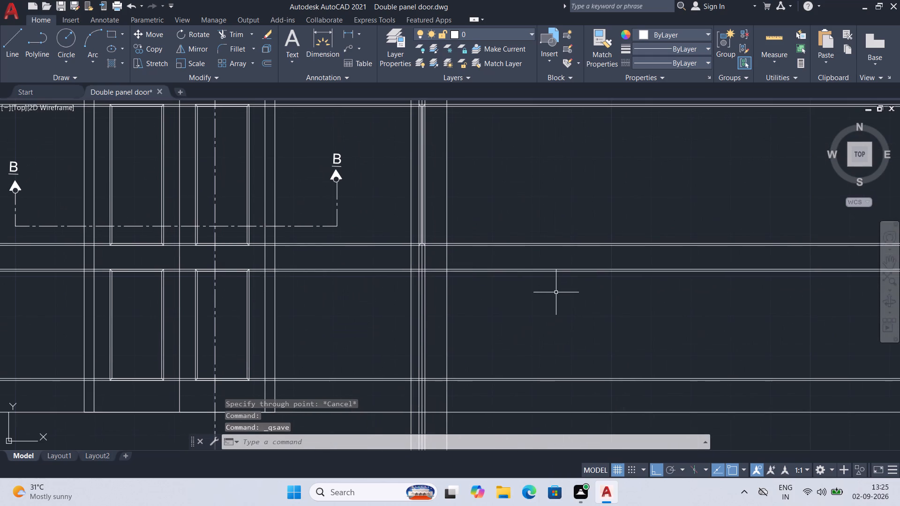
{"action": "type", "text": "XL"}
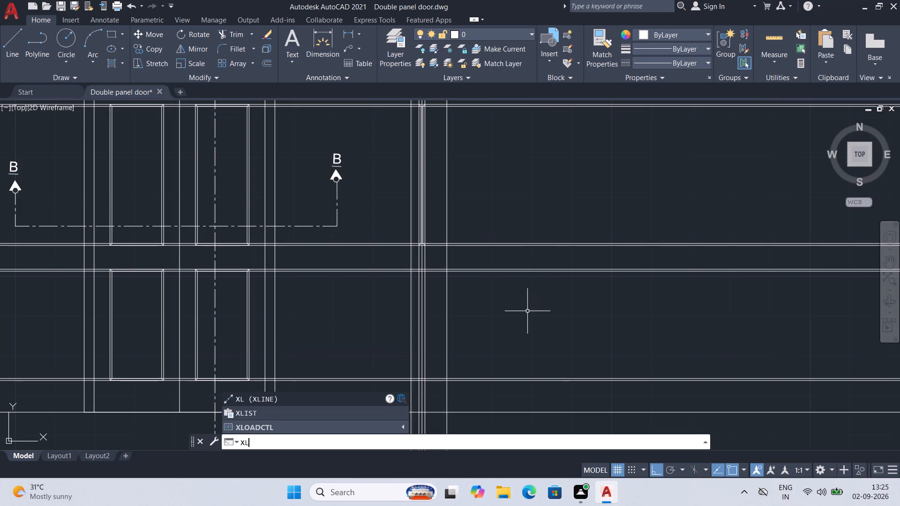
{"action": "key", "text": "Return"}
{"action": "scroll", "coordinate": [520, 304], "scroll_direction": "up", "scroll_amount": 3}
{"action": "middle_click_drag", "start_coordinate": [458, 272], "coordinate": [577, 338]}
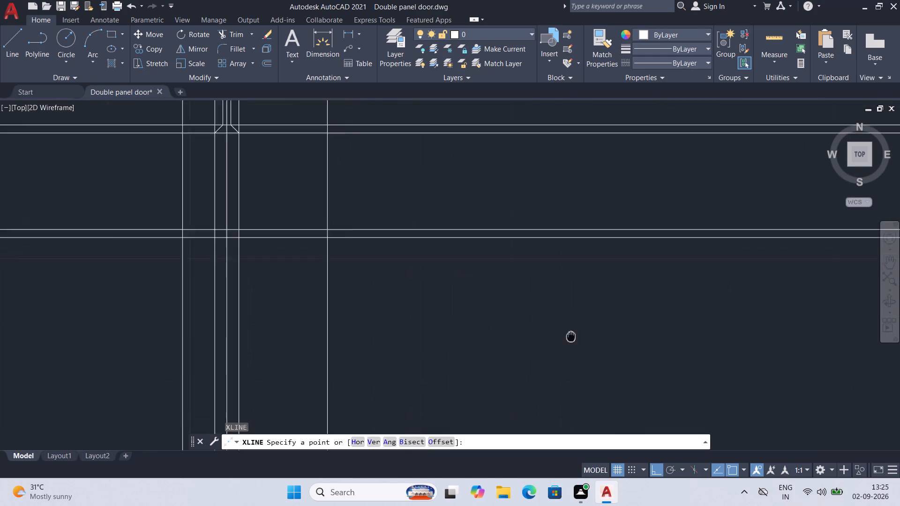
{"action": "middle_click_drag", "start_coordinate": [577, 338], "coordinate": [602, 348]}
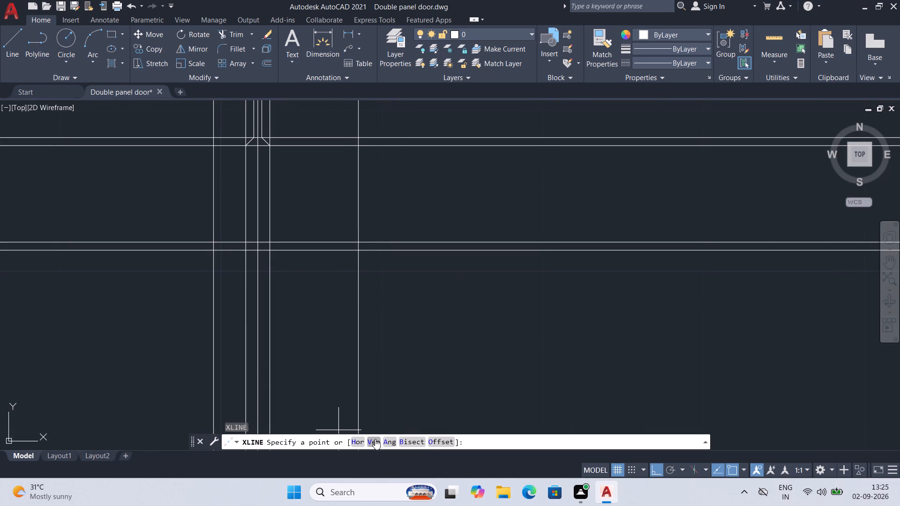
{"action": "left_click", "coordinate": [375, 439]}
{"action": "scroll", "coordinate": [278, 176], "scroll_direction": "down", "scroll_amount": 1}
{"action": "middle_click_drag", "start_coordinate": [278, 178], "coordinate": [369, 231]}
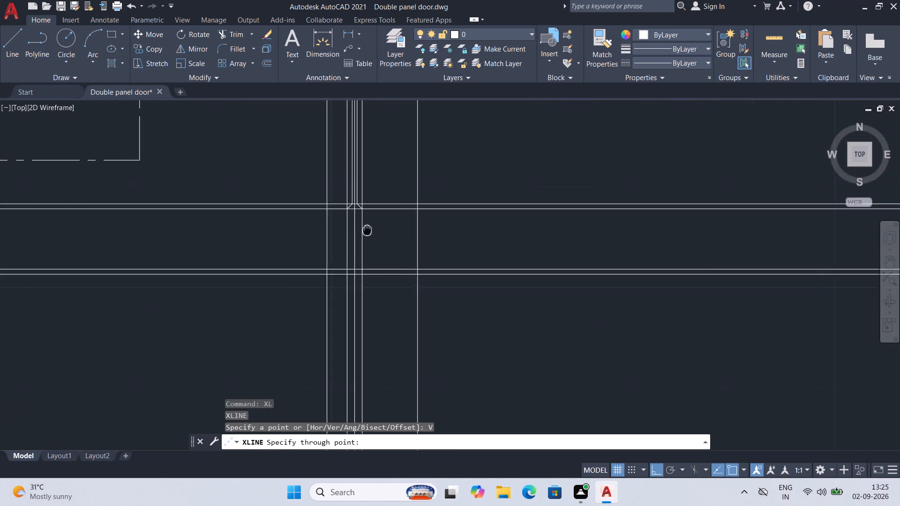
{"action": "middle_click_drag", "start_coordinate": [369, 231], "coordinate": [375, 236]}
{"action": "scroll", "coordinate": [378, 236], "scroll_direction": "up", "scroll_amount": 2}
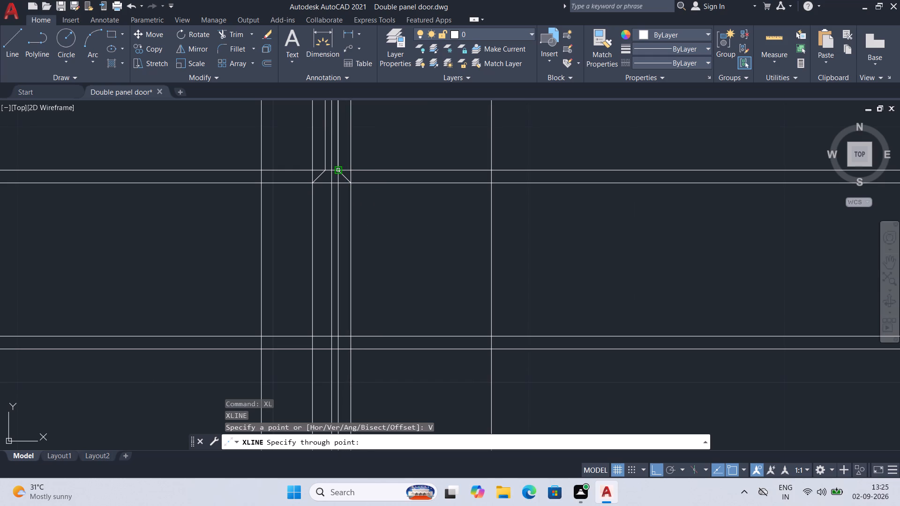
{"action": "left_click", "coordinate": [337, 171]}
{"action": "left_click", "coordinate": [324, 173]}
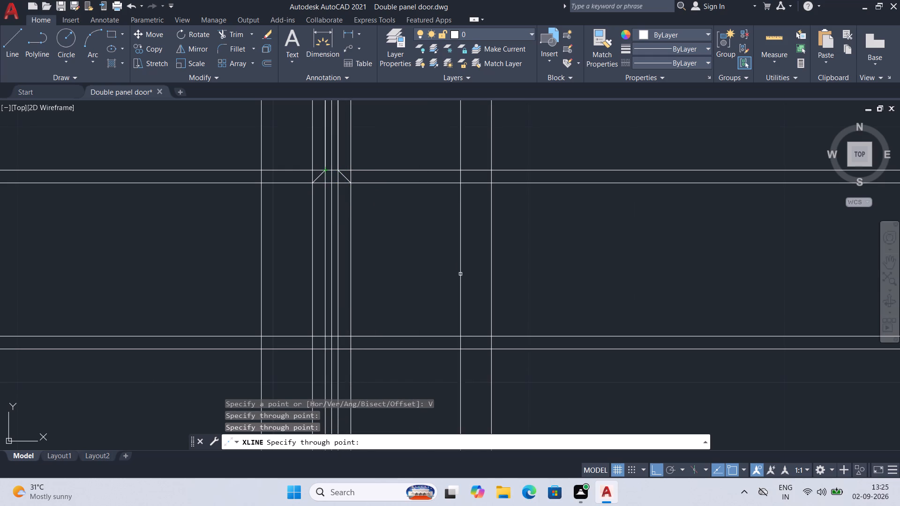
{"action": "scroll", "coordinate": [460, 274], "scroll_direction": "down", "scroll_amount": 1}
{"action": "middle_click_drag", "start_coordinate": [537, 290], "coordinate": [542, 256]}
{"action": "key", "text": "ctrl+s"}
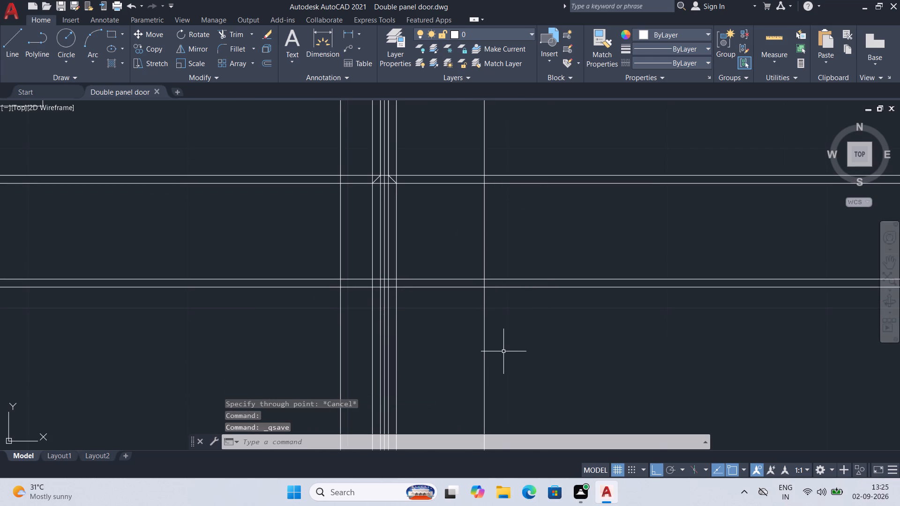
Draw mirrored bevel diagonals at the lower panel's top in the section, joining the outer shutter lines to the inner vertical lines between the projection lines.
{"action": "key", "text": "l"}
{"action": "key", "text": "Return"}
{"action": "scroll", "coordinate": [427, 327], "scroll_direction": "up", "scroll_amount": 1}
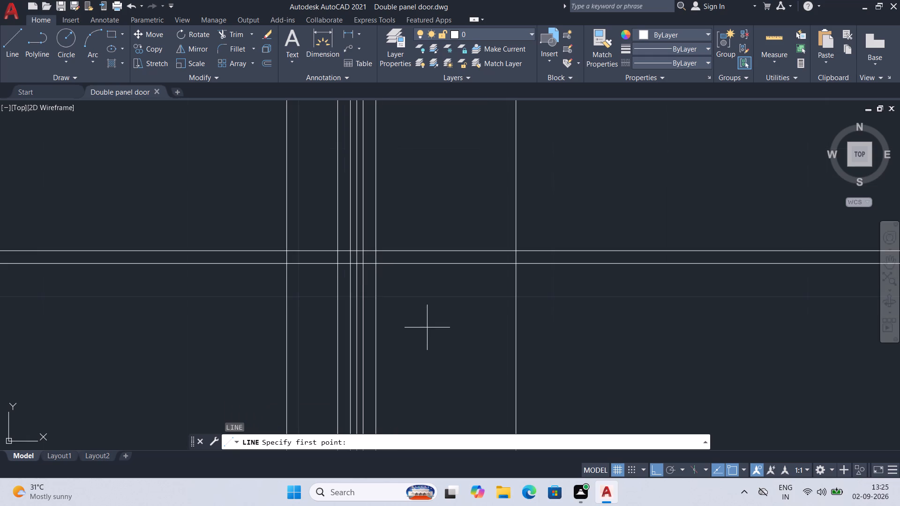
{"action": "middle_click_drag", "start_coordinate": [412, 273], "coordinate": [424, 348]}
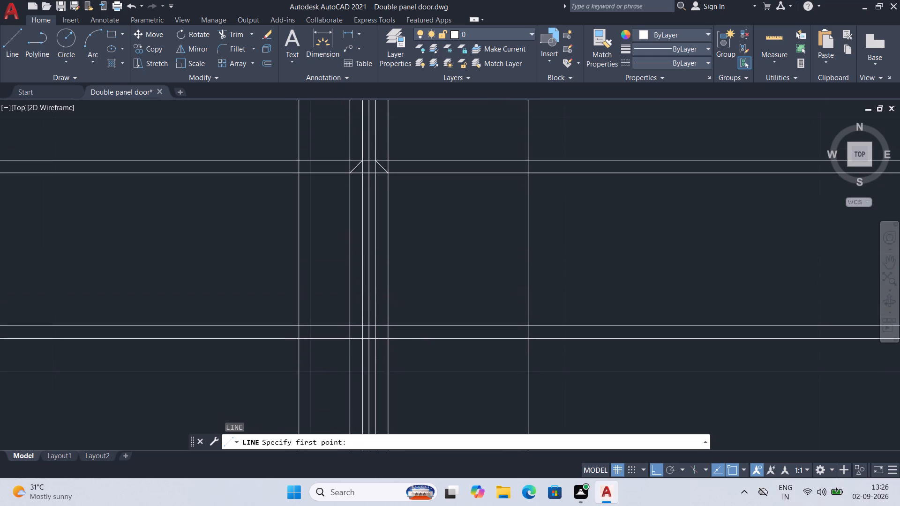
{"action": "left_click", "coordinate": [387, 323]}
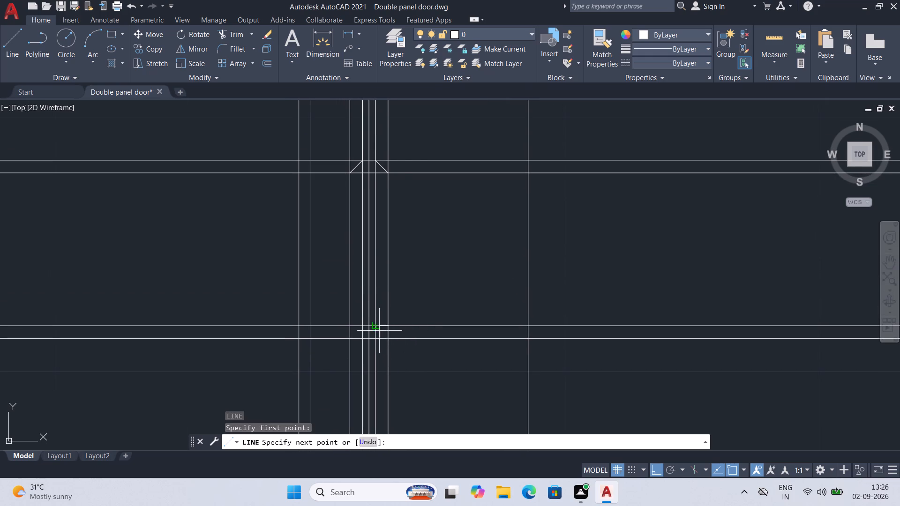
{"action": "left_click", "coordinate": [376, 337]}
{"action": "key", "text": "space"}
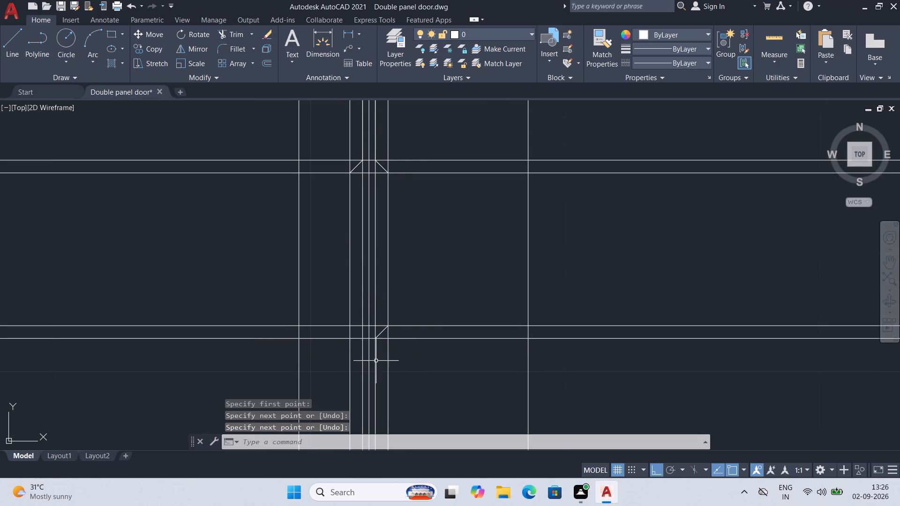
{"action": "key", "text": "space"}
{"action": "left_click", "coordinate": [363, 340]}
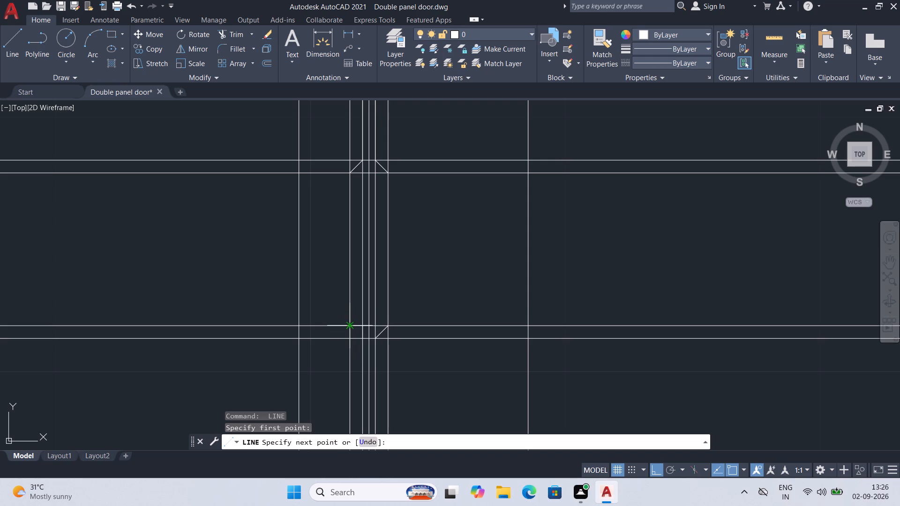
{"action": "left_click", "coordinate": [349, 327]}
{"action": "key", "text": "space"}
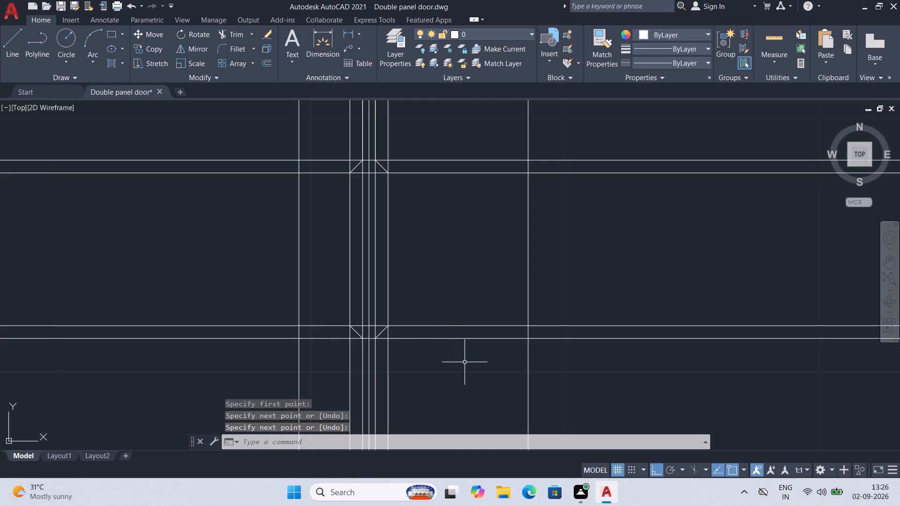
Draw the right-hand bevel diagonal at the lower panel's bottom in section A-A, from the inner vertical line to the outer shutter line.
{"action": "scroll", "coordinate": [471, 381], "scroll_direction": "down", "scroll_amount": 1}
{"action": "middle_click_drag", "start_coordinate": [473, 382], "coordinate": [470, 289]}
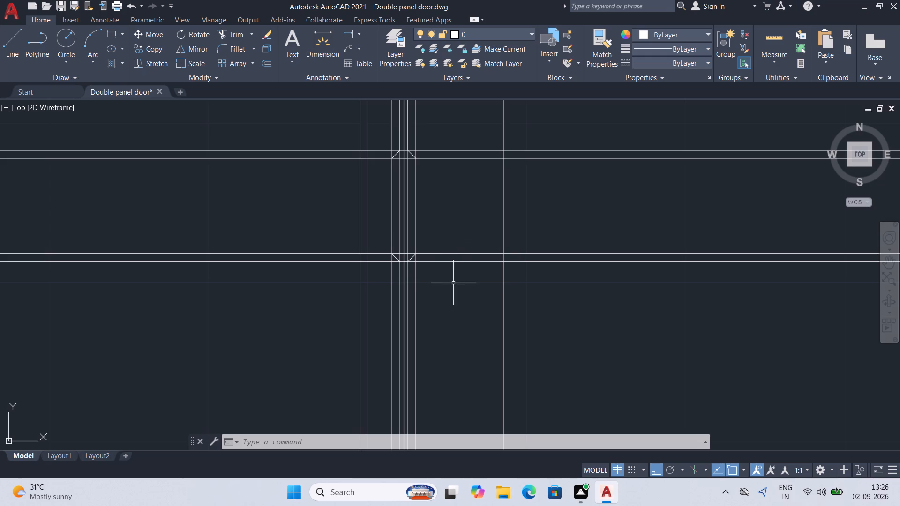
{"action": "scroll", "coordinate": [456, 297], "scroll_direction": "down", "scroll_amount": 2}
{"action": "middle_click_drag", "start_coordinate": [454, 315], "coordinate": [410, 197]}
{"action": "scroll", "coordinate": [418, 295], "scroll_direction": "up", "scroll_amount": 2}
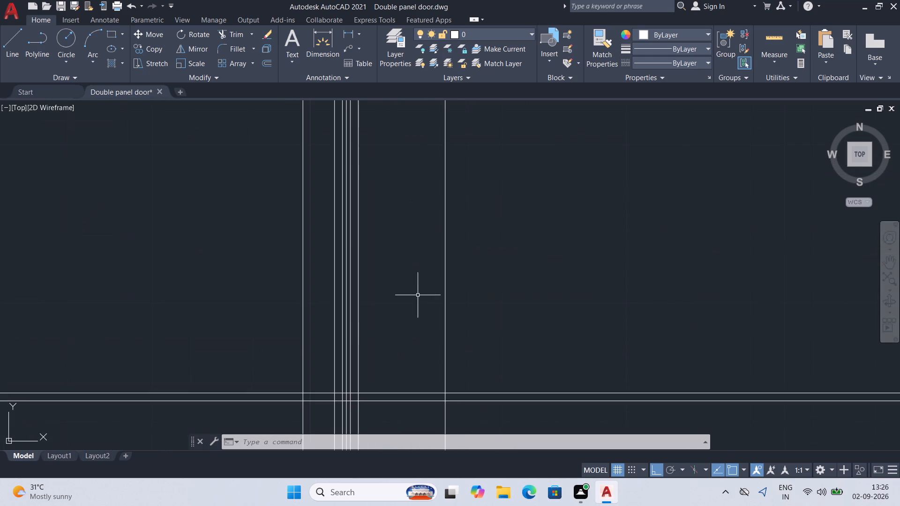
{"action": "middle_click_drag", "start_coordinate": [406, 313], "coordinate": [400, 270]}
{"action": "key", "text": "l"}
{"action": "key", "text": "Return"}
{"action": "scroll", "coordinate": [375, 295], "scroll_direction": "up", "scroll_amount": 2}
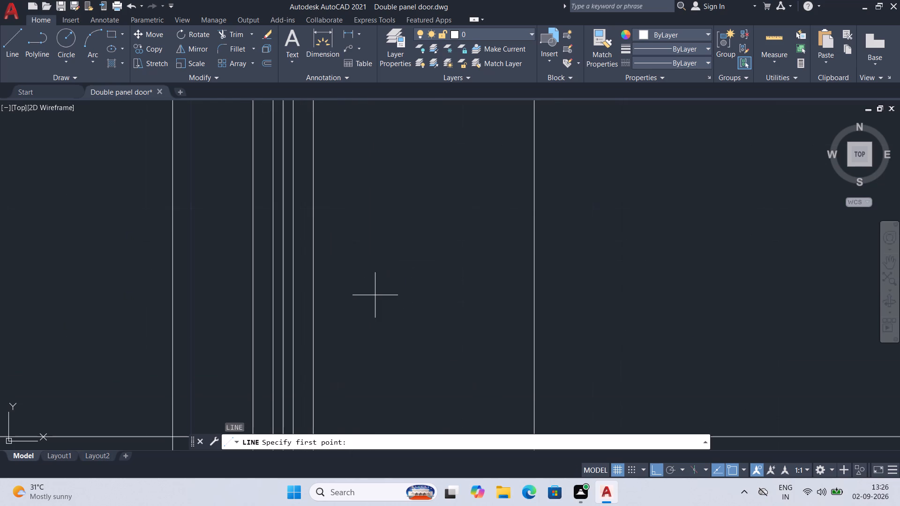
{"action": "middle_click_drag", "start_coordinate": [369, 308], "coordinate": [395, 198]}
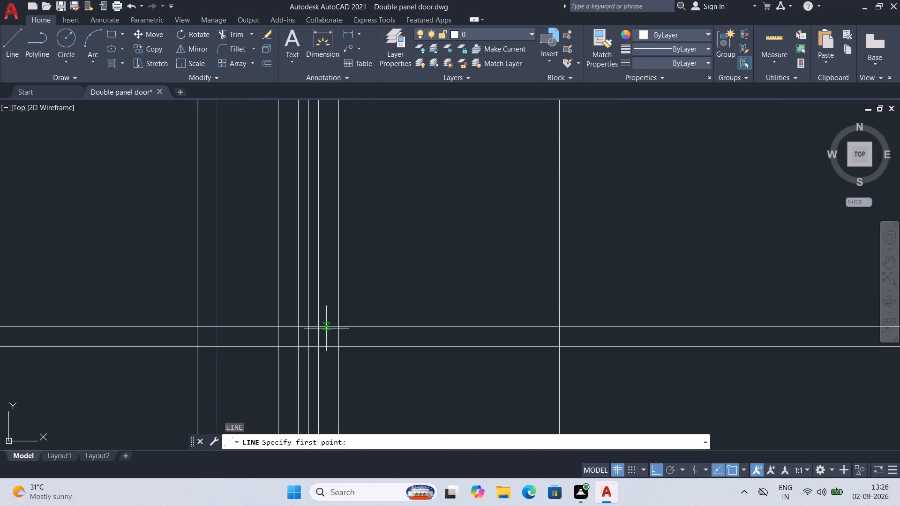
{"action": "left_click", "coordinate": [317, 328]}
{"action": "left_click", "coordinate": [336, 345]}
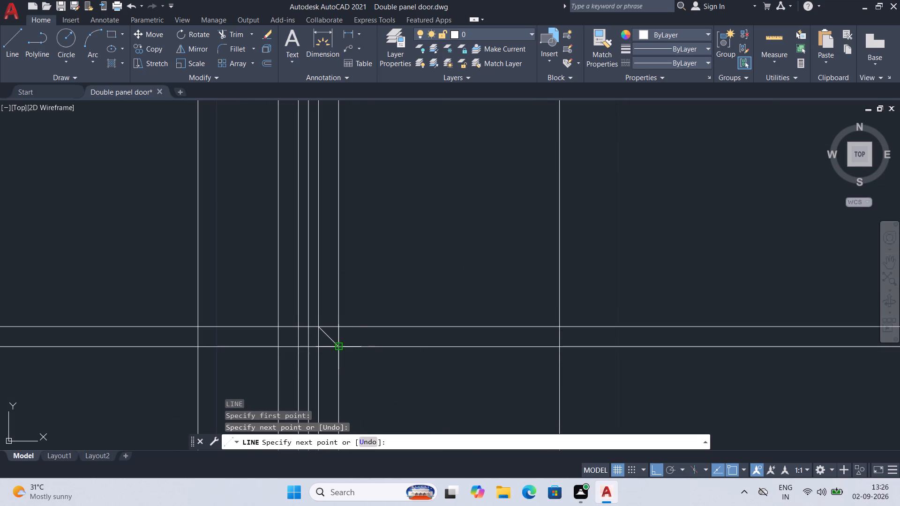
{"action": "scroll", "coordinate": [334, 341], "scroll_direction": "down", "scroll_amount": 3}
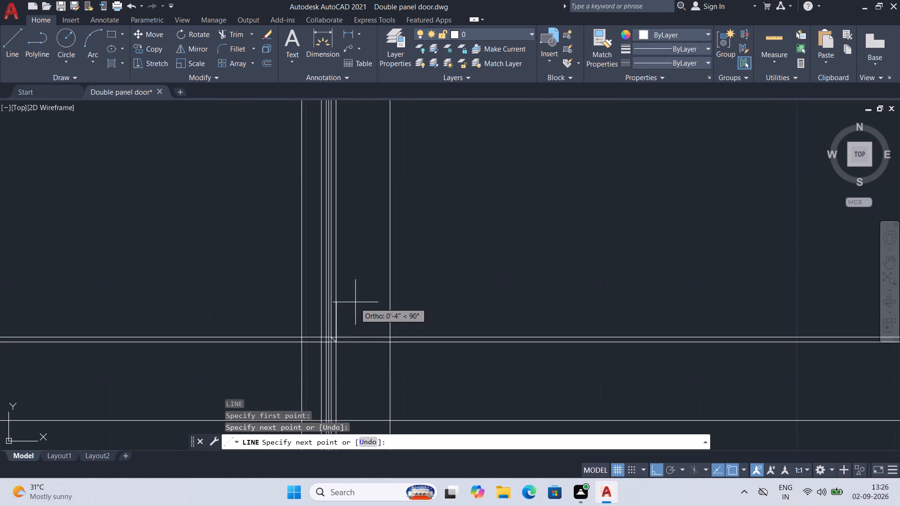
{"action": "middle_click_drag", "start_coordinate": [355, 302], "coordinate": [352, 297]}
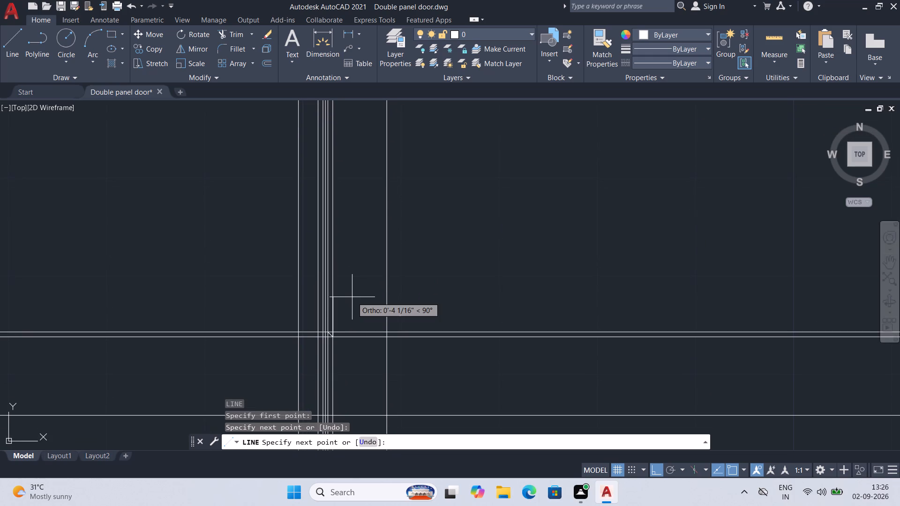
{"action": "scroll", "coordinate": [329, 307], "scroll_direction": "up", "scroll_amount": 2}
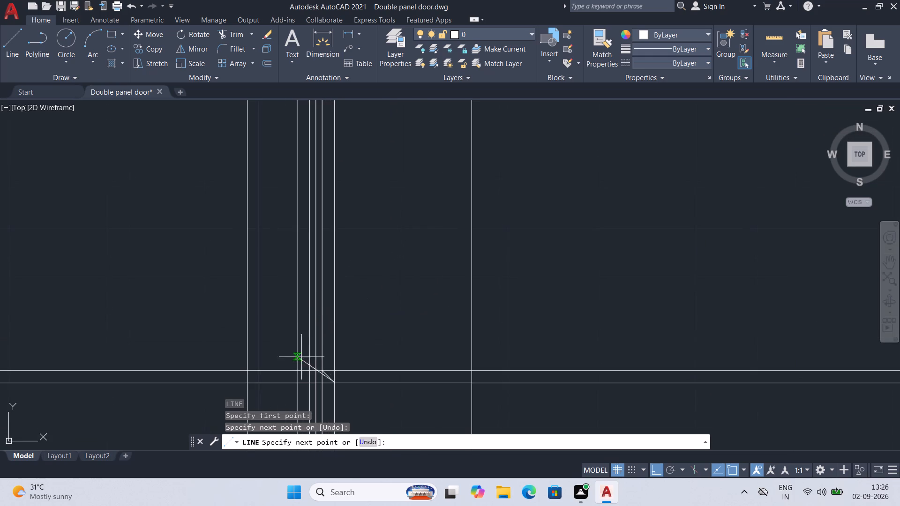
{"action": "middle_click_drag", "start_coordinate": [299, 362], "coordinate": [312, 300]}
{"action": "key", "text": "space"}
Draw the mirrored left-hand bevel diagonal at the lower panel's bottom in the section, and save the drawing.
{"action": "key", "text": "space"}
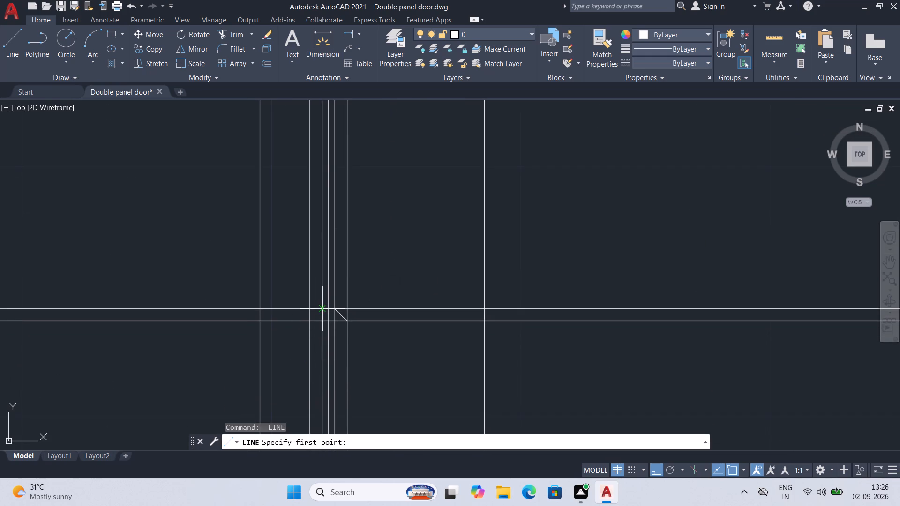
{"action": "left_click", "coordinate": [320, 311]}
{"action": "left_click", "coordinate": [311, 322]}
{"action": "key", "text": "space"}
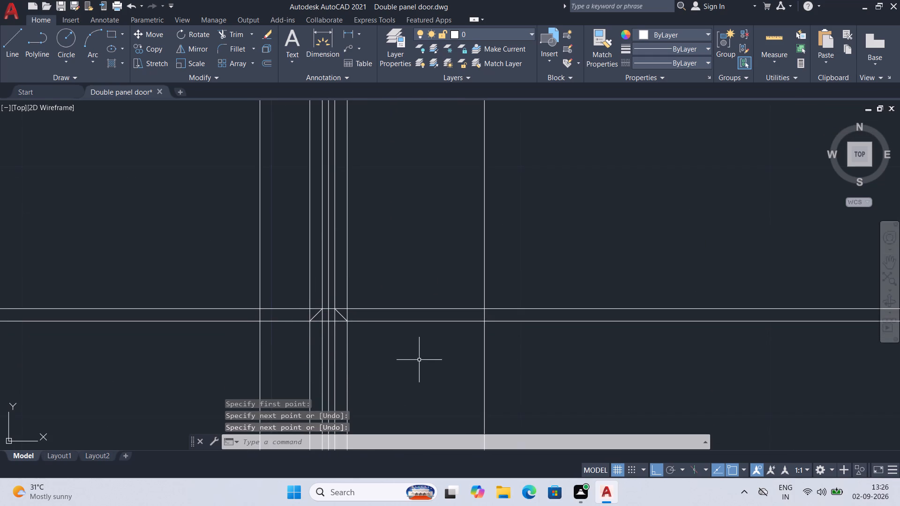
{"action": "scroll", "coordinate": [422, 361], "scroll_direction": "down", "scroll_amount": 1}
{"action": "middle_click_drag", "start_coordinate": [422, 361], "coordinate": [383, 207]}
{"action": "scroll", "coordinate": [372, 261], "scroll_direction": "up", "scroll_amount": 1}
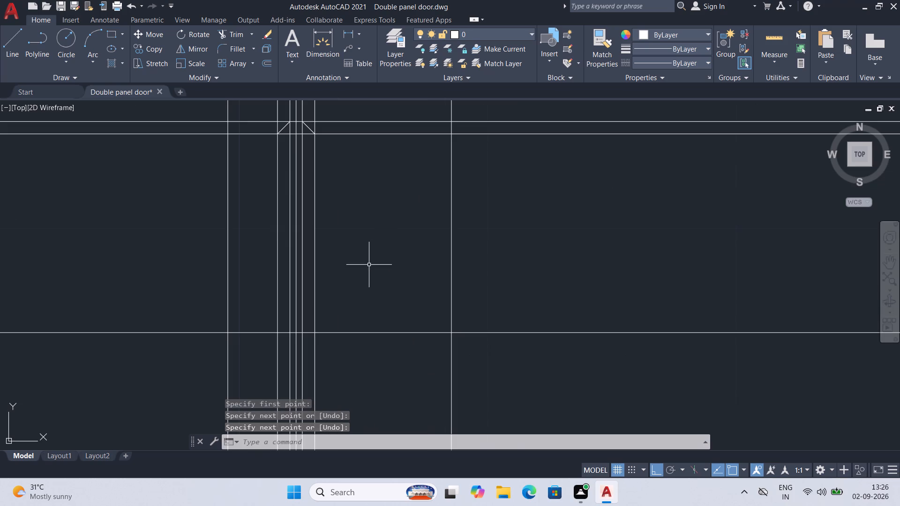
{"action": "scroll", "coordinate": [369, 265], "scroll_direction": "down", "scroll_amount": 2}
{"action": "scroll", "coordinate": [218, 322], "scroll_direction": "down", "scroll_amount": 1}
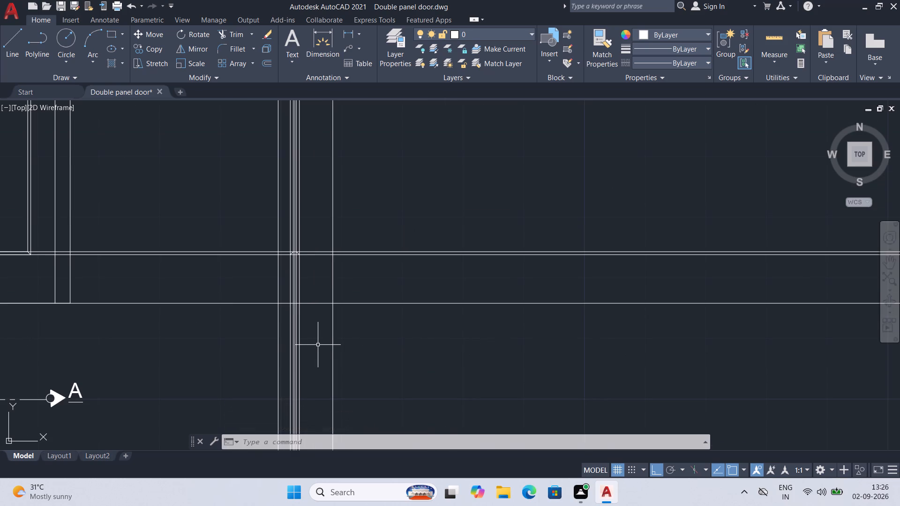
{"action": "scroll", "coordinate": [318, 345], "scroll_direction": "up", "scroll_amount": 1}
{"action": "middle_click_drag", "start_coordinate": [318, 258], "coordinate": [331, 291]}
{"action": "key", "text": "ctrl+s"}
Trim the central vertical line inside and above the lower panel's bottom bevel in the section.
{"action": "type", "text": "TR"}
{"action": "key", "text": "Return"}
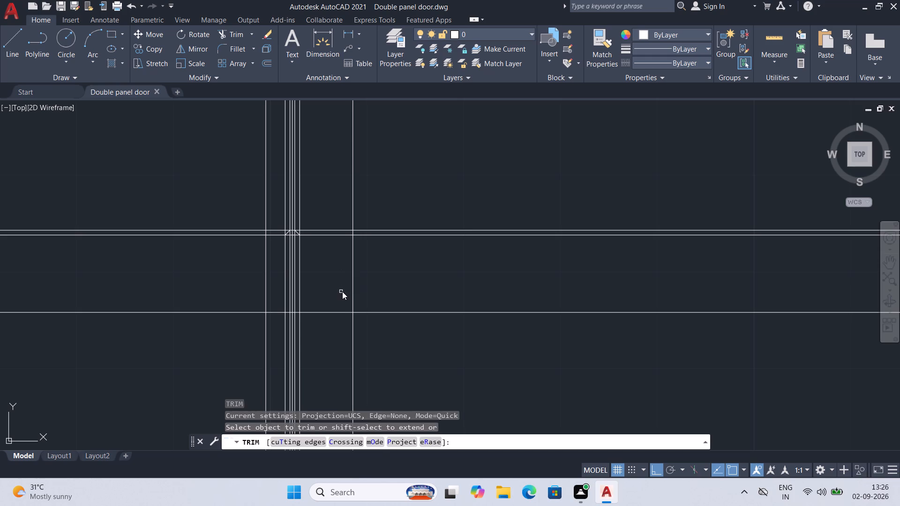
{"action": "scroll", "coordinate": [331, 283], "scroll_direction": "up", "scroll_amount": 2}
{"action": "middle_click_drag", "start_coordinate": [298, 216], "coordinate": [334, 377]}
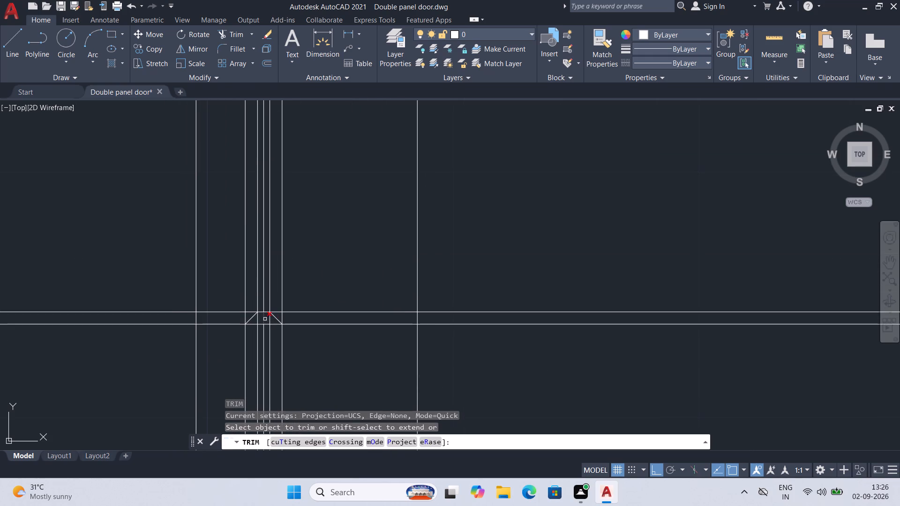
{"action": "left_click", "coordinate": [265, 319]}
{"action": "left_click", "coordinate": [264, 302]}
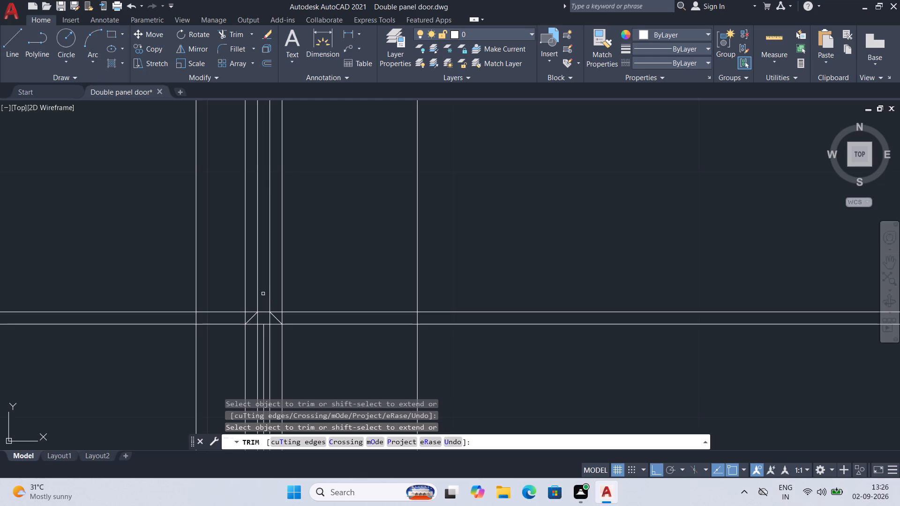
Trim both outer shutter lines along the lower panel in the section, including the short stubs beside its top bevel diagonals.
{"action": "scroll", "coordinate": [263, 285], "scroll_direction": "down", "scroll_amount": 2}
{"action": "middle_click_drag", "start_coordinate": [300, 246], "coordinate": [303, 264]}
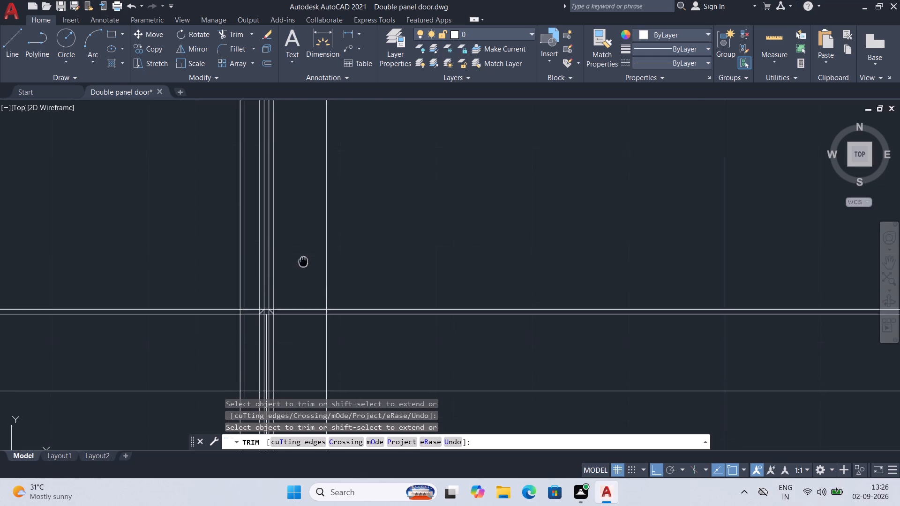
{"action": "middle_click_drag", "start_coordinate": [303, 264], "coordinate": [286, 384]}
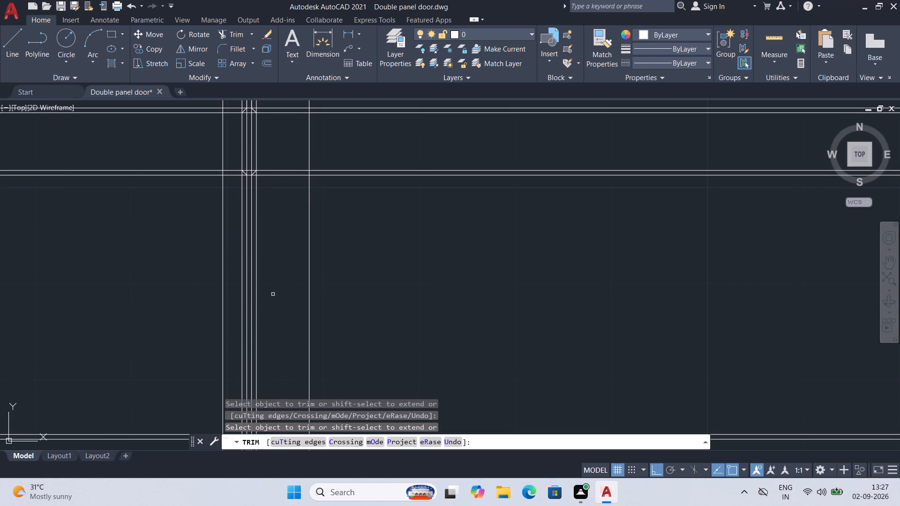
{"action": "left_click", "coordinate": [257, 268]}
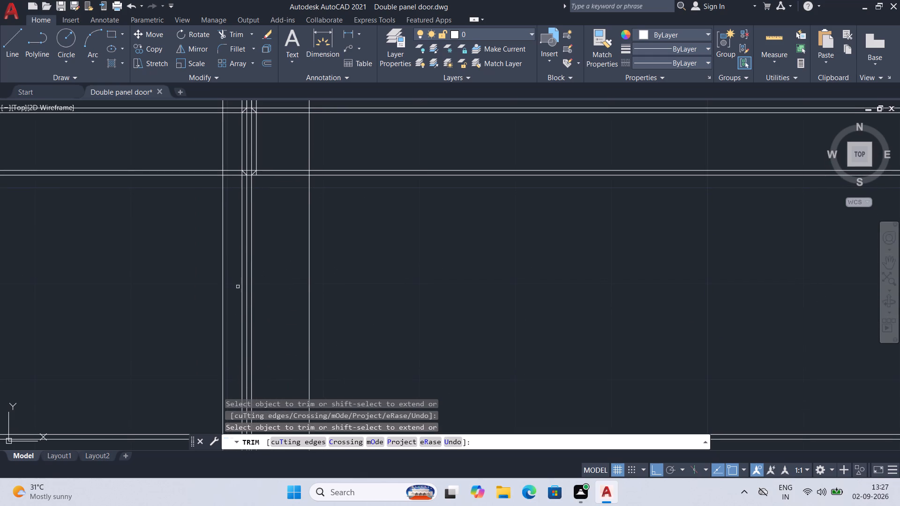
{"action": "left_click", "coordinate": [242, 281]}
{"action": "middle_click_drag", "start_coordinate": [272, 225], "coordinate": [252, 447]}
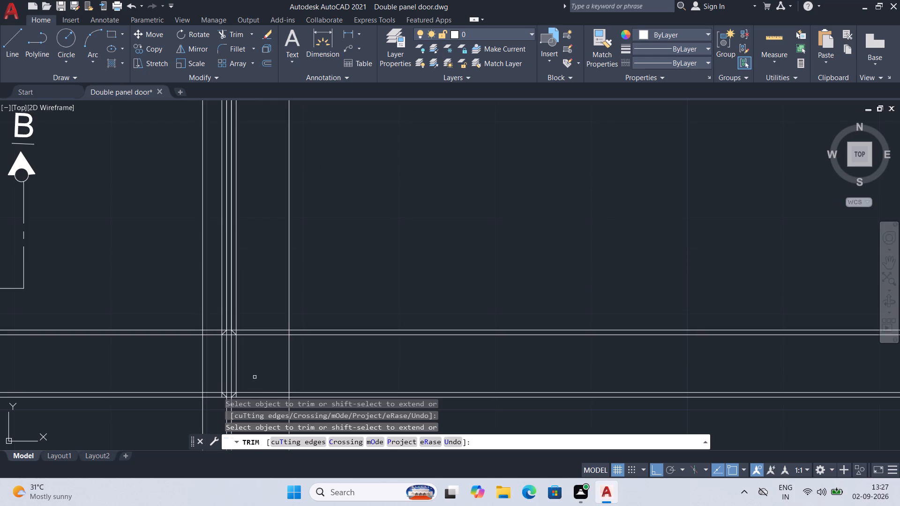
{"action": "scroll", "coordinate": [255, 370], "scroll_direction": "up", "scroll_amount": 2}
{"action": "middle_click_drag", "start_coordinate": [255, 370], "coordinate": [289, 259]}
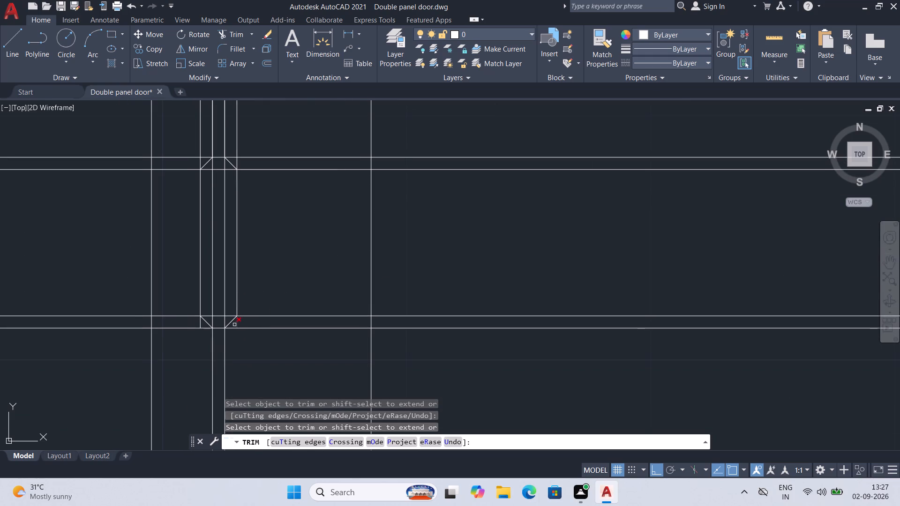
{"action": "left_click", "coordinate": [233, 325]}
{"action": "left_click", "coordinate": [240, 324]}
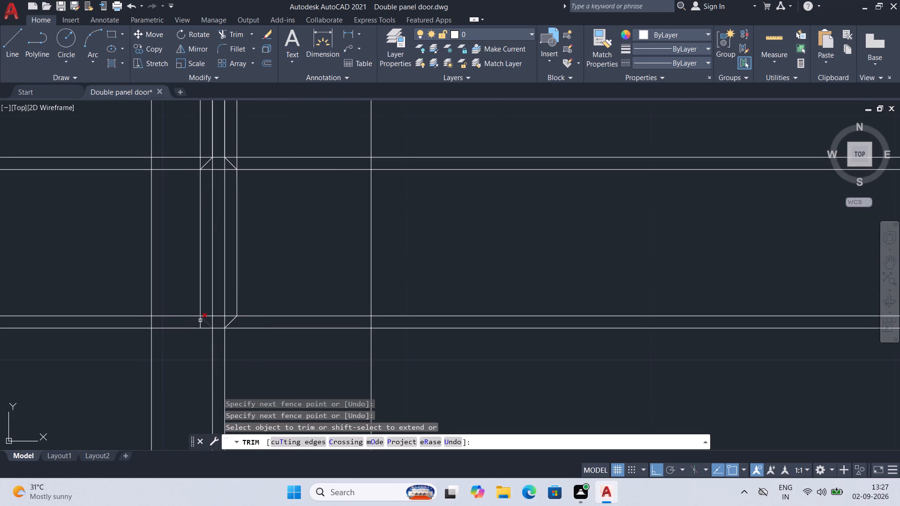
{"action": "left_click", "coordinate": [199, 321]}
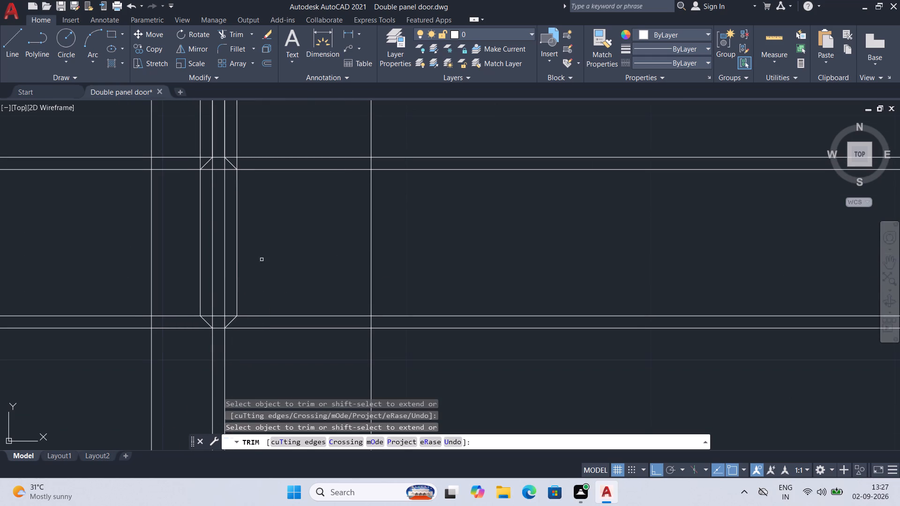
Trim both inner vertical lines through the rail between the two panels, including the stubs inside the upper panel's bottom bevel.
{"action": "left_click", "coordinate": [225, 274]}
{"action": "left_click", "coordinate": [212, 271]}
{"action": "middle_click_drag", "start_coordinate": [268, 213], "coordinate": [314, 366]}
{"action": "scroll", "coordinate": [268, 351], "scroll_direction": "up", "scroll_amount": 1}
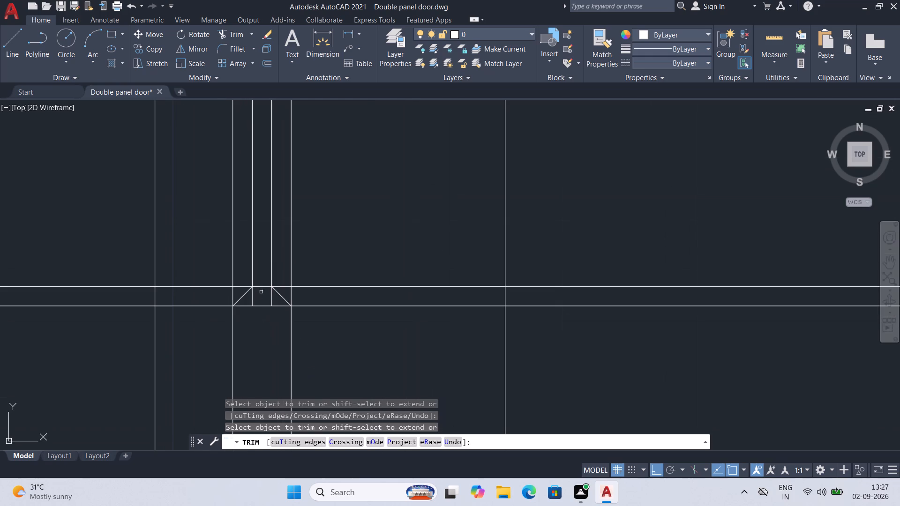
{"action": "left_click", "coordinate": [272, 298]}
{"action": "left_click", "coordinate": [254, 298]}
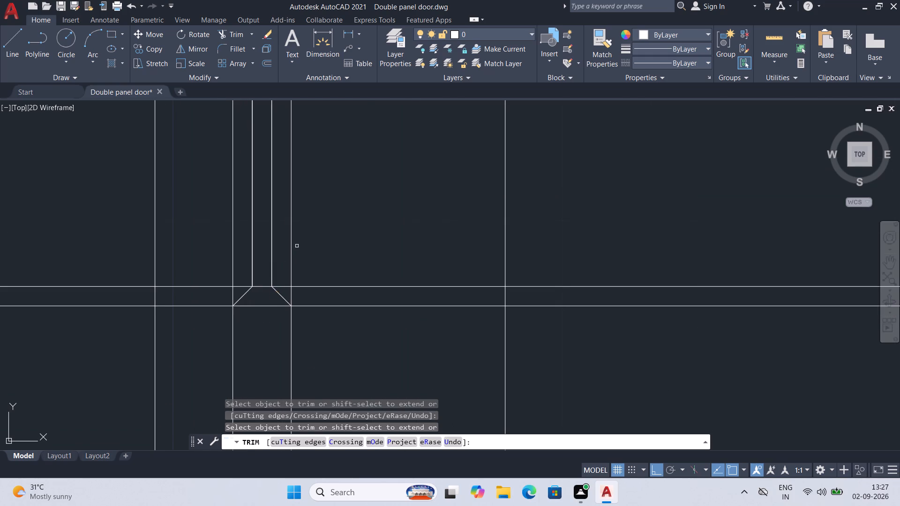
Trim both outer shutter lines along the upper panel in the section, including the stubs beside its bottom bevel diagonals.
{"action": "left_click", "coordinate": [291, 246]}
{"action": "left_click", "coordinate": [233, 241]}
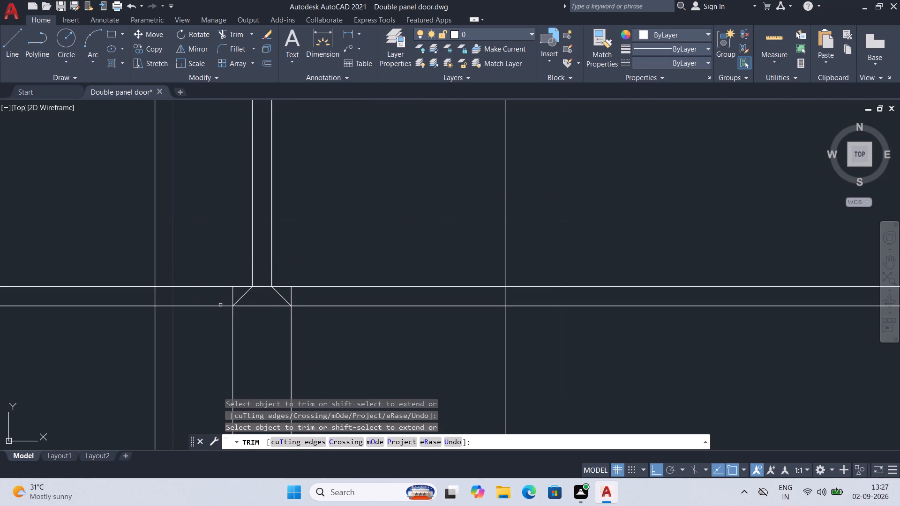
{"action": "left_click", "coordinate": [230, 292]}
{"action": "left_click", "coordinate": [232, 292]}
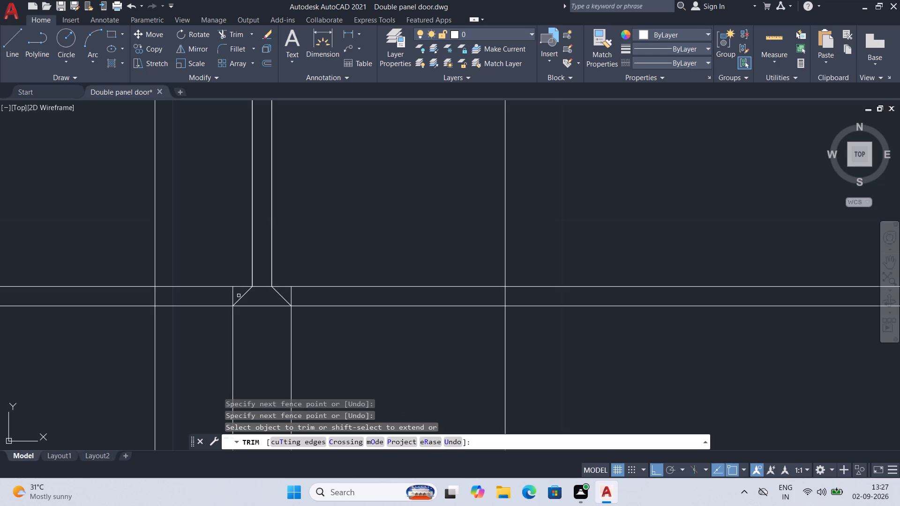
{"action": "left_click", "coordinate": [232, 294]}
{"action": "left_click", "coordinate": [292, 297]}
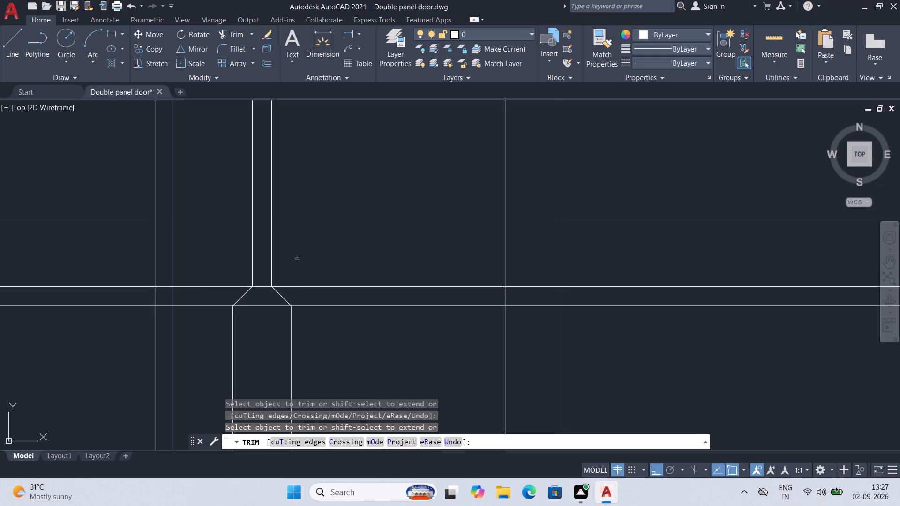
Trim both inner vertical lines above the upper panel's top bevel and inside the small rectangle beneath the frame head.
{"action": "scroll", "coordinate": [296, 249], "scroll_direction": "down", "scroll_amount": 2}
{"action": "middle_click_drag", "start_coordinate": [306, 222], "coordinate": [309, 426]}
{"action": "scroll", "coordinate": [327, 230], "scroll_direction": "down", "scroll_amount": 2}
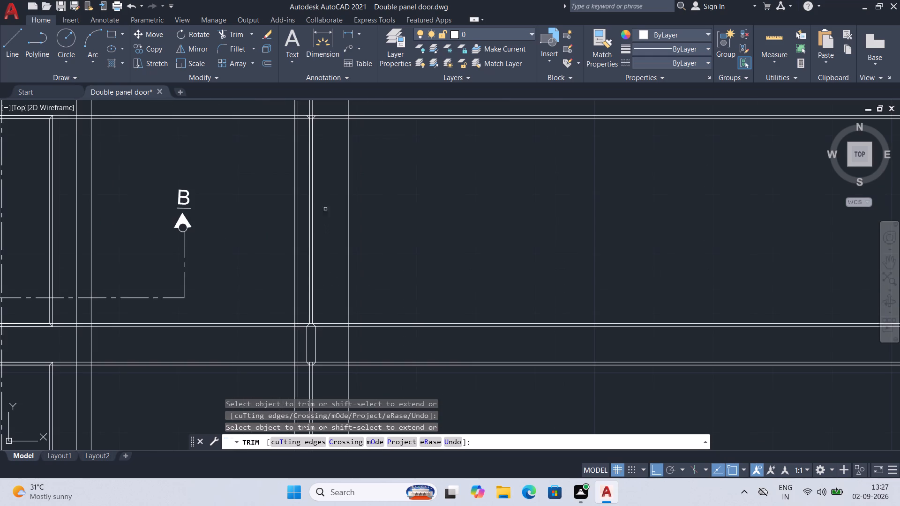
{"action": "middle_click_drag", "start_coordinate": [323, 195], "coordinate": [293, 377]}
{"action": "scroll", "coordinate": [290, 320], "scroll_direction": "up", "scroll_amount": 2}
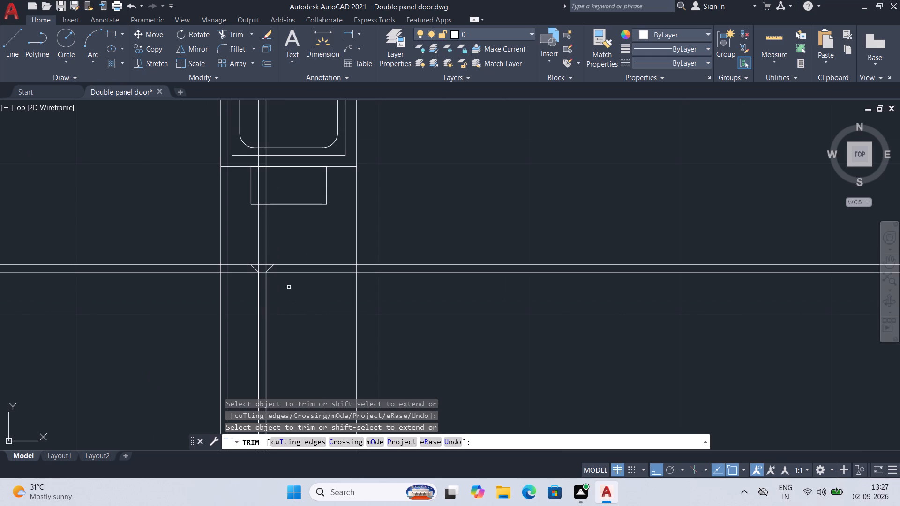
{"action": "left_click", "coordinate": [267, 251]}
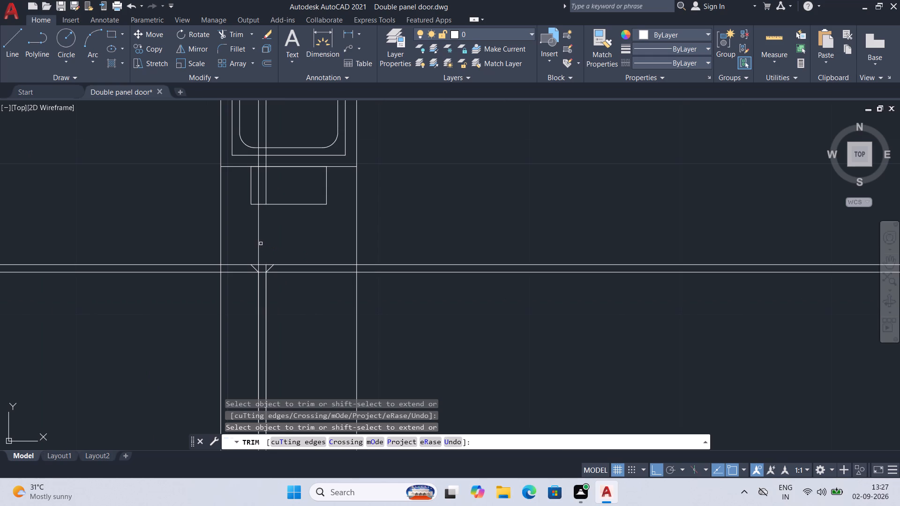
{"action": "left_click", "coordinate": [258, 240]}
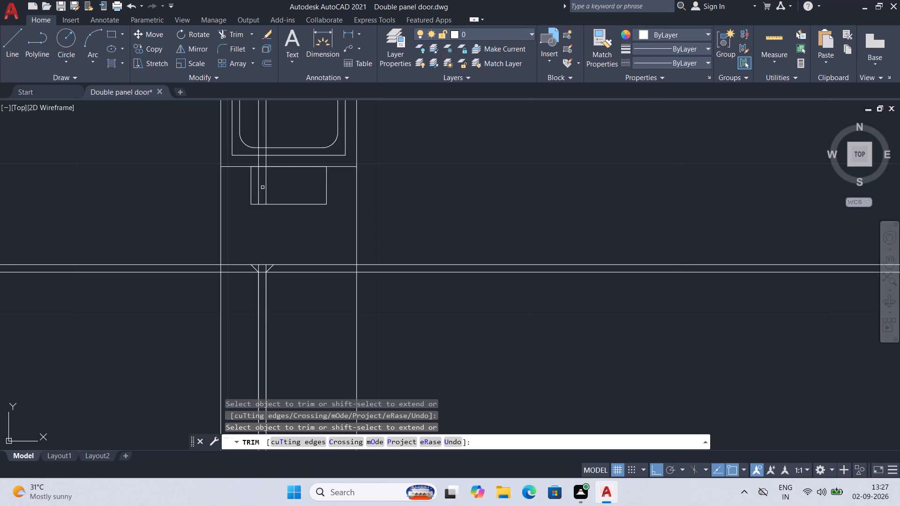
{"action": "left_click", "coordinate": [257, 185]}
{"action": "left_click", "coordinate": [264, 186]}
Trim both inner vertical lines through the frame head section, from its bottom edge up to the outer rectangle's top.
{"action": "scroll", "coordinate": [267, 182], "scroll_direction": "up", "scroll_amount": 1}
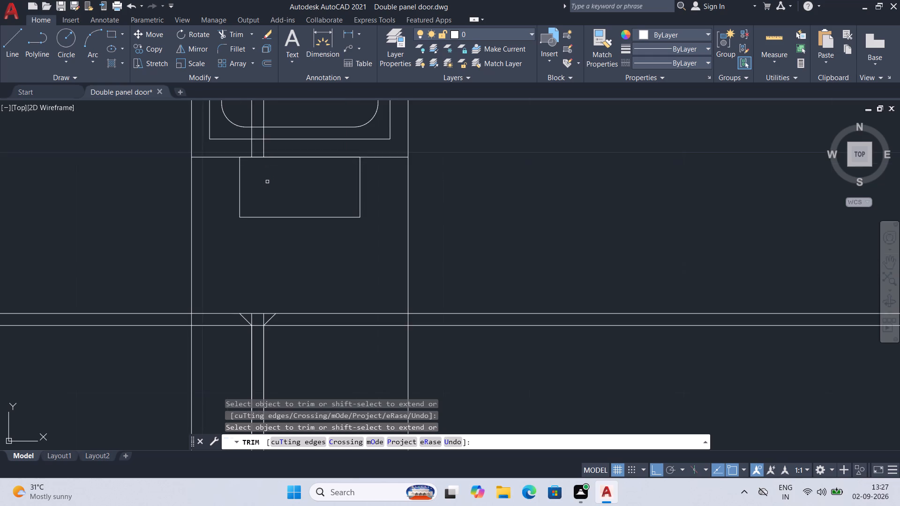
{"action": "middle_click_drag", "start_coordinate": [271, 201], "coordinate": [305, 357]}
{"action": "left_click", "coordinate": [302, 306]}
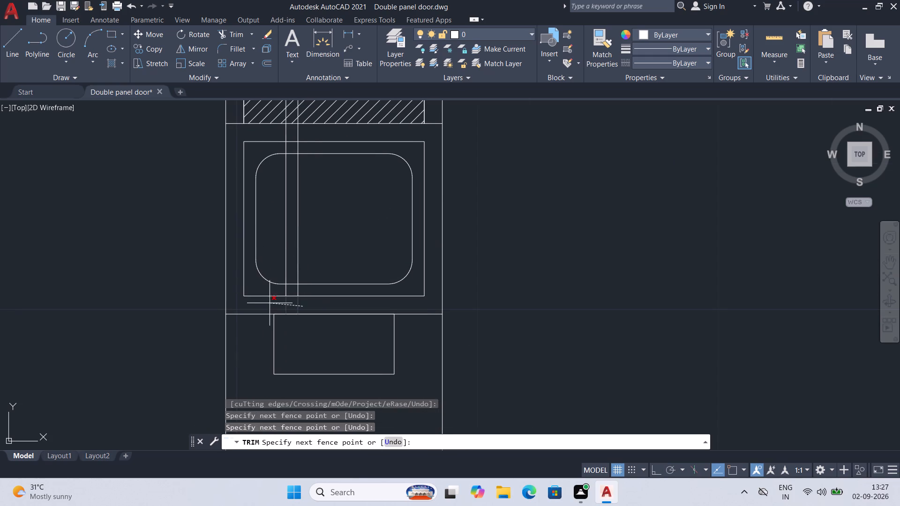
{"action": "left_click", "coordinate": [270, 303]}
{"action": "left_click", "coordinate": [281, 290]}
{"action": "left_click", "coordinate": [300, 290]}
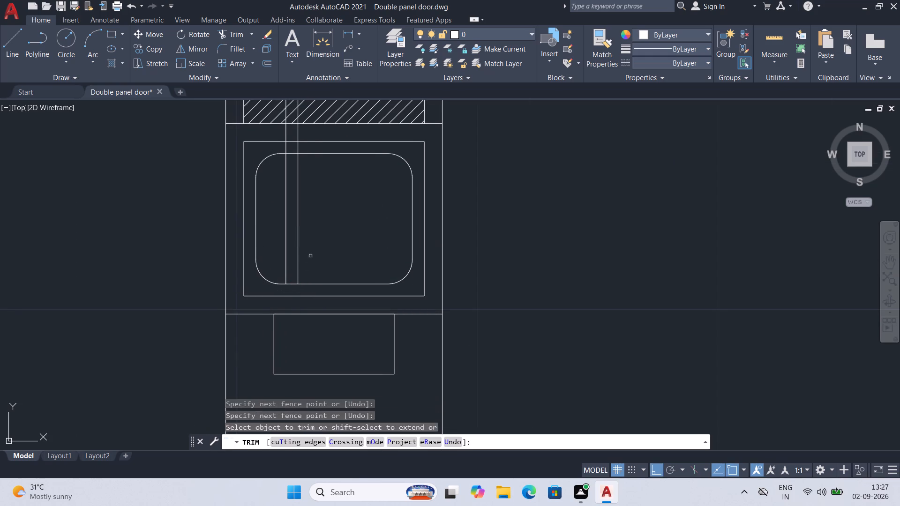
{"action": "left_click", "coordinate": [311, 256]}
{"action": "left_click", "coordinate": [274, 249]}
{"action": "scroll", "coordinate": [290, 222], "scroll_direction": "down", "scroll_amount": 1}
{"action": "middle_click_drag", "start_coordinate": [306, 215], "coordinate": [311, 388]}
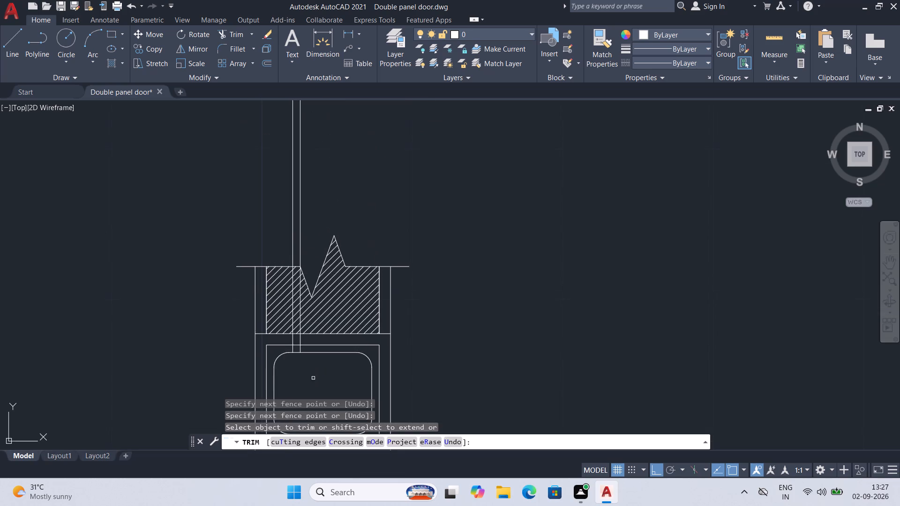
{"action": "scroll", "coordinate": [313, 374], "scroll_direction": "up", "scroll_amount": 2}
{"action": "left_click", "coordinate": [288, 310]}
{"action": "left_click", "coordinate": [252, 310]}
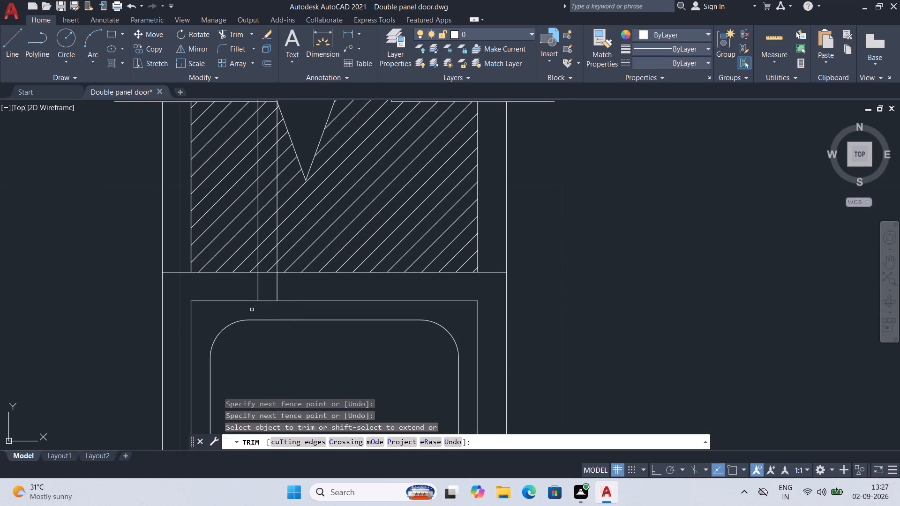
Erase the two leftover vertical lines running up through the hatched area above the frame head.
{"action": "key", "text": "Escape"}
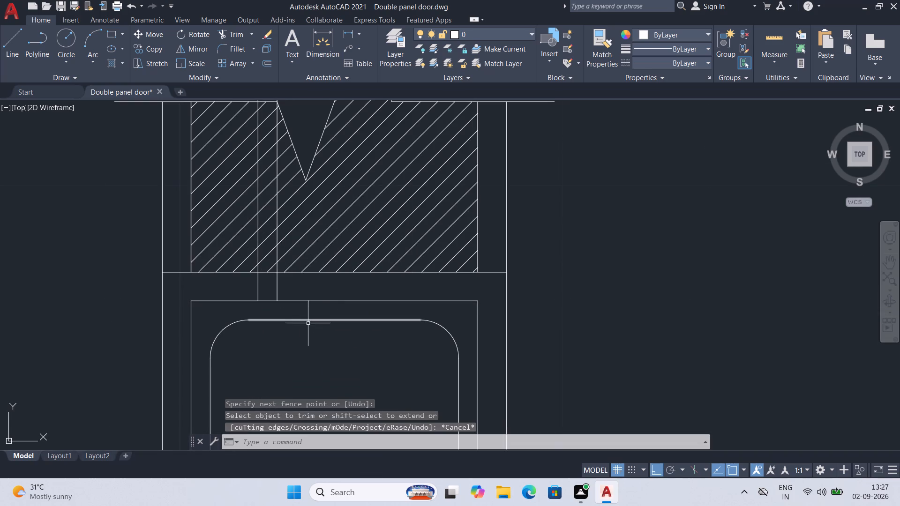
{"action": "left_click", "coordinate": [287, 291]}
{"action": "left_click", "coordinate": [255, 288]}
{"action": "key", "text": "Delete"}
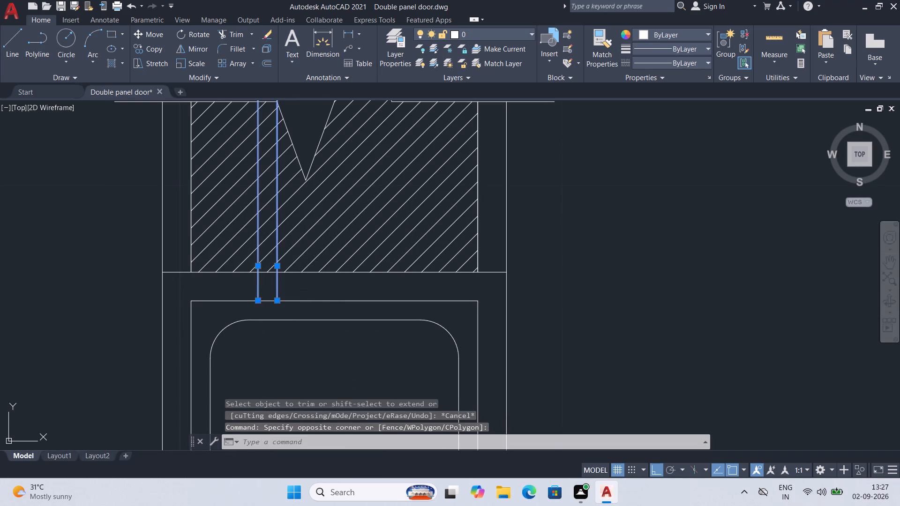
Draw two vertical shutter lines from the upper panel's top bevel outer ends to the small rectangle beneath the frame head.
{"action": "scroll", "coordinate": [321, 354], "scroll_direction": "down", "scroll_amount": 2}
{"action": "middle_click_drag", "start_coordinate": [493, 306], "coordinate": [481, 196]}
{"action": "middle_click_drag", "start_coordinate": [494, 298], "coordinate": [494, 289]}
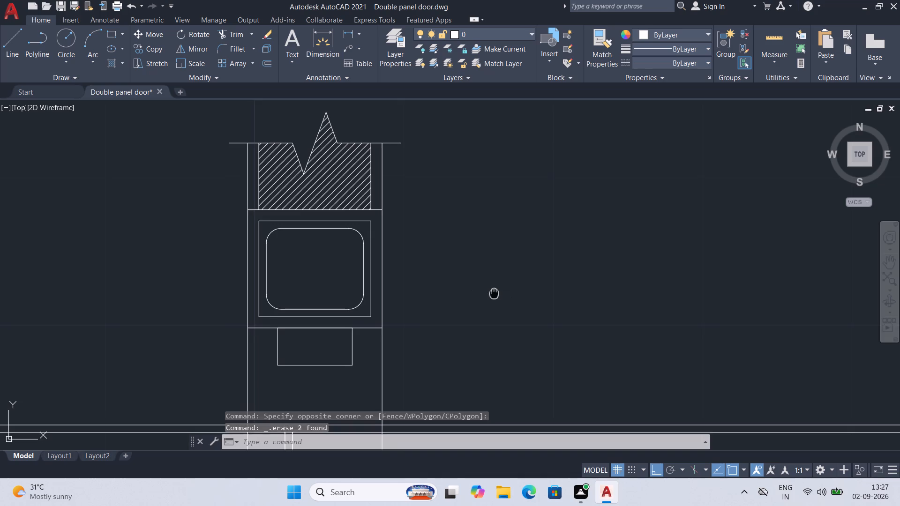
{"action": "middle_click_drag", "start_coordinate": [494, 289], "coordinate": [482, 195]}
{"action": "middle_click_drag", "start_coordinate": [469, 246], "coordinate": [475, 234]}
{"action": "key", "text": "l"}
{"action": "key", "text": "Return"}
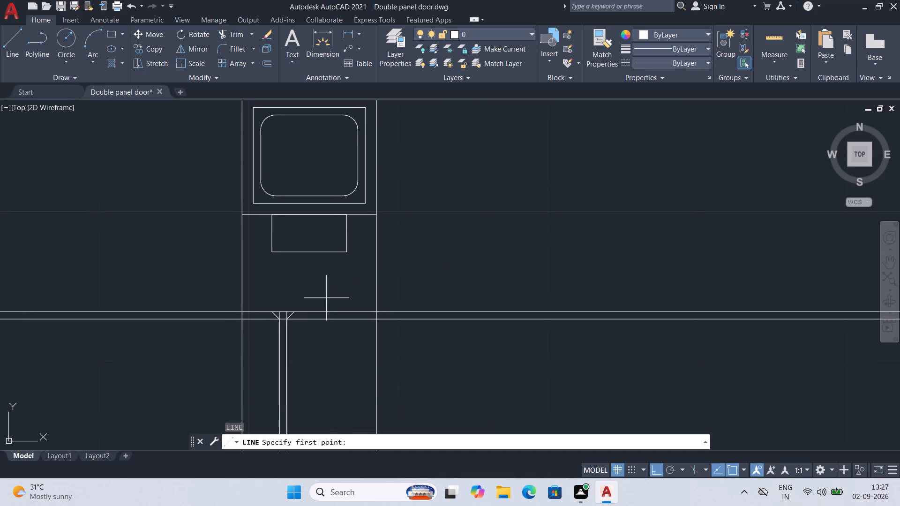
{"action": "left_click", "coordinate": [295, 313]}
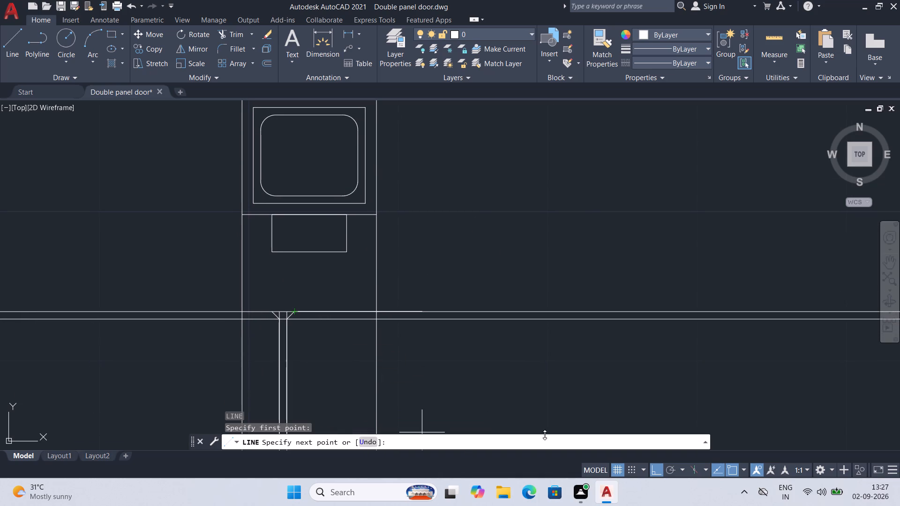
{"action": "left_click", "coordinate": [294, 253]}
{"action": "key", "text": "space"}
{"action": "key", "text": "space"}
{"action": "left_click", "coordinate": [270, 311]}
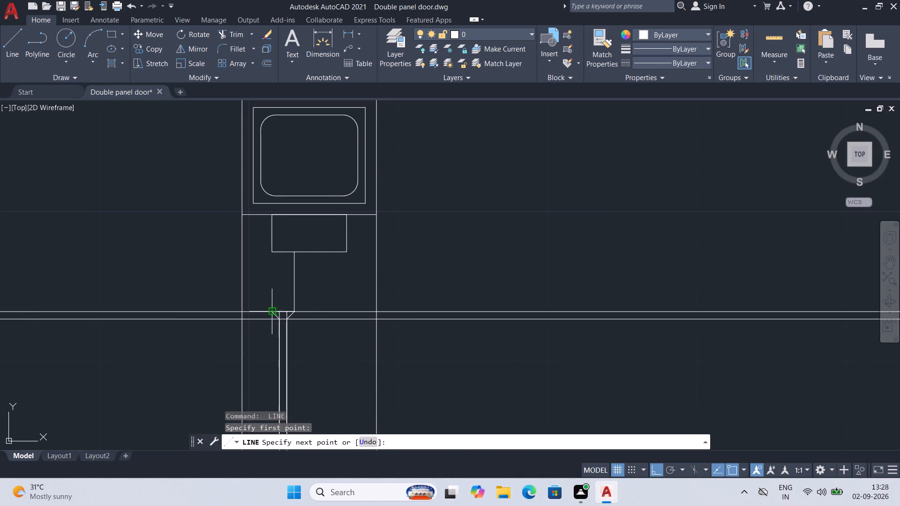
{"action": "left_click", "coordinate": [269, 253]}
{"action": "key", "text": "space"}
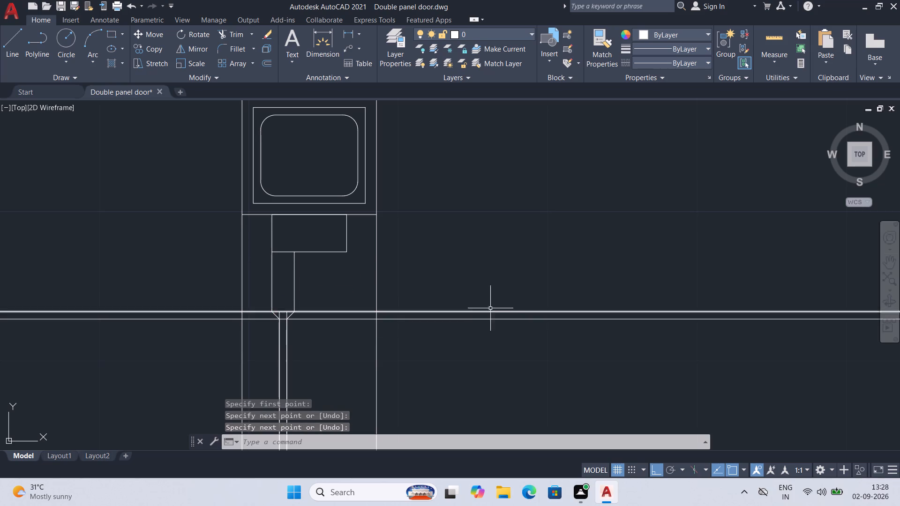
Trim the two short vertical stubs inside the upper panel's top bevel in the section.
{"action": "middle_click_drag", "start_coordinate": [503, 308], "coordinate": [484, 156]}
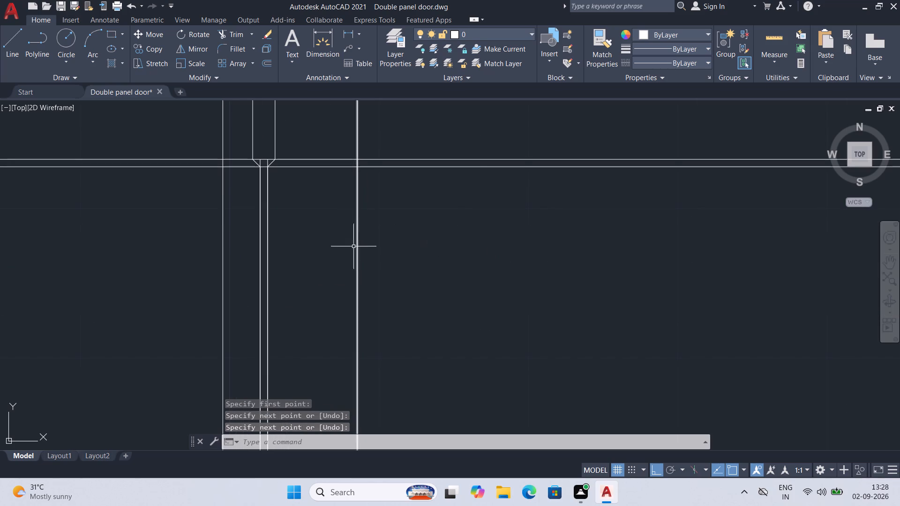
{"action": "key", "text": "t"}
{"action": "key", "text": "r"}
{"action": "key", "text": "Return"}
{"action": "scroll", "coordinate": [265, 193], "scroll_direction": "up", "scroll_amount": 2}
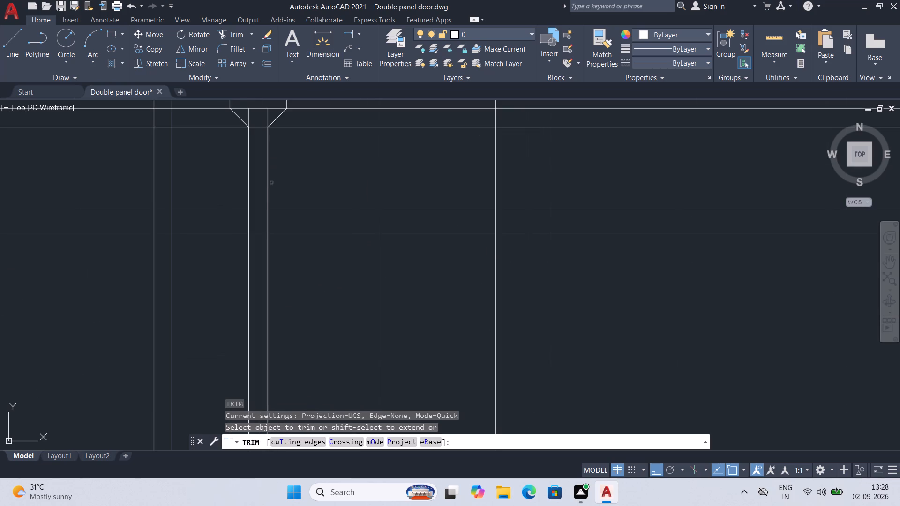
{"action": "middle_click_drag", "start_coordinate": [279, 185], "coordinate": [302, 383]}
{"action": "left_click", "coordinate": [271, 316]}
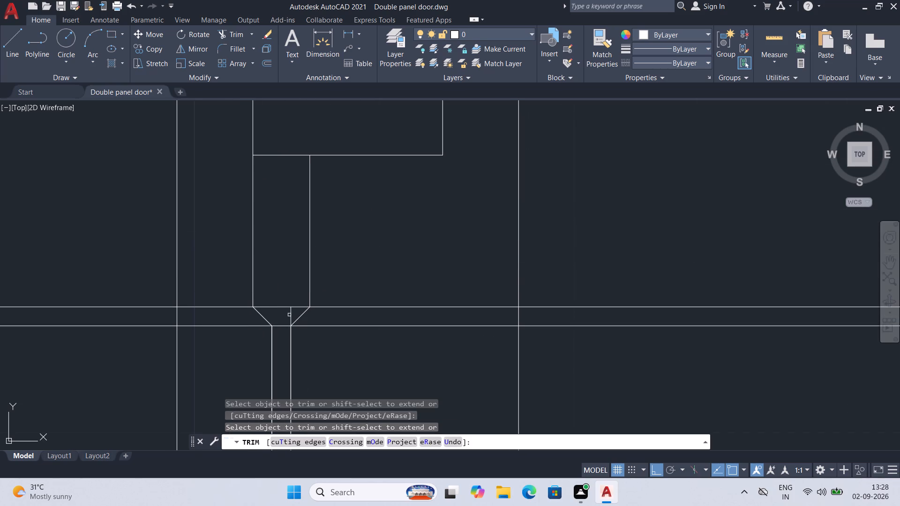
{"action": "left_click", "coordinate": [289, 315]}
Trim the two short vertical stubs inside the lower panel's top bevel, beneath the middle rail.
{"action": "scroll", "coordinate": [344, 363], "scroll_direction": "down", "scroll_amount": 1}
{"action": "middle_click_drag", "start_coordinate": [351, 368], "coordinate": [337, 144]}
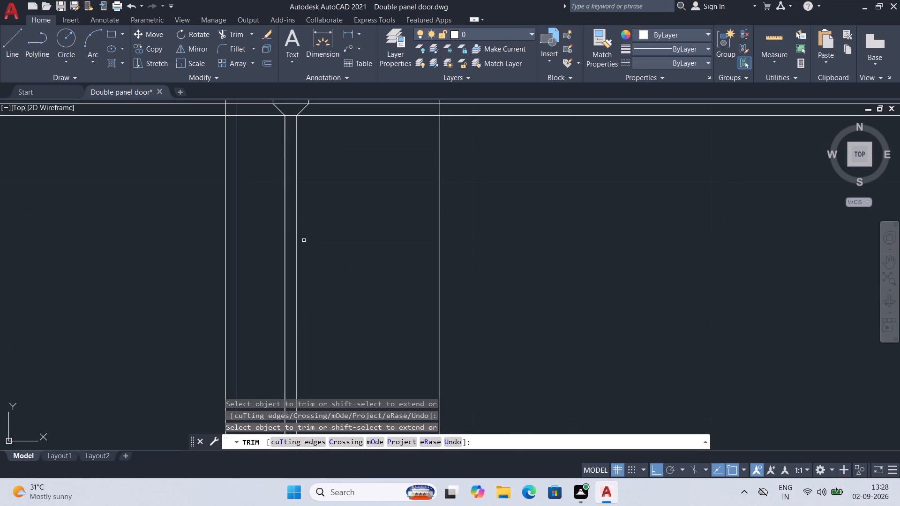
{"action": "scroll", "coordinate": [305, 263], "scroll_direction": "down", "scroll_amount": 1}
{"action": "scroll", "coordinate": [364, 301], "scroll_direction": "down", "scroll_amount": 1}
{"action": "middle_click_drag", "start_coordinate": [347, 332], "coordinate": [318, 90]}
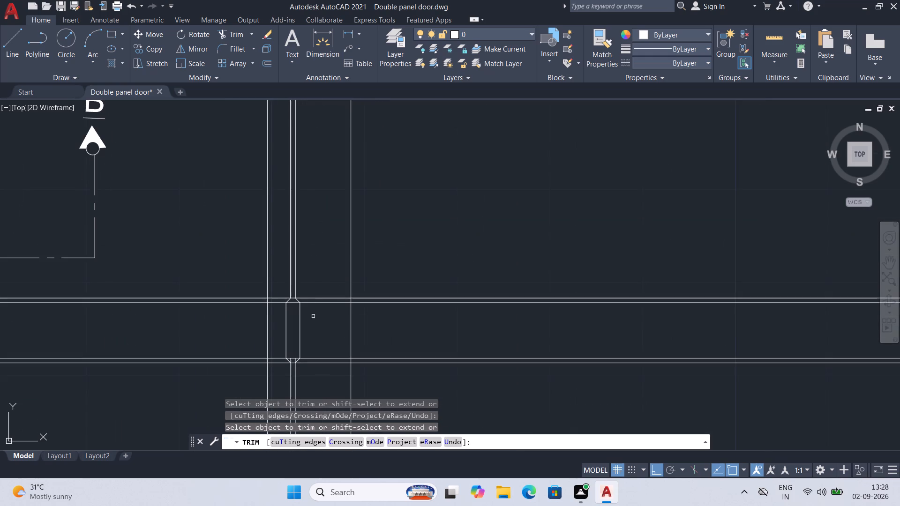
{"action": "scroll", "coordinate": [315, 321], "scroll_direction": "up", "scroll_amount": 2}
{"action": "middle_click_drag", "start_coordinate": [314, 322], "coordinate": [375, 281]}
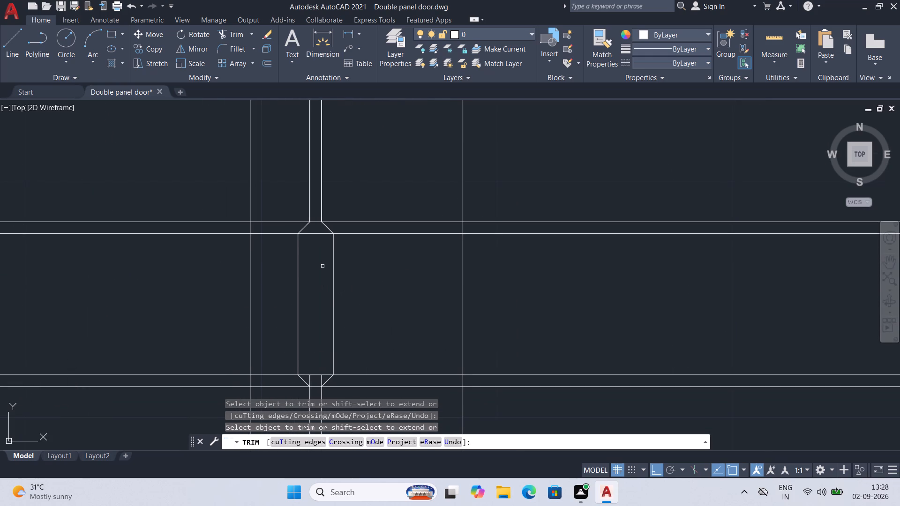
{"action": "left_click", "coordinate": [309, 381]}
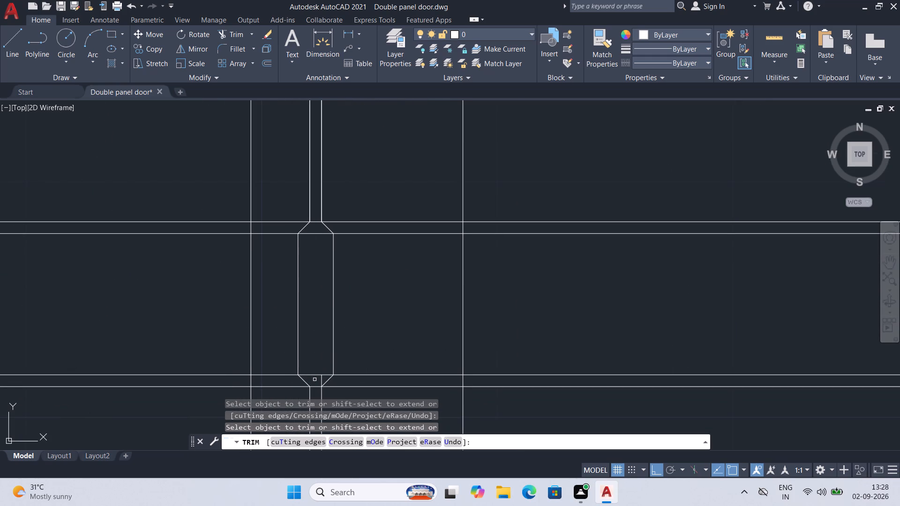
{"action": "left_click", "coordinate": [322, 378]}
Trim the inner and centre verticals at and below the lower panel's bottom bevel, plus the outer stubs beside its diagonals.
{"action": "middle_click_drag", "start_coordinate": [395, 296], "coordinate": [397, 269]}
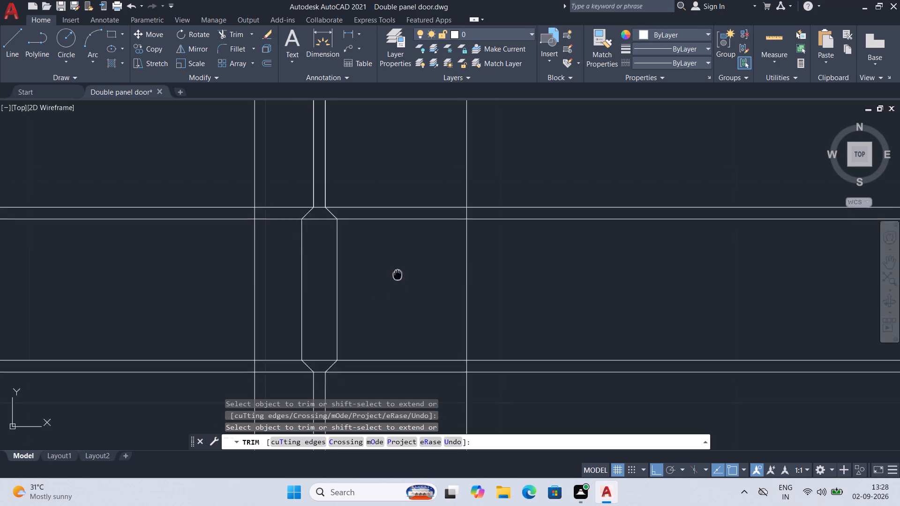
{"action": "middle_click_drag", "start_coordinate": [397, 269], "coordinate": [397, 110]}
{"action": "scroll", "coordinate": [393, 324], "scroll_direction": "down", "scroll_amount": 2}
{"action": "middle_click_drag", "start_coordinate": [395, 345], "coordinate": [359, 84]}
{"action": "scroll", "coordinate": [355, 308], "scroll_direction": "up", "scroll_amount": 2}
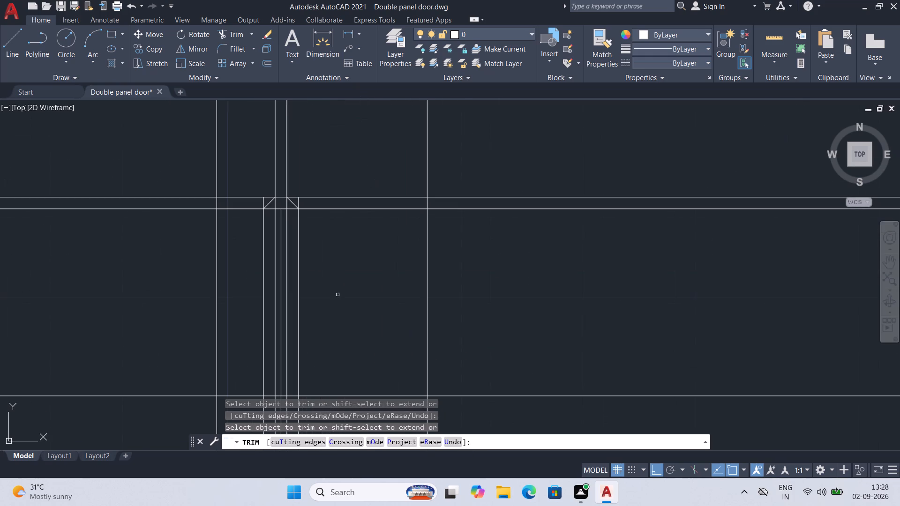
{"action": "middle_click_drag", "start_coordinate": [312, 259], "coordinate": [380, 294]}
{"action": "scroll", "coordinate": [373, 276], "scroll_direction": "up", "scroll_amount": 1}
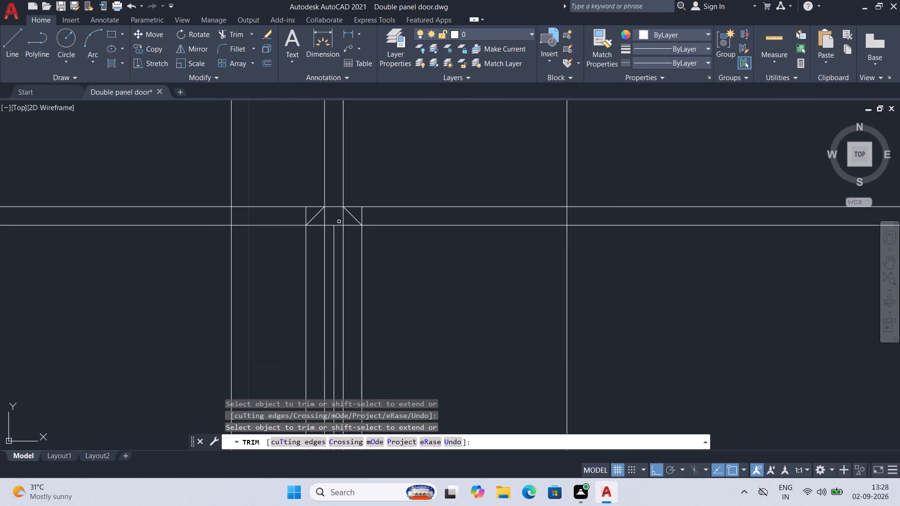
{"action": "left_click", "coordinate": [344, 220]}
{"action": "left_click", "coordinate": [325, 218]}
{"action": "left_click", "coordinate": [324, 248]}
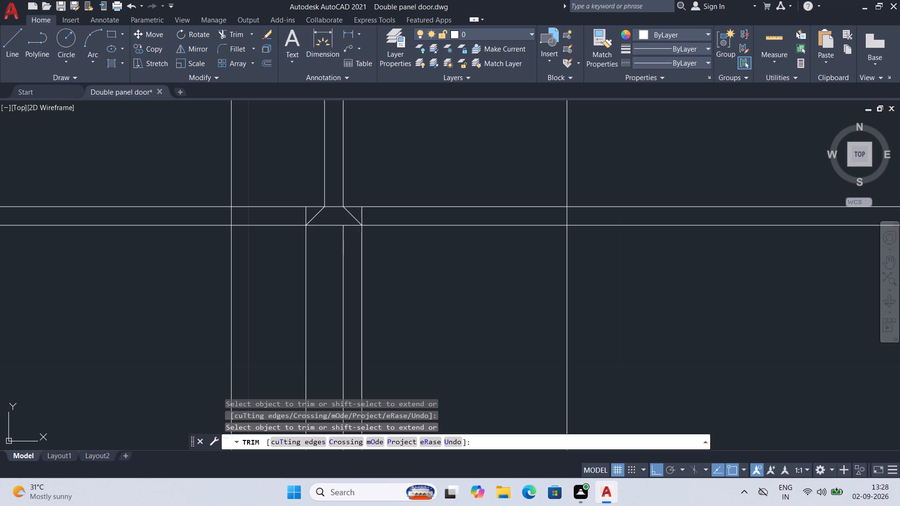
{"action": "left_click", "coordinate": [333, 252]}
{"action": "left_click", "coordinate": [344, 254]}
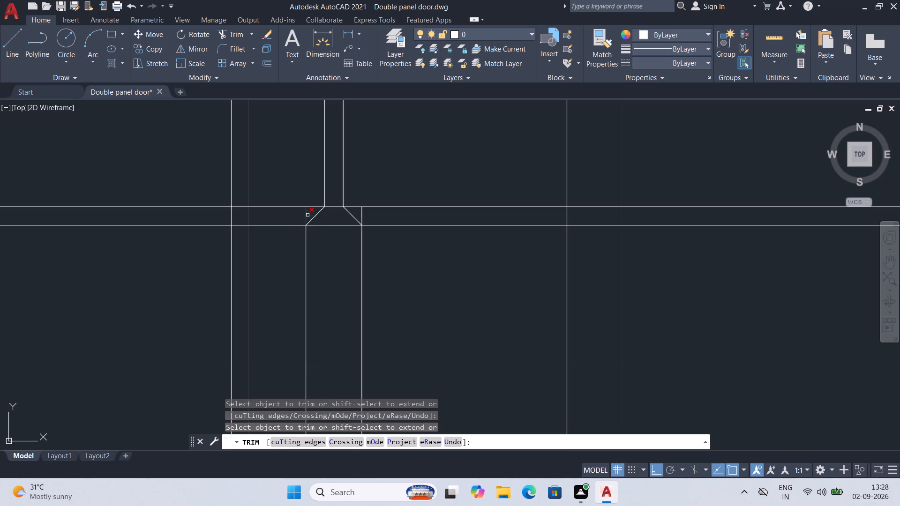
{"action": "left_click", "coordinate": [307, 215]}
{"action": "left_click", "coordinate": [363, 216]}
Trim all the section's vertical lines extending below the door's horizontal base line.
{"action": "scroll", "coordinate": [389, 277], "scroll_direction": "down", "scroll_amount": 2}
{"action": "middle_click_drag", "start_coordinate": [413, 336], "coordinate": [409, 134]}
{"action": "scroll", "coordinate": [417, 211], "scroll_direction": "down", "scroll_amount": 3}
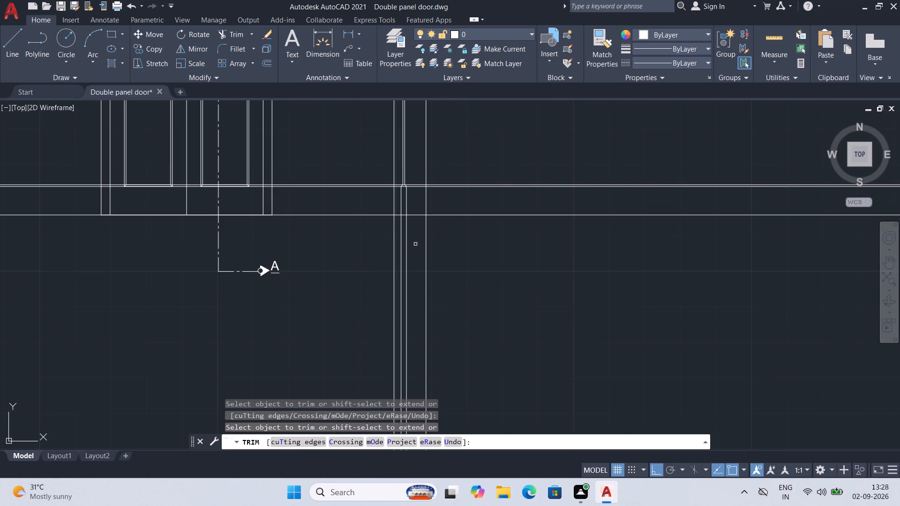
{"action": "middle_click_drag", "start_coordinate": [415, 244], "coordinate": [412, 224]}
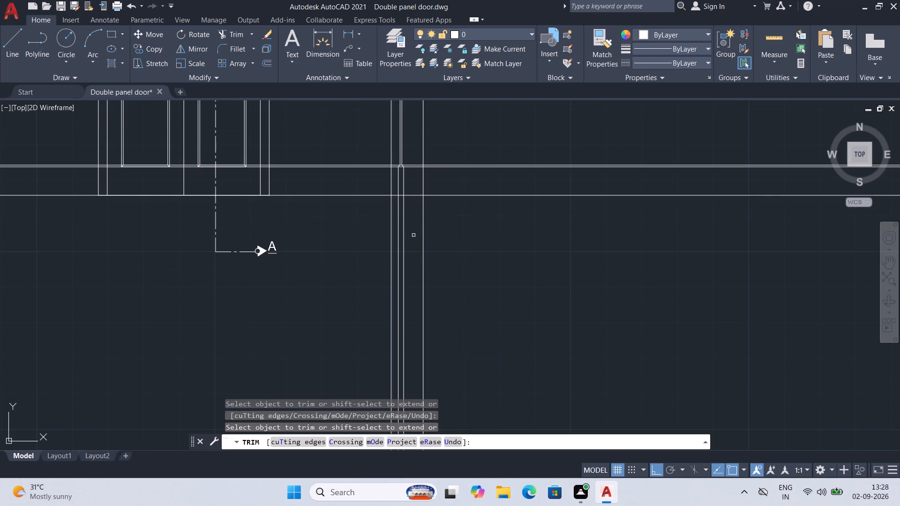
{"action": "scroll", "coordinate": [413, 235], "scroll_direction": "down", "scroll_amount": 1}
{"action": "left_click_drag", "start_coordinate": [475, 227], "coordinate": [445, 243]}
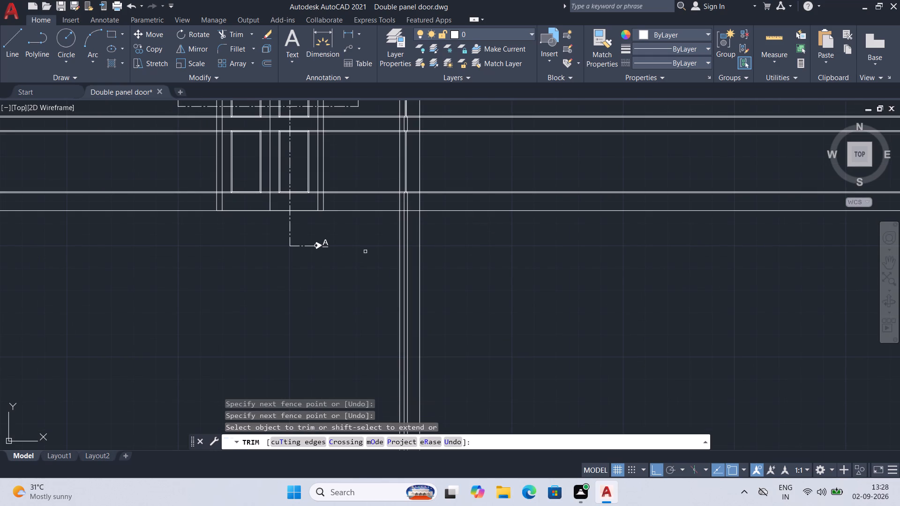
{"action": "left_click_drag", "start_coordinate": [367, 242], "coordinate": [480, 254]}
Save the drawing.
{"action": "key", "text": "ctrl+s"}
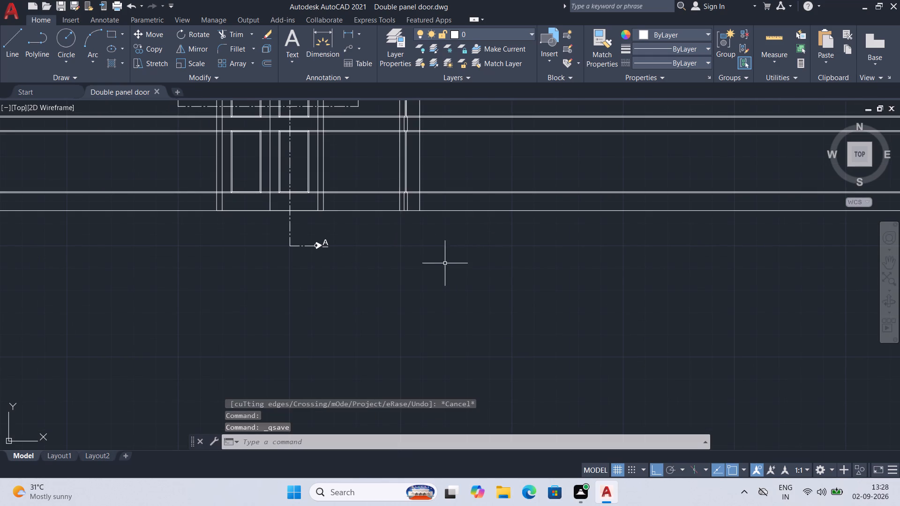
{"action": "scroll", "coordinate": [429, 256], "scroll_direction": "up", "scroll_amount": 1}
{"action": "middle_click_drag", "start_coordinate": [409, 225], "coordinate": [431, 327]}
{"action": "key", "text": "ctrl+s"}
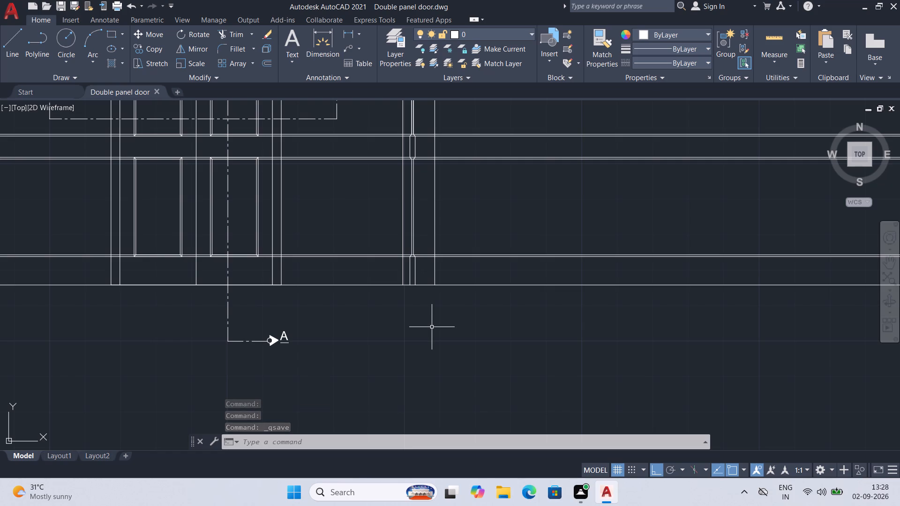
{"action": "scroll", "coordinate": [447, 260], "scroll_direction": "down", "scroll_amount": 2}
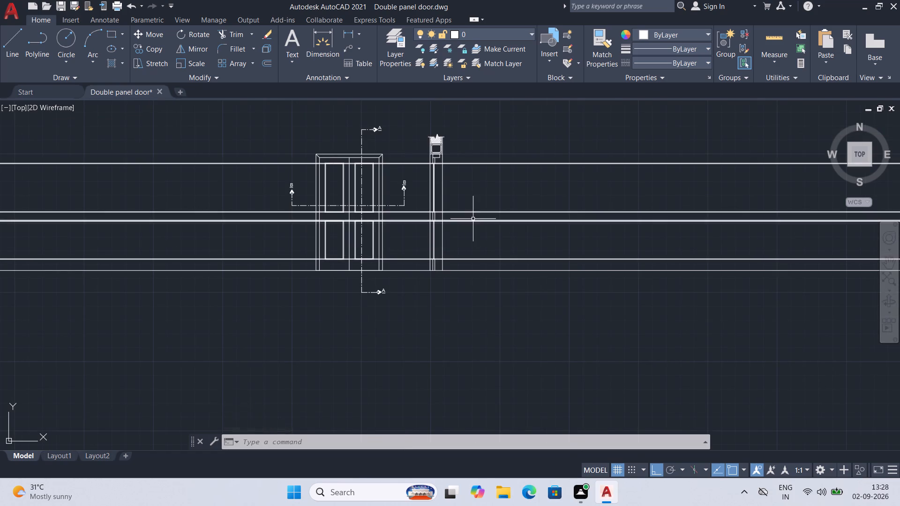
{"action": "scroll", "coordinate": [472, 222], "scroll_direction": "up", "scroll_amount": 2}
{"action": "left_click", "coordinate": [392, 254]}
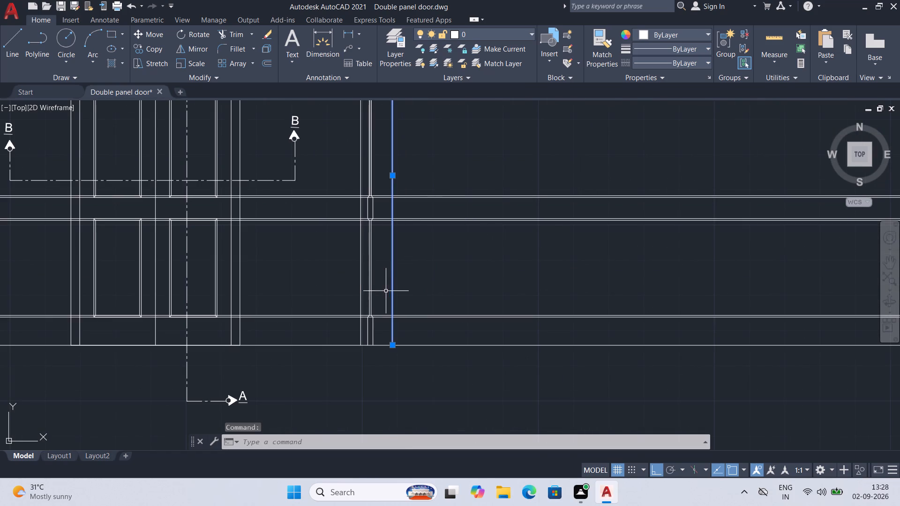
{"action": "key", "text": "ctrl+s"}
{"action": "key", "text": "ctrl+s"}
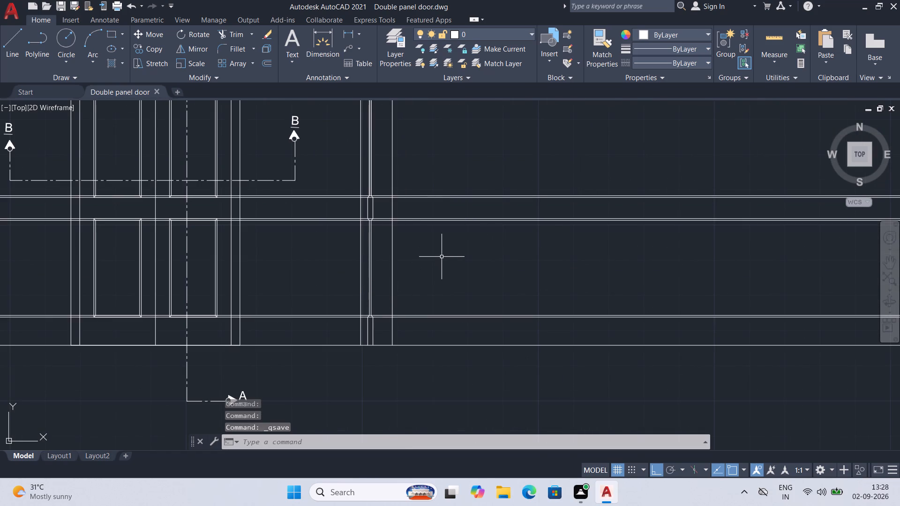
{"action": "key", "text": "ctrl+s"}
Erase the eight horizontal projection lines running from the panel bevels across the vertical section, at the bottom rail, middle rail and top rail.
{"action": "scroll", "coordinate": [420, 261], "scroll_direction": "up", "scroll_amount": 2}
{"action": "middle_click_drag", "start_coordinate": [304, 292], "coordinate": [328, 241]}
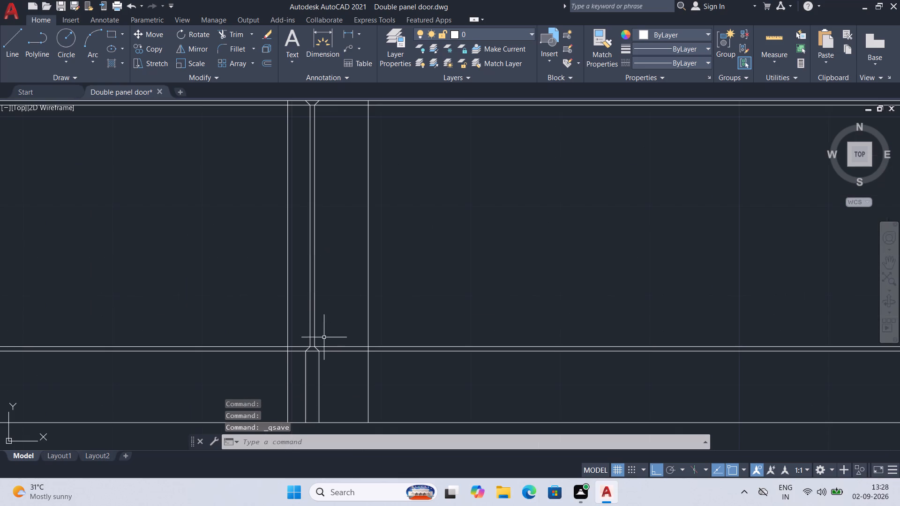
{"action": "left_click", "coordinate": [343, 336]}
{"action": "left_click", "coordinate": [334, 361]}
{"action": "middle_click_drag", "start_coordinate": [413, 224], "coordinate": [430, 396]}
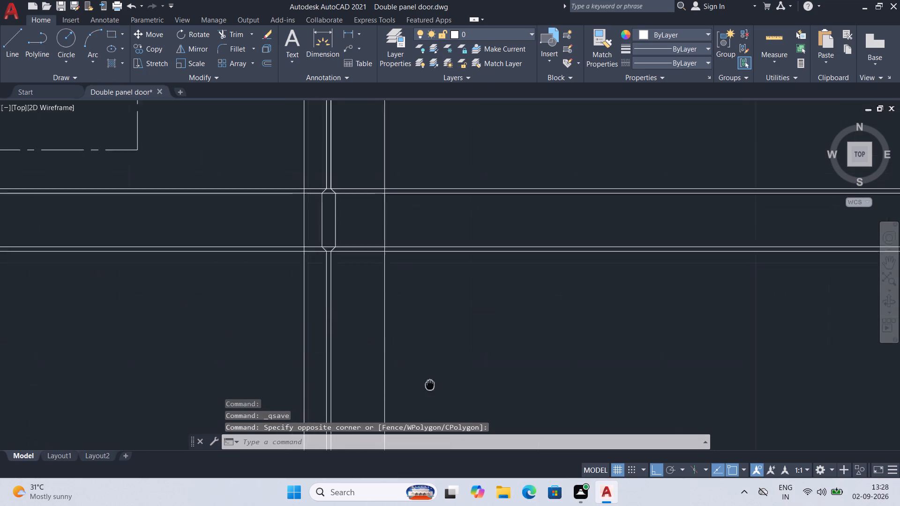
{"action": "middle_click_drag", "start_coordinate": [430, 396], "coordinate": [437, 456]}
{"action": "left_click_drag", "start_coordinate": [490, 235], "coordinate": [490, 247]}
{"action": "left_click", "coordinate": [455, 373]}
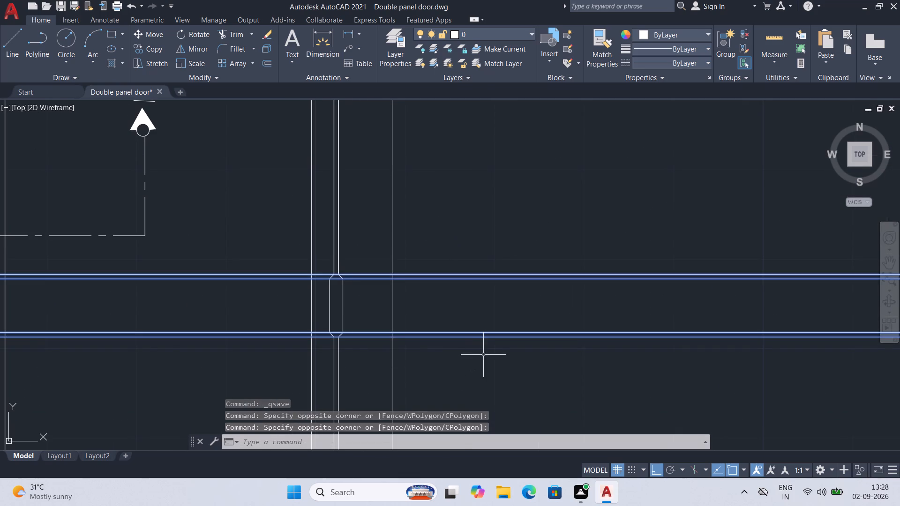
{"action": "scroll", "coordinate": [487, 353], "scroll_direction": "down", "scroll_amount": 1}
{"action": "middle_click_drag", "start_coordinate": [503, 176], "coordinate": [499, 436]}
{"action": "left_click_drag", "start_coordinate": [521, 353], "coordinate": [520, 362]}
{"action": "left_click", "coordinate": [498, 402]}
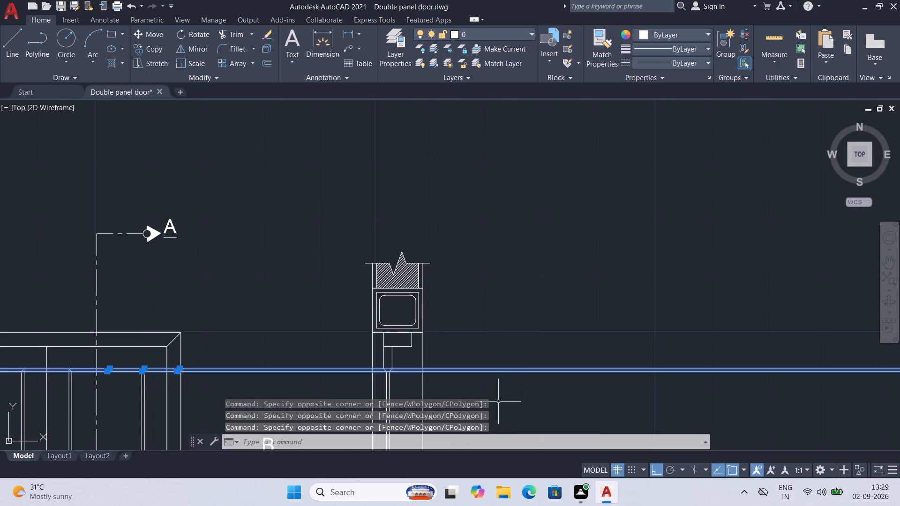
{"action": "key", "text": "Delete"}
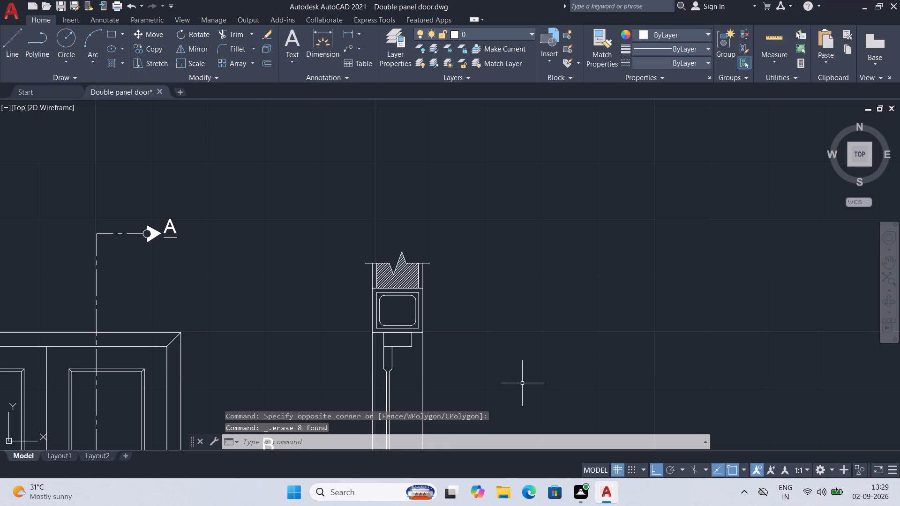
Save the drawing.
{"action": "key", "text": "ctrl+s"}
{"action": "key", "text": "ctrl+s"}
{"action": "key", "text": "ctrl+s"}
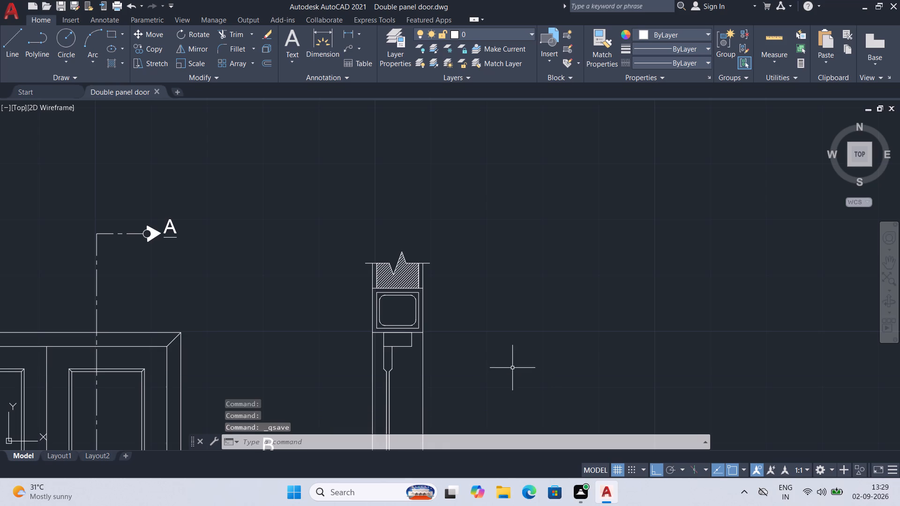
Examine the cleaned-up vertical section alongside the door elevation, from the frame head down to the base line.
{"action": "scroll", "coordinate": [512, 364], "scroll_direction": "up", "scroll_amount": 1}
{"action": "middle_click_drag", "start_coordinate": [512, 364], "coordinate": [514, 228]}
{"action": "scroll", "coordinate": [514, 227], "scroll_direction": "down", "scroll_amount": 2}
{"action": "middle_click_drag", "start_coordinate": [517, 309], "coordinate": [502, 231]}
{"action": "middle_click_drag", "start_coordinate": [548, 352], "coordinate": [504, 217]}
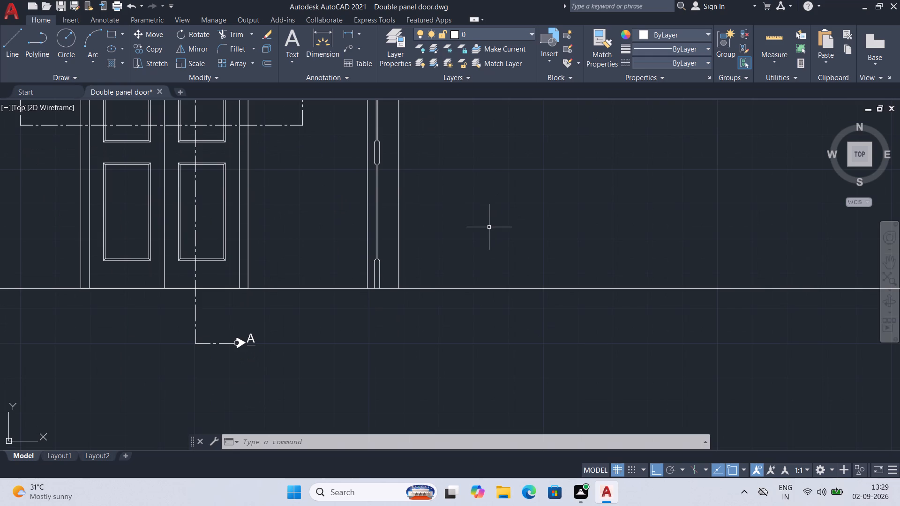
{"action": "scroll", "coordinate": [468, 228], "scroll_direction": "down", "scroll_amount": 1}
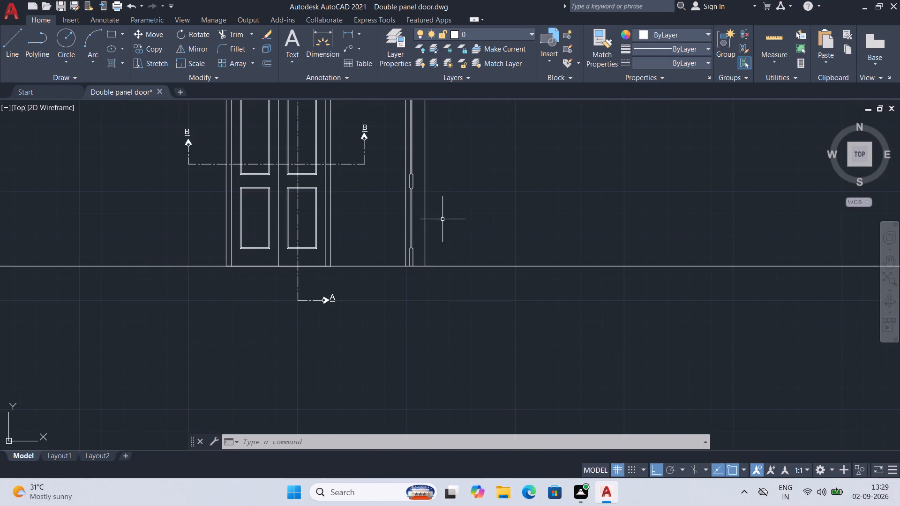
{"action": "middle_click_drag", "start_coordinate": [442, 219], "coordinate": [499, 343]}
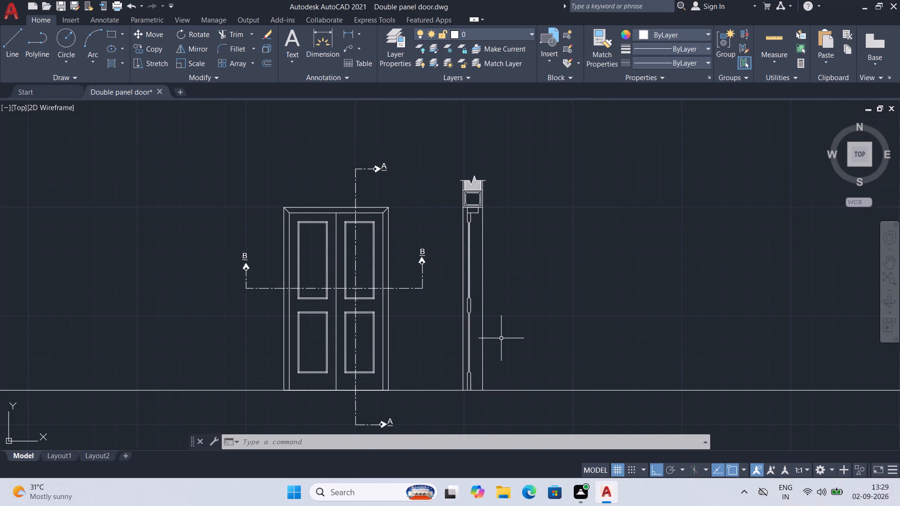
{"action": "scroll", "coordinate": [501, 338], "scroll_direction": "up", "scroll_amount": 2}
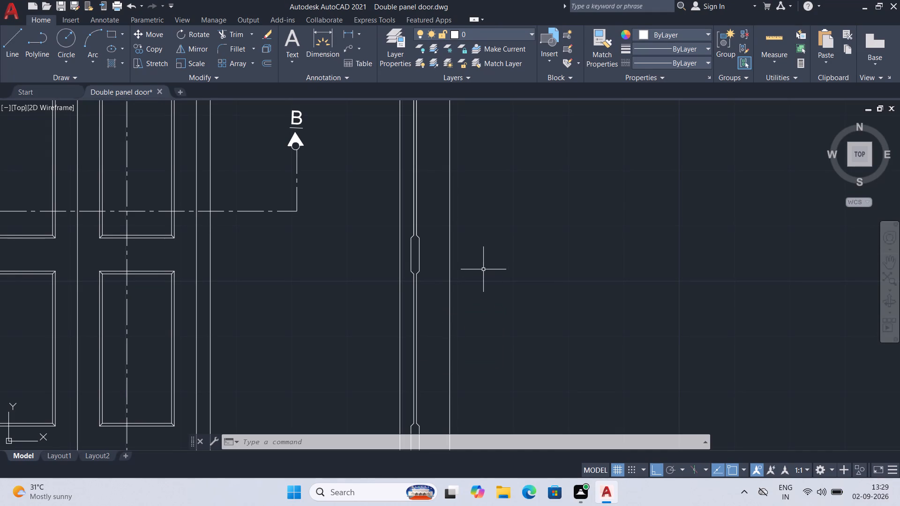
Hatch the full-height shutter profile and the small rectangle beneath the frame head in the vertical section with the NET3 pattern.
{"action": "key", "text": "h"}
{"action": "key", "text": "Return"}
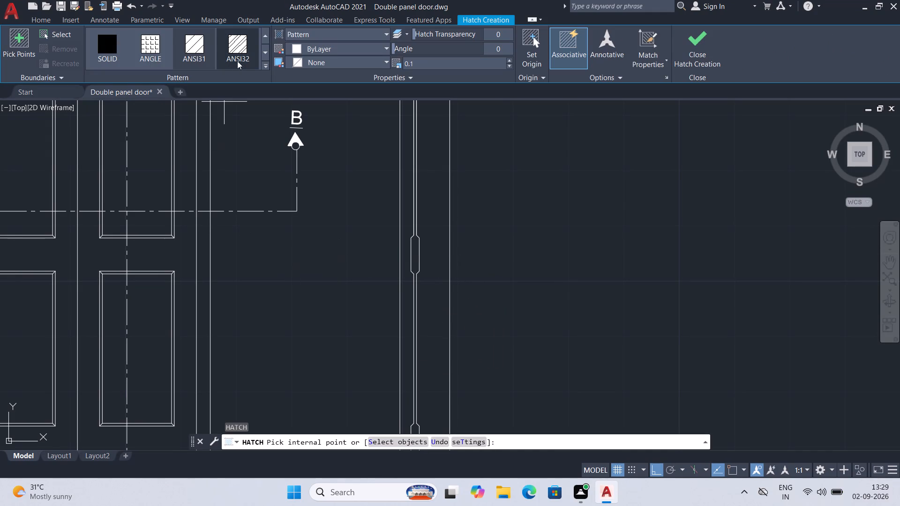
{"action": "scroll", "coordinate": [222, 66], "scroll_direction": "down", "scroll_amount": 2}
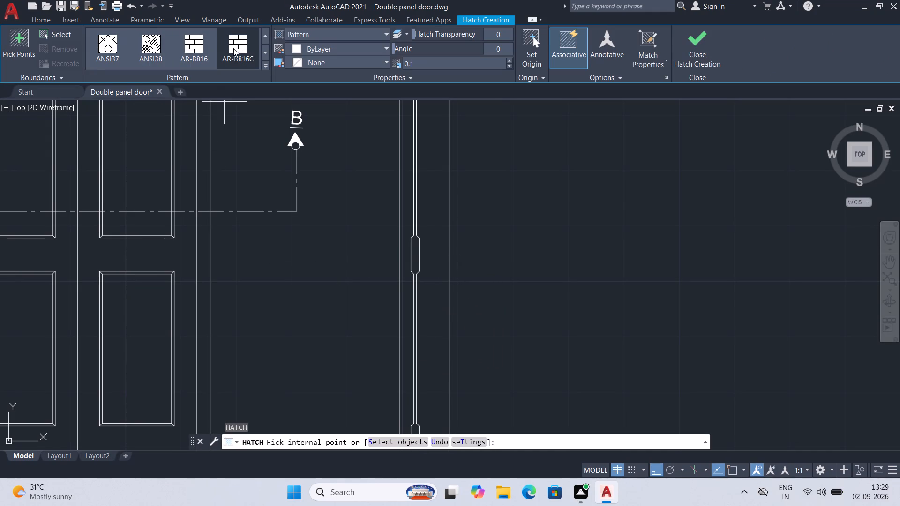
{"action": "scroll", "coordinate": [235, 54], "scroll_direction": "down", "scroll_amount": 2}
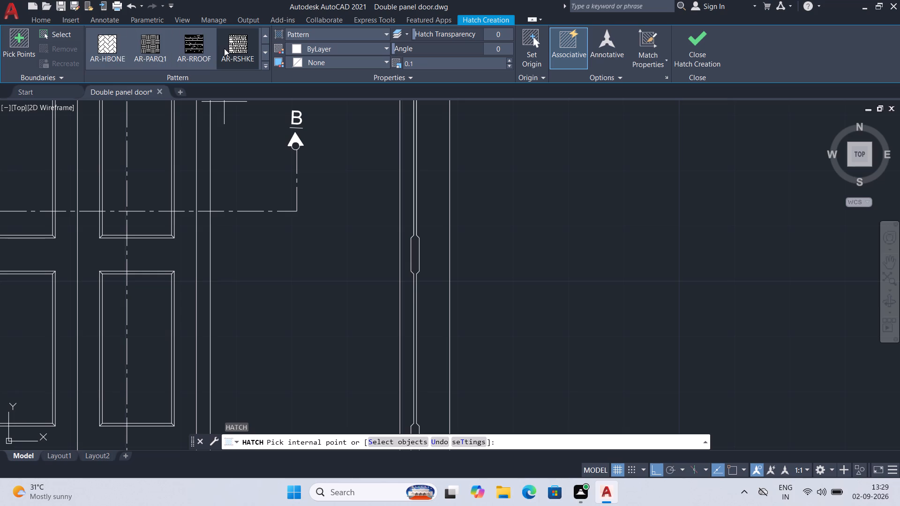
{"action": "scroll", "coordinate": [224, 48], "scroll_direction": "down", "scroll_amount": 2}
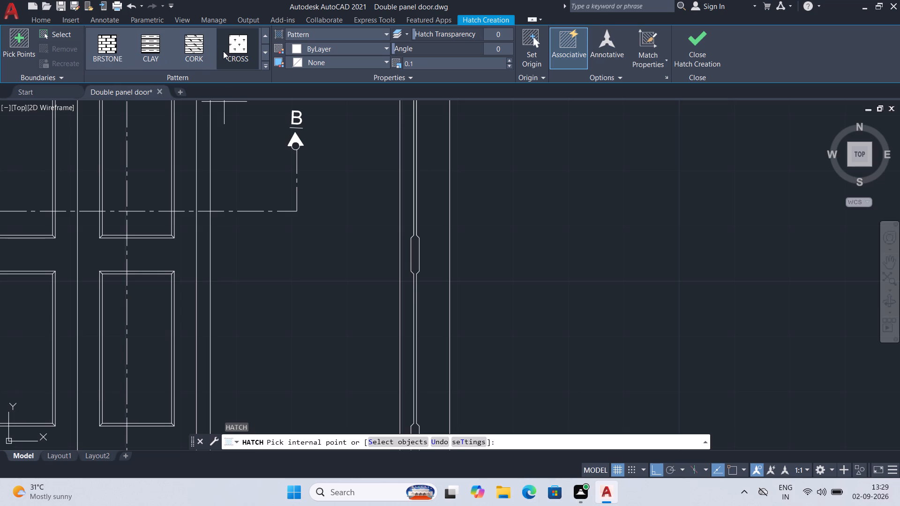
{"action": "scroll", "coordinate": [223, 51], "scroll_direction": "down", "scroll_amount": 2}
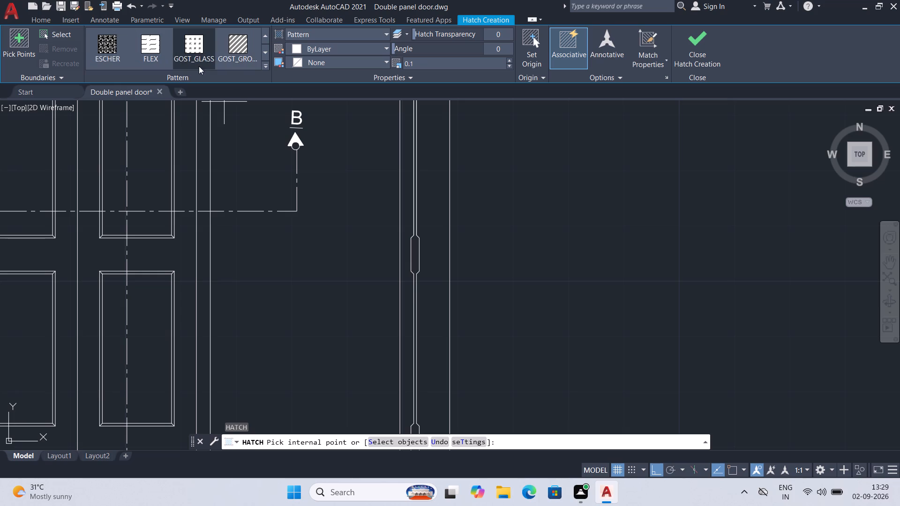
{"action": "scroll", "coordinate": [200, 60], "scroll_direction": "down", "scroll_amount": 4}
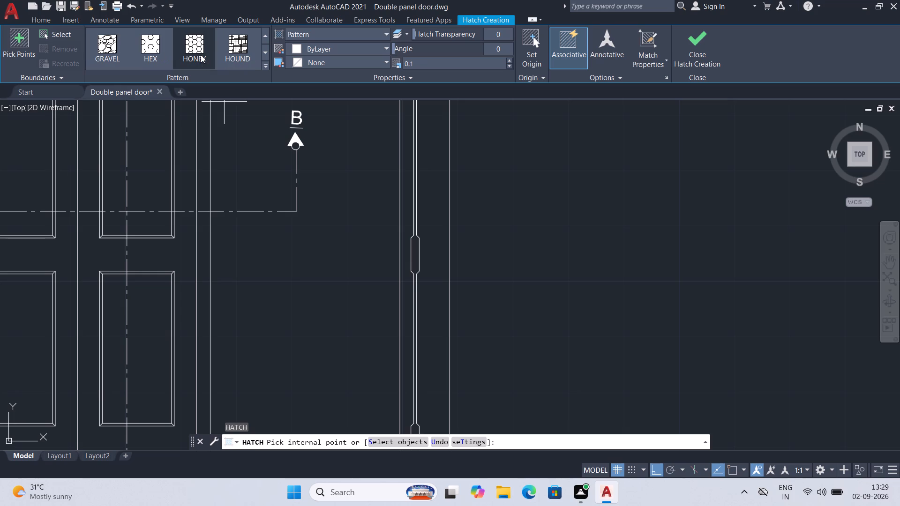
{"action": "scroll", "coordinate": [201, 55], "scroll_direction": "down", "scroll_amount": 2}
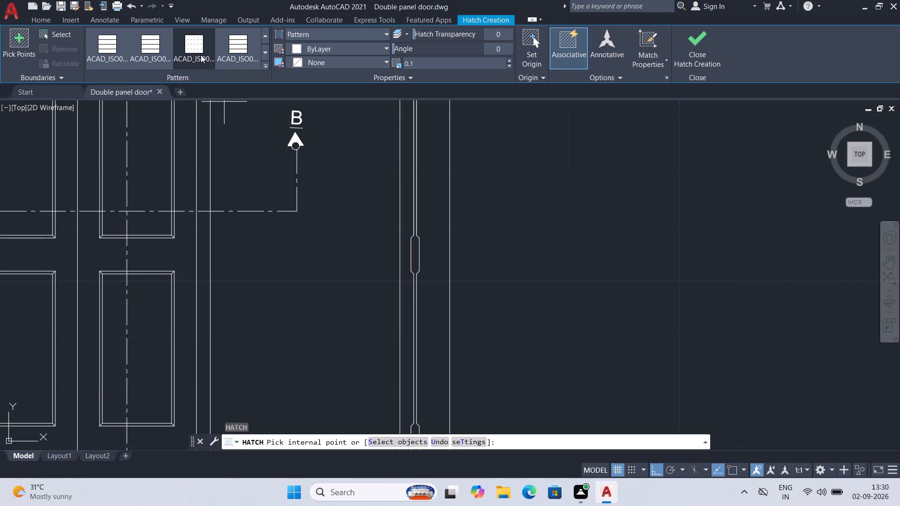
{"action": "scroll", "coordinate": [201, 55], "scroll_direction": "down", "scroll_amount": 2}
{"action": "key", "text": "n"}
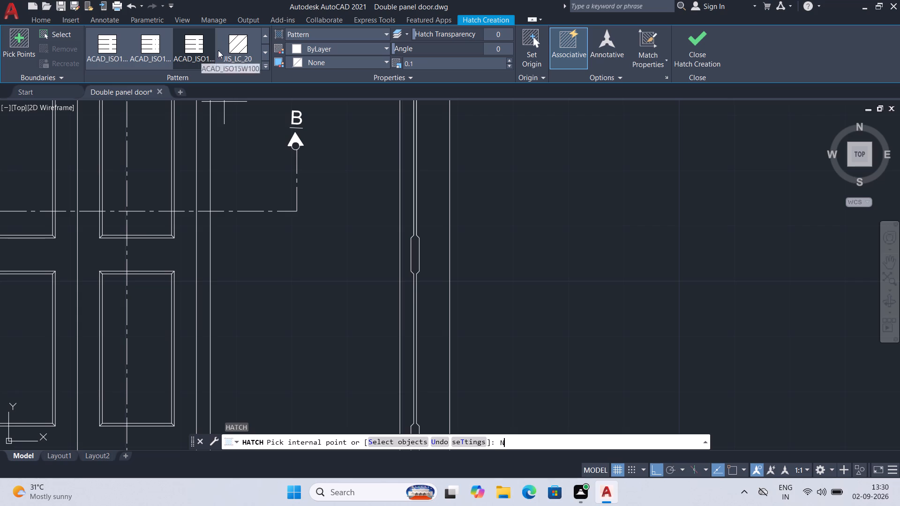
{"action": "key", "text": "n"}
{"action": "scroll", "coordinate": [222, 50], "scroll_direction": "down", "scroll_amount": 2}
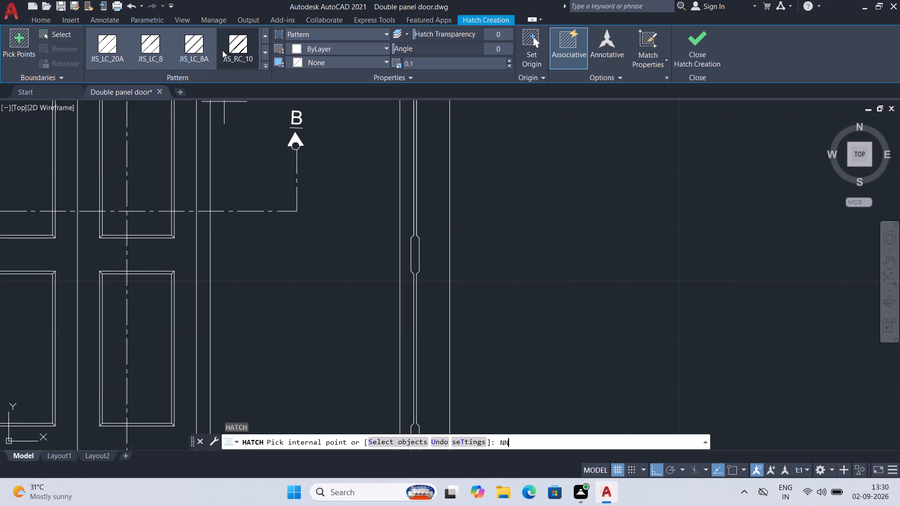
{"action": "left_click", "coordinate": [264, 63]}
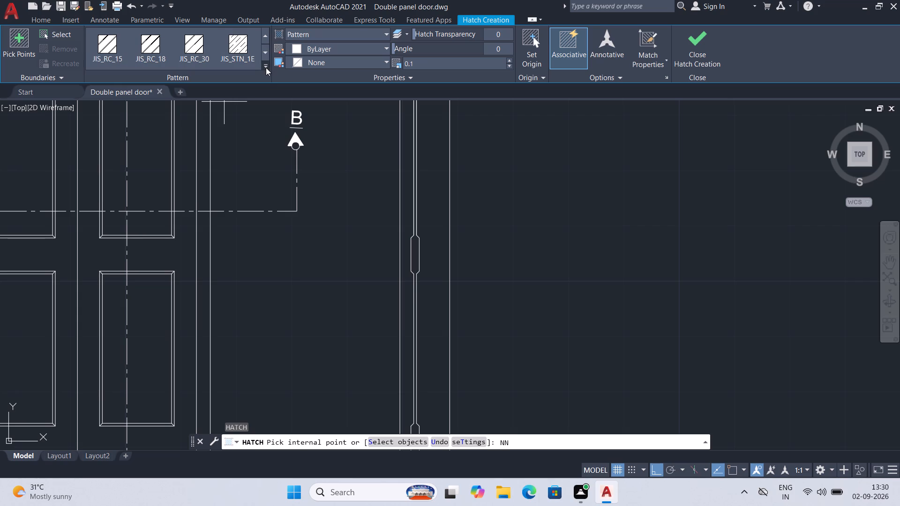
{"action": "left_click", "coordinate": [266, 67]}
{"action": "scroll", "coordinate": [238, 133], "scroll_direction": "down", "scroll_amount": 3}
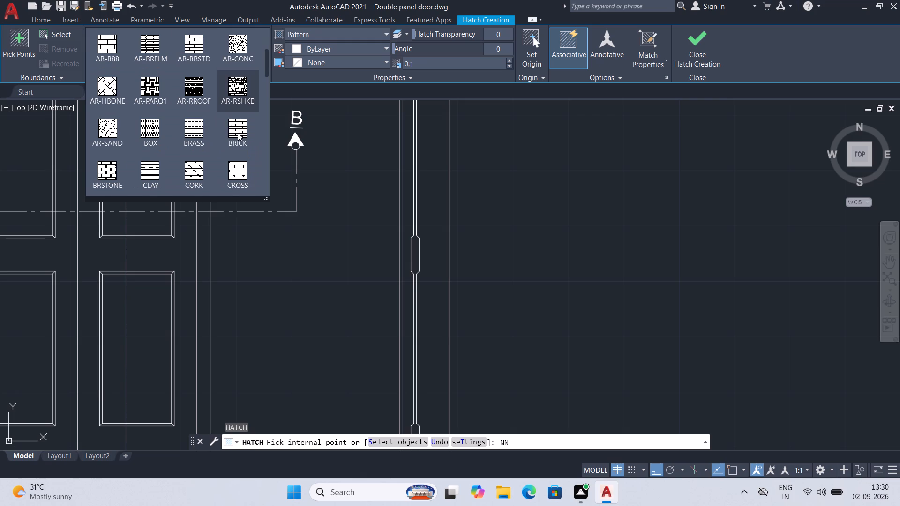
{"action": "scroll", "coordinate": [223, 172], "scroll_direction": "down", "scroll_amount": 3}
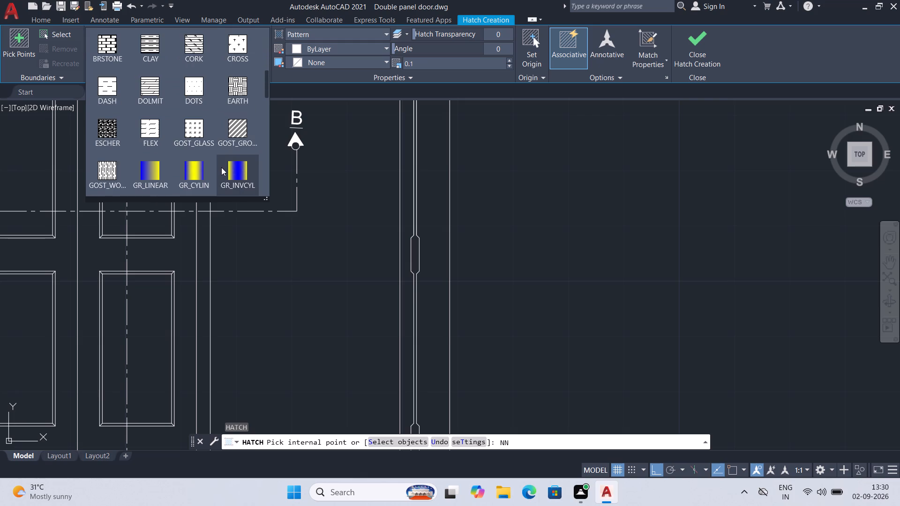
{"action": "scroll", "coordinate": [219, 161], "scroll_direction": "down", "scroll_amount": 3}
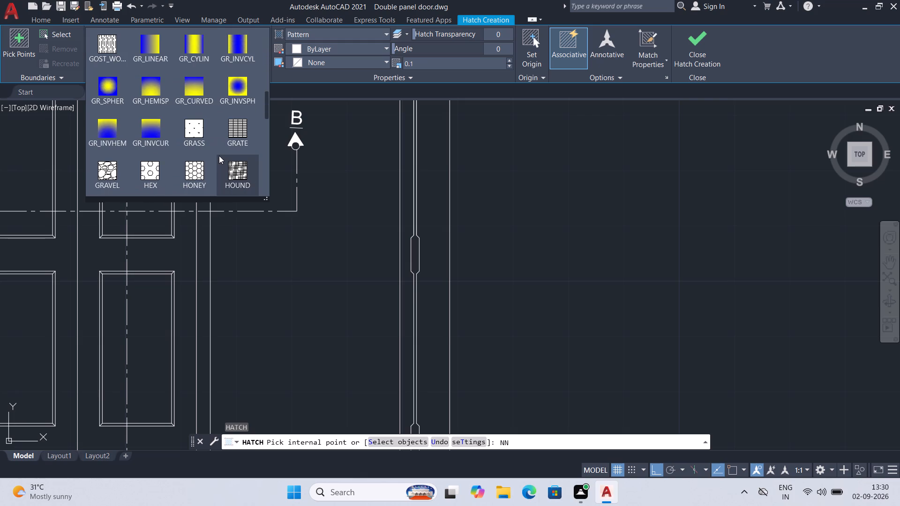
{"action": "scroll", "coordinate": [219, 156], "scroll_direction": "down", "scroll_amount": 2}
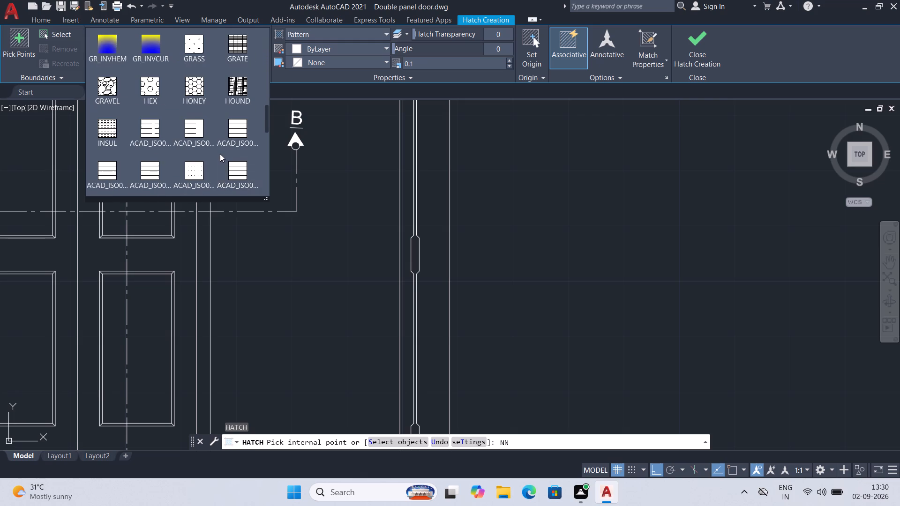
{"action": "scroll", "coordinate": [220, 154], "scroll_direction": "down", "scroll_amount": 8}
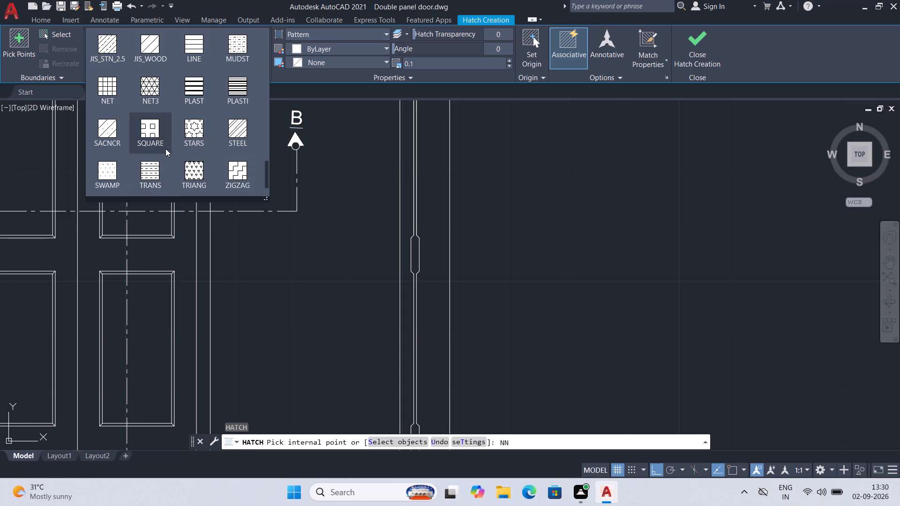
{"action": "left_click", "coordinate": [151, 86]}
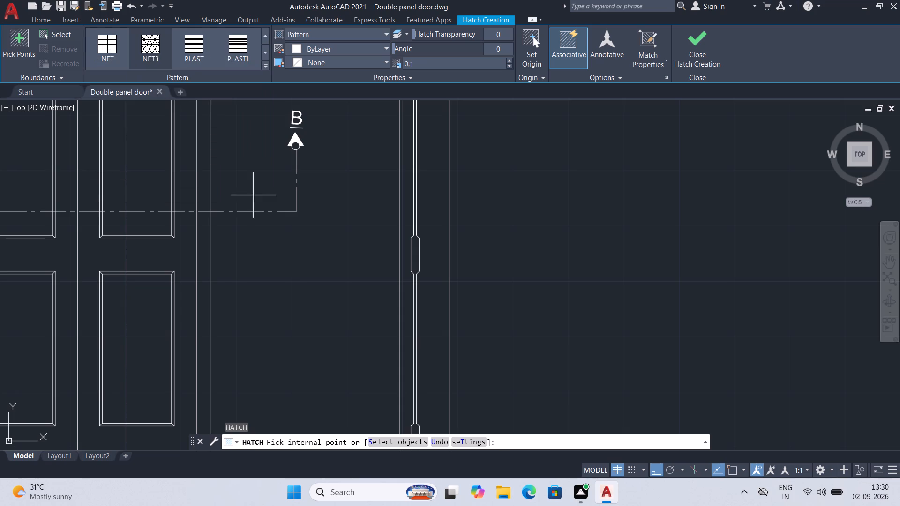
{"action": "left_click", "coordinate": [414, 254]}
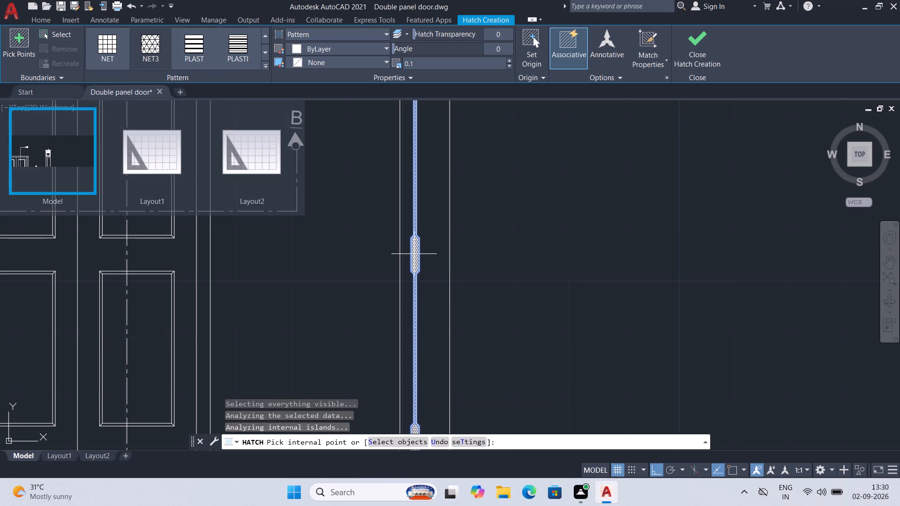
{"action": "scroll", "coordinate": [489, 203], "scroll_direction": "down", "scroll_amount": 1}
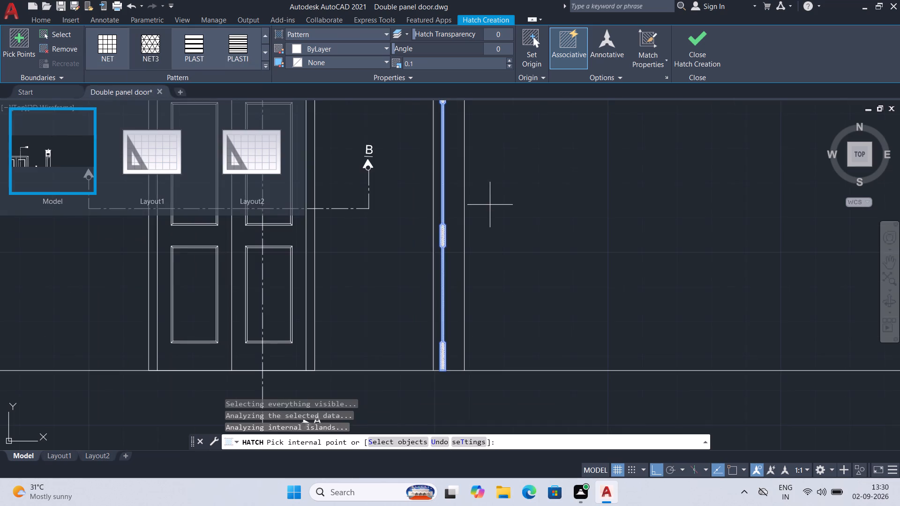
{"action": "middle_click_drag", "start_coordinate": [489, 202], "coordinate": [480, 410]}
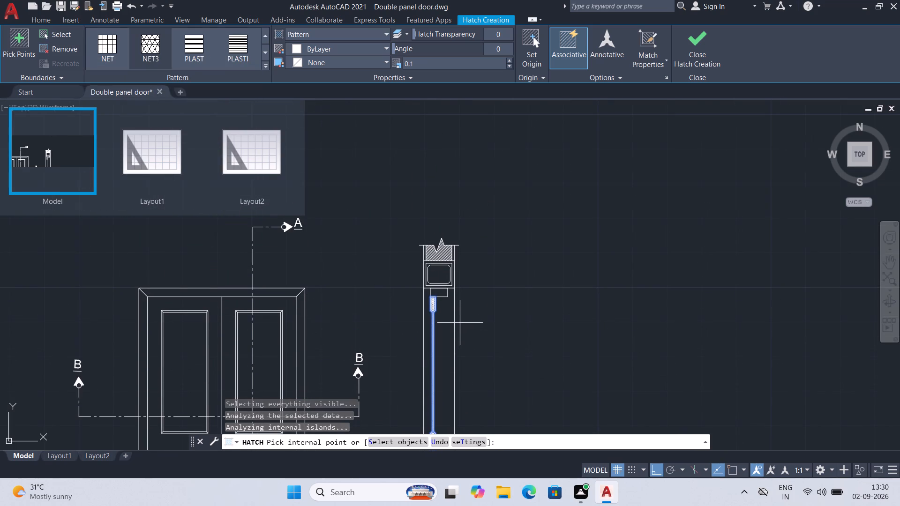
{"action": "left_click", "coordinate": [443, 290]}
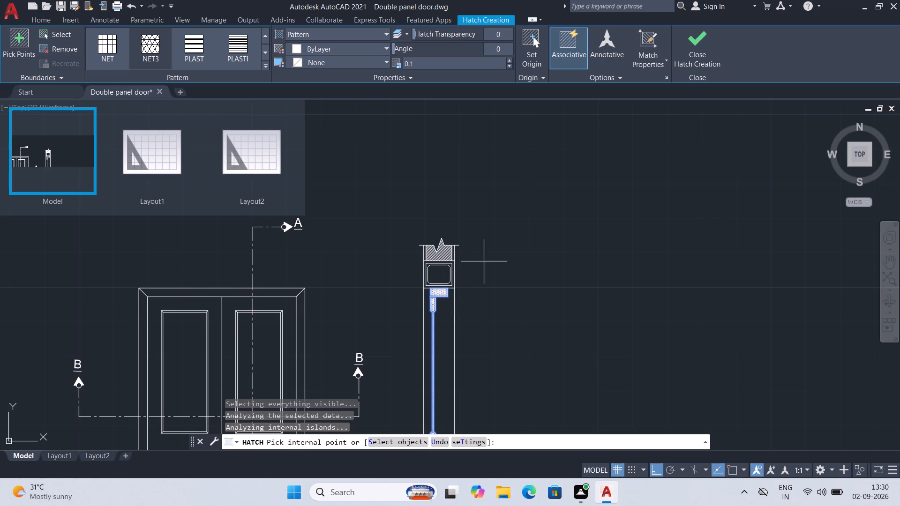
Save the drawing.
{"action": "key", "text": "ctrl+s"}
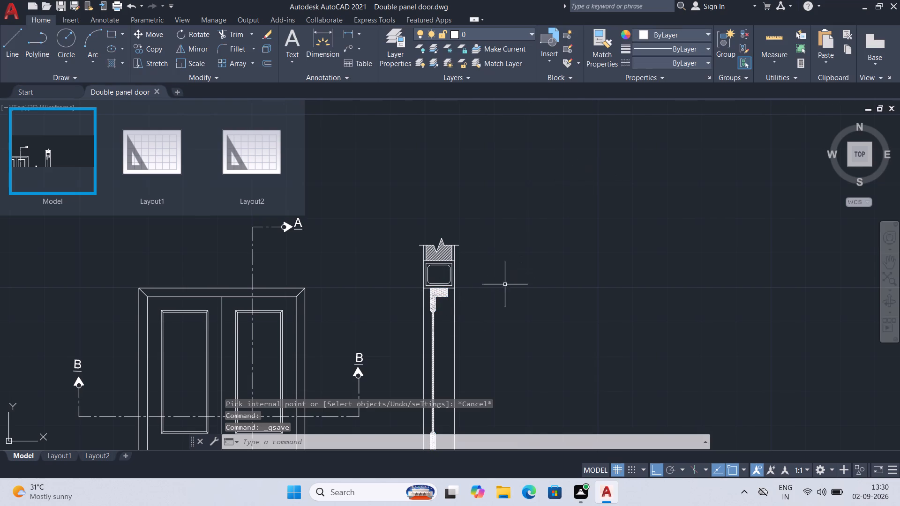
Examine the hatching along the vertical section, from beneath the frame head through the middle rail to the base line.
{"action": "scroll", "coordinate": [493, 289], "scroll_direction": "up", "scroll_amount": 3}
{"action": "middle_click_drag", "start_coordinate": [313, 335], "coordinate": [542, 235]}
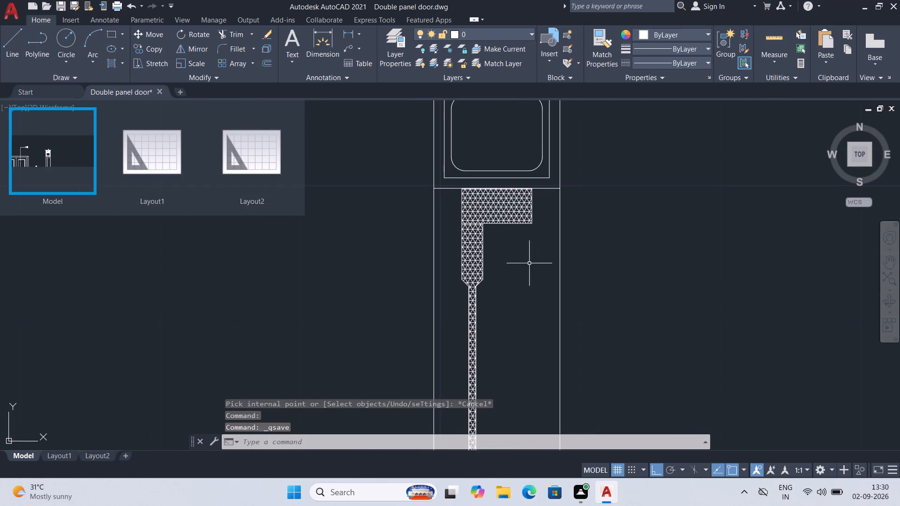
{"action": "scroll", "coordinate": [523, 275], "scroll_direction": "down", "scroll_amount": 1}
{"action": "middle_click_drag", "start_coordinate": [520, 300], "coordinate": [525, 234]}
{"action": "scroll", "coordinate": [530, 308], "scroll_direction": "down", "scroll_amount": 2}
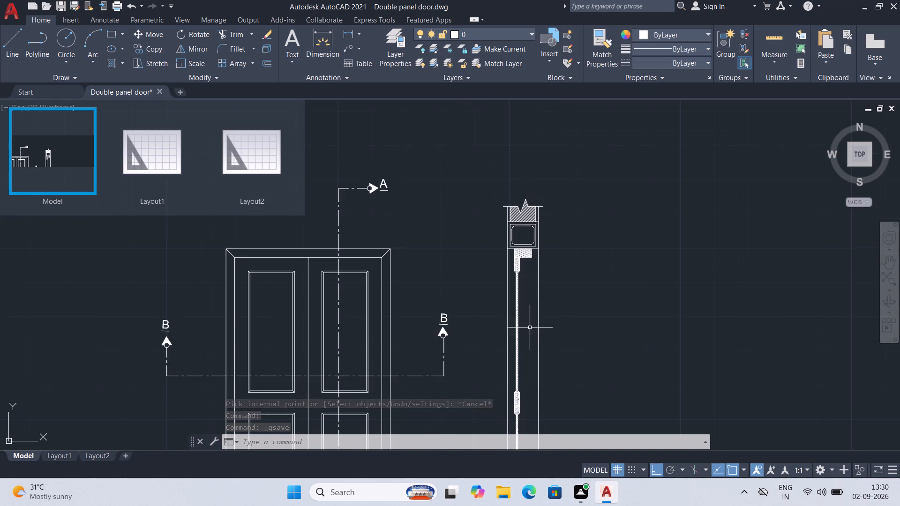
{"action": "middle_click_drag", "start_coordinate": [526, 332], "coordinate": [518, 261]}
{"action": "scroll", "coordinate": [517, 280], "scroll_direction": "up", "scroll_amount": 2}
{"action": "middle_click_drag", "start_coordinate": [513, 303], "coordinate": [513, 251]}
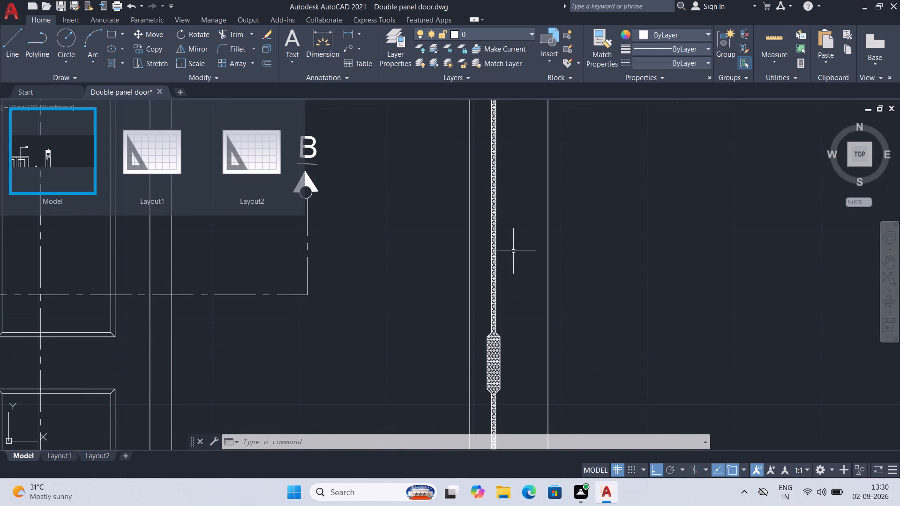
{"action": "scroll", "coordinate": [521, 270], "scroll_direction": "down", "scroll_amount": 2}
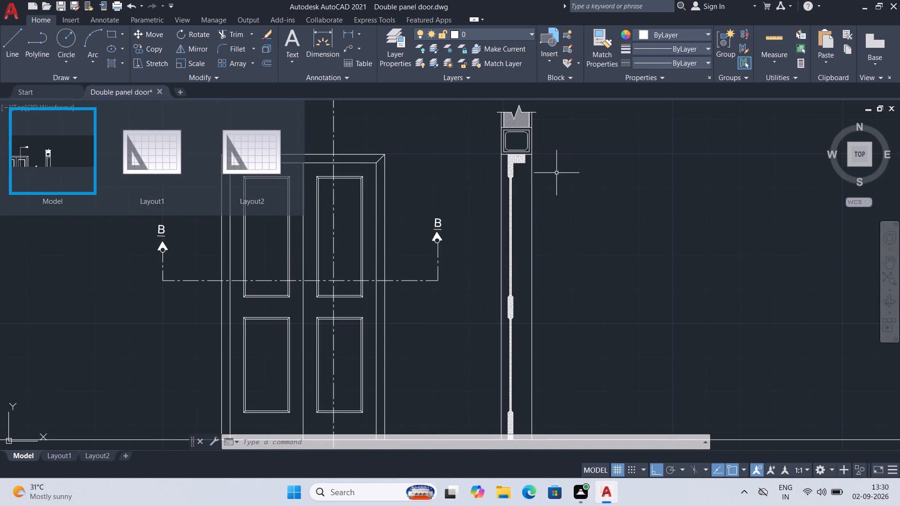
Hatch the inside of the rounded rectangle in the section's frame head with the AR-SAND pattern.
{"action": "middle_click_drag", "start_coordinate": [556, 172], "coordinate": [520, 352]}
{"action": "scroll", "coordinate": [495, 330], "scroll_direction": "up", "scroll_amount": 2}
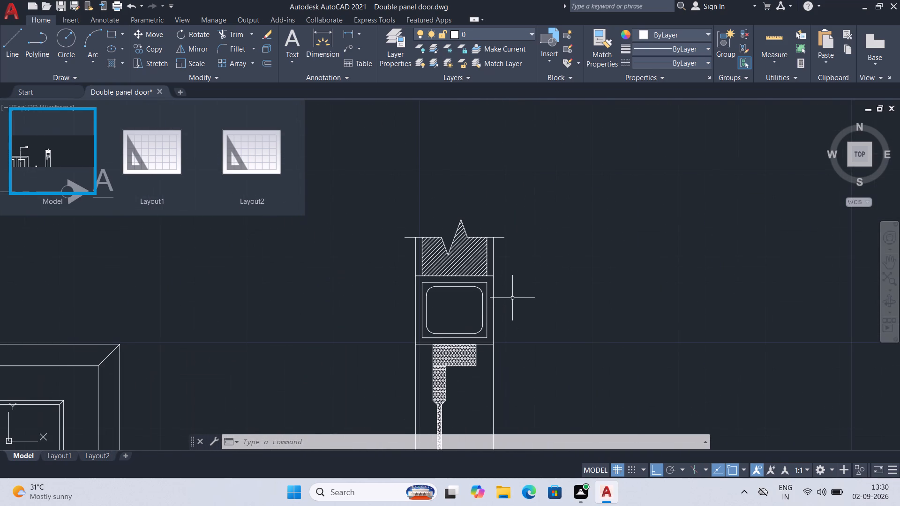
{"action": "scroll", "coordinate": [513, 298], "scroll_direction": "up", "scroll_amount": 1}
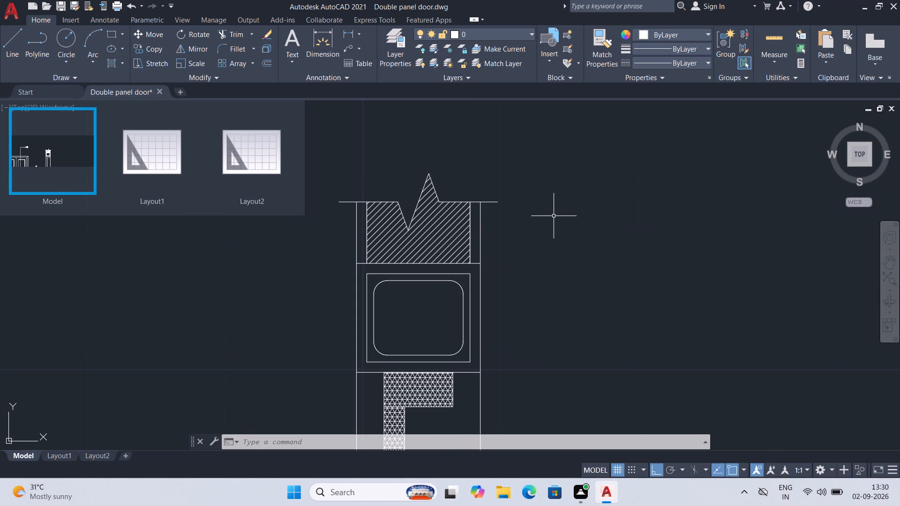
{"action": "key", "text": "h"}
{"action": "key", "text": "Return"}
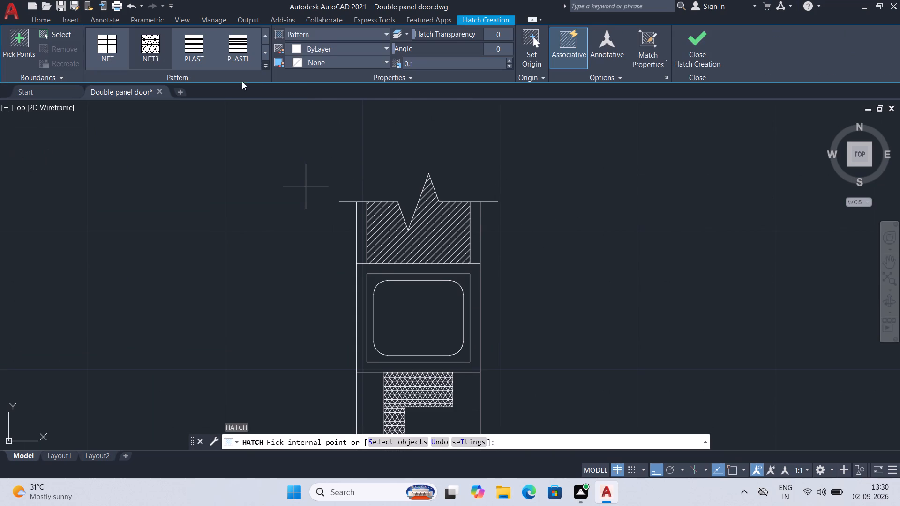
{"action": "scroll", "coordinate": [232, 47], "scroll_direction": "up", "scroll_amount": 8}
{"action": "scroll", "coordinate": [190, 59], "scroll_direction": "up", "scroll_amount": 1}
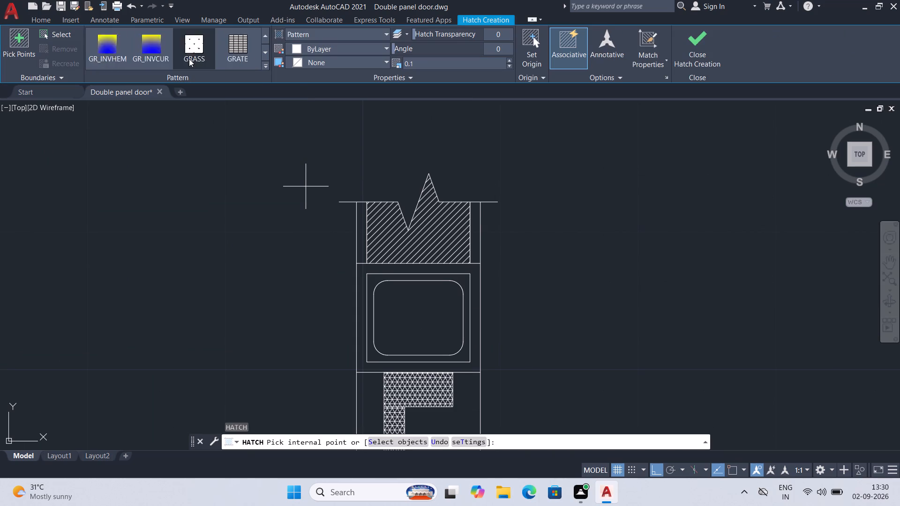
{"action": "scroll", "coordinate": [189, 59], "scroll_direction": "up", "scroll_amount": 6}
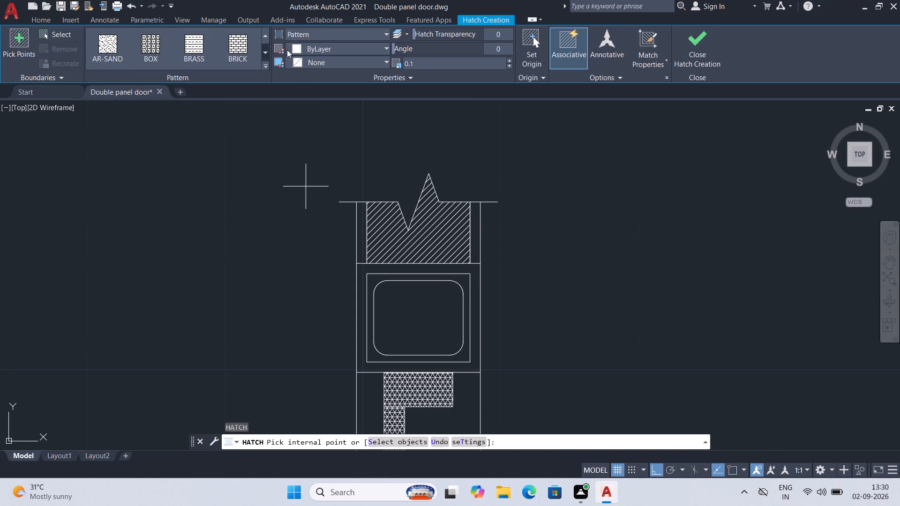
{"action": "left_click", "coordinate": [106, 42]}
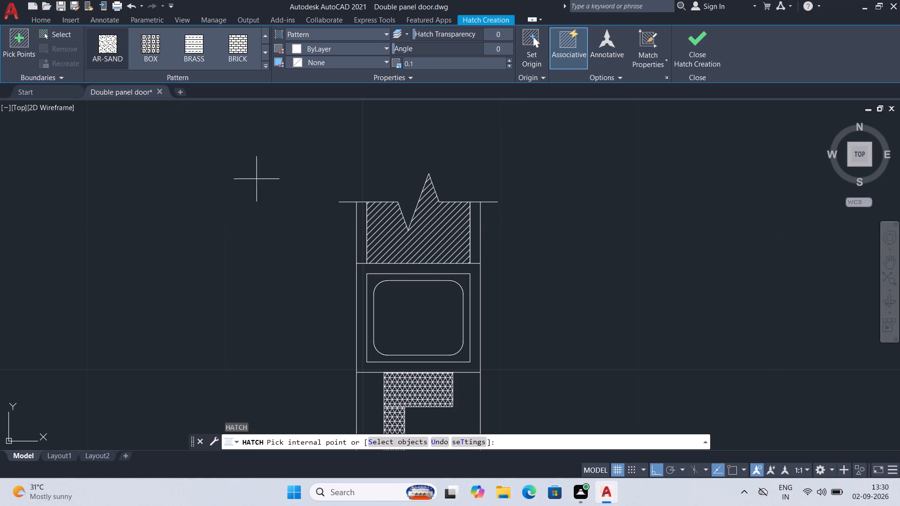
{"action": "left_click", "coordinate": [421, 308]}
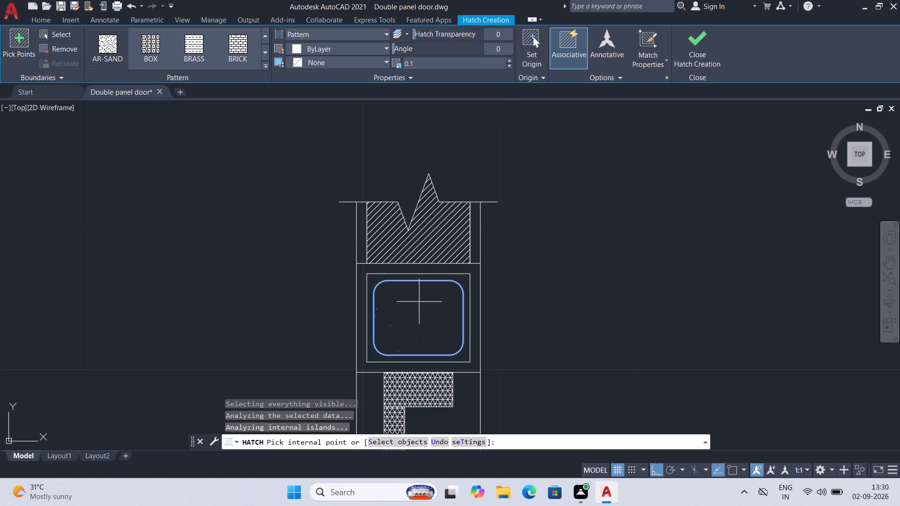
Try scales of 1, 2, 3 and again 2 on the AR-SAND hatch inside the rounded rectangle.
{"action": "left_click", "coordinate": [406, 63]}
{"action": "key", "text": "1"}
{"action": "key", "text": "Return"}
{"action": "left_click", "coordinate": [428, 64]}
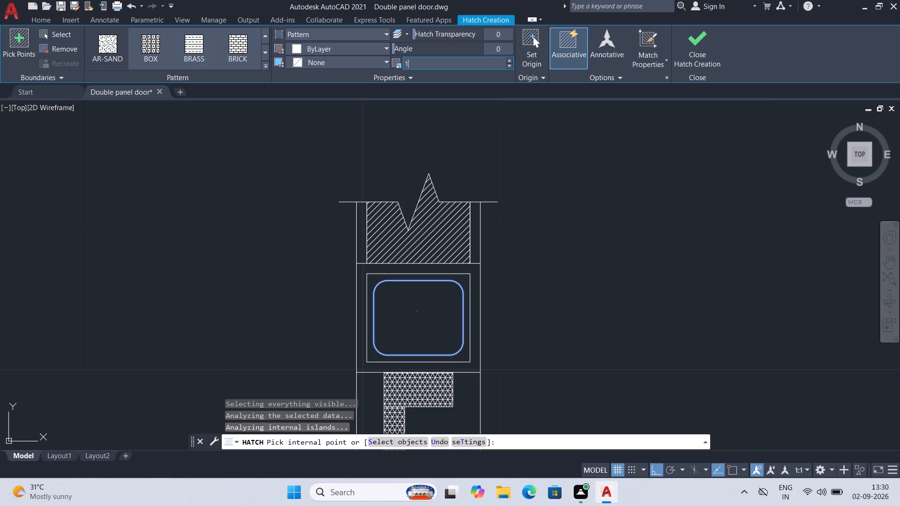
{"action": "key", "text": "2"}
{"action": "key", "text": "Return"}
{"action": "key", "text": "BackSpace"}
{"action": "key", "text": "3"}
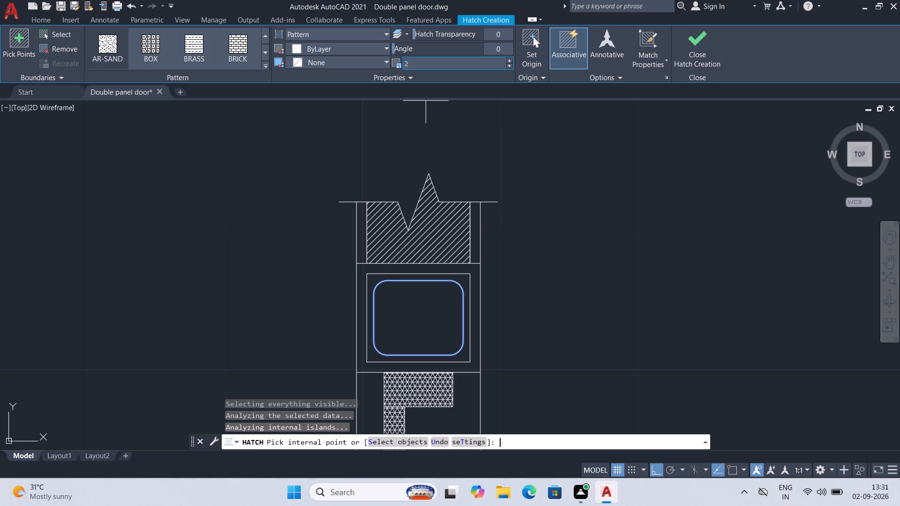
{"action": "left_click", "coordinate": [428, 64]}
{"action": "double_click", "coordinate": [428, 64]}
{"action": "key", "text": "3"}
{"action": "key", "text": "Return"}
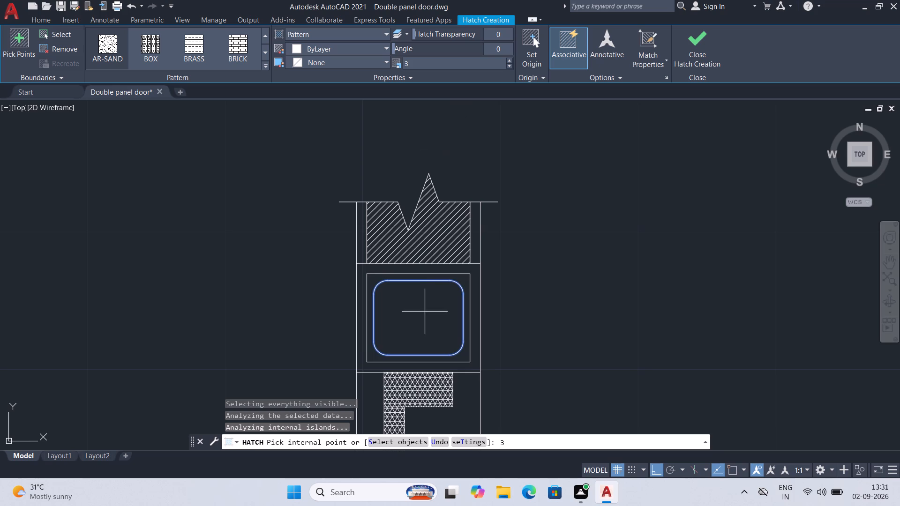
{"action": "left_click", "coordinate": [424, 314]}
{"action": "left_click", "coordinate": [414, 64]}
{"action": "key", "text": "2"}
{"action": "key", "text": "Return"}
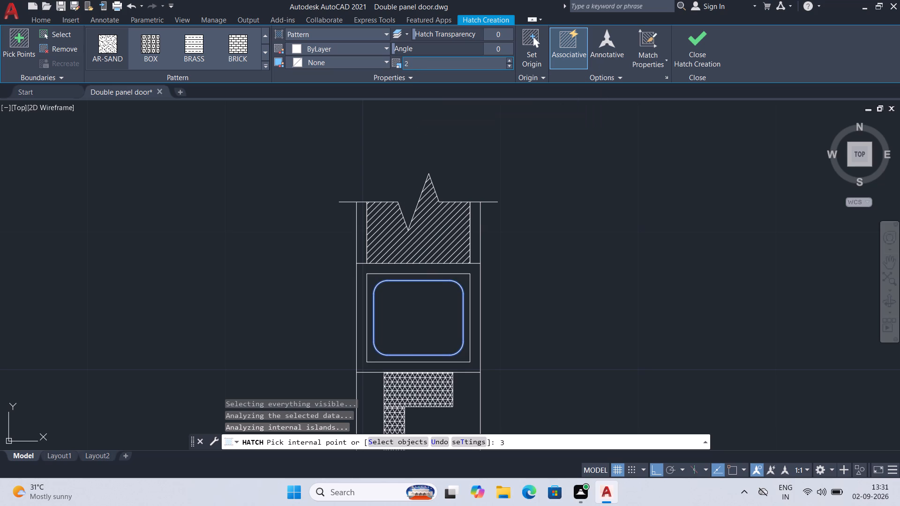
Set the scale of the AR-SAND hatch in the rounded rectangle to 1.
{"action": "left_click", "coordinate": [423, 64]}
{"action": "key", "text": "BackSpace"}
{"action": "key", "text": "1"}
{"action": "key", "text": "Return"}
{"action": "left_click", "coordinate": [401, 328]}
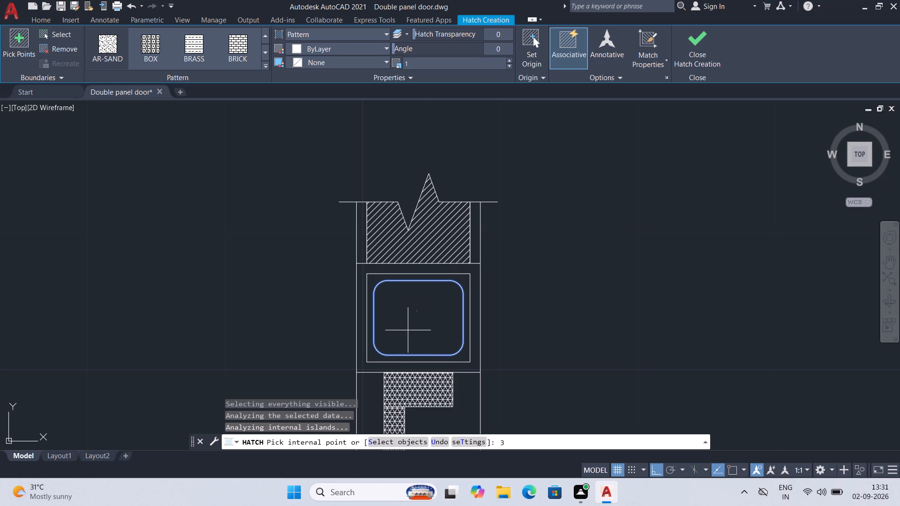
Save the drawing.
{"action": "key", "text": "ctrl+s"}
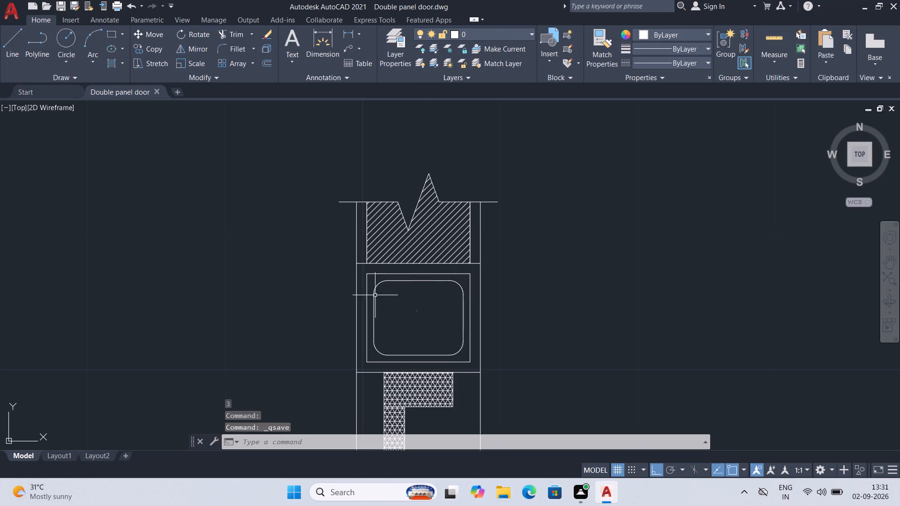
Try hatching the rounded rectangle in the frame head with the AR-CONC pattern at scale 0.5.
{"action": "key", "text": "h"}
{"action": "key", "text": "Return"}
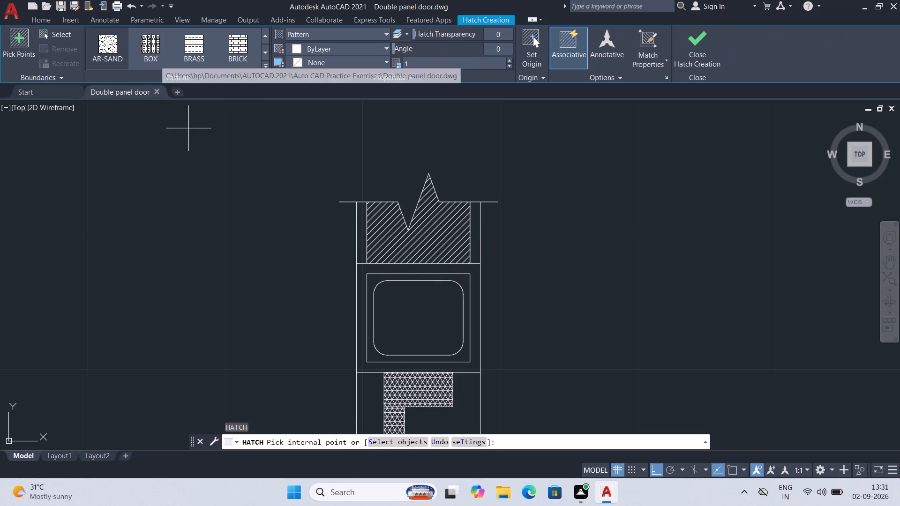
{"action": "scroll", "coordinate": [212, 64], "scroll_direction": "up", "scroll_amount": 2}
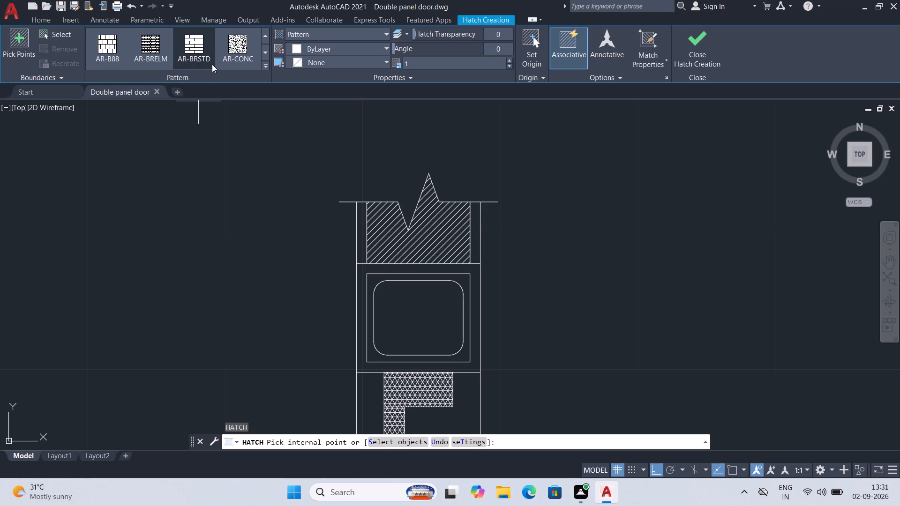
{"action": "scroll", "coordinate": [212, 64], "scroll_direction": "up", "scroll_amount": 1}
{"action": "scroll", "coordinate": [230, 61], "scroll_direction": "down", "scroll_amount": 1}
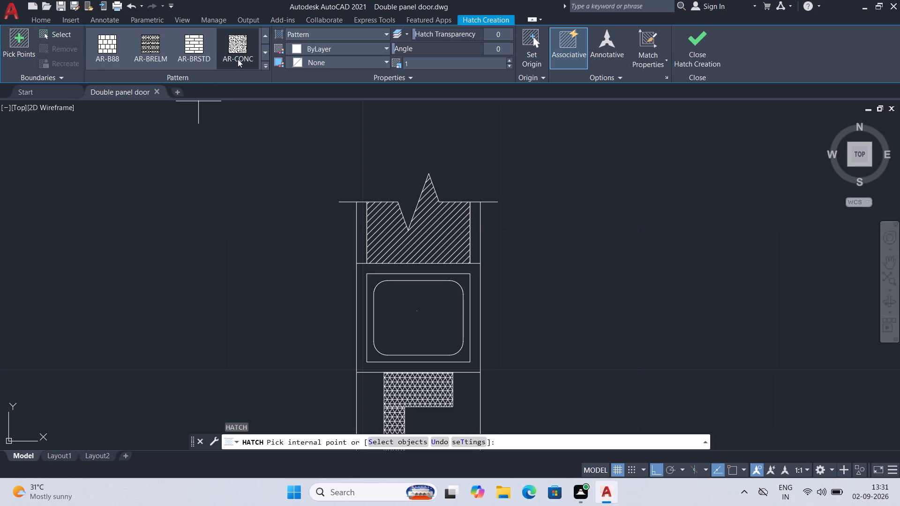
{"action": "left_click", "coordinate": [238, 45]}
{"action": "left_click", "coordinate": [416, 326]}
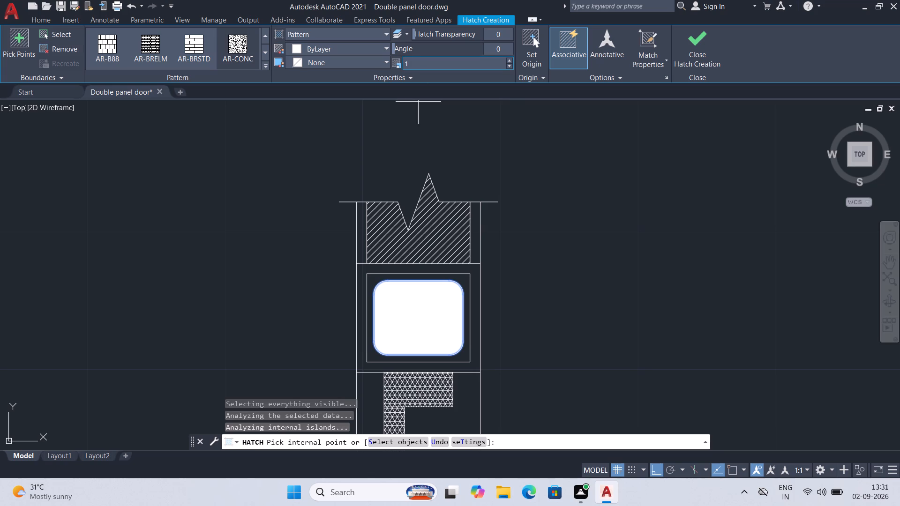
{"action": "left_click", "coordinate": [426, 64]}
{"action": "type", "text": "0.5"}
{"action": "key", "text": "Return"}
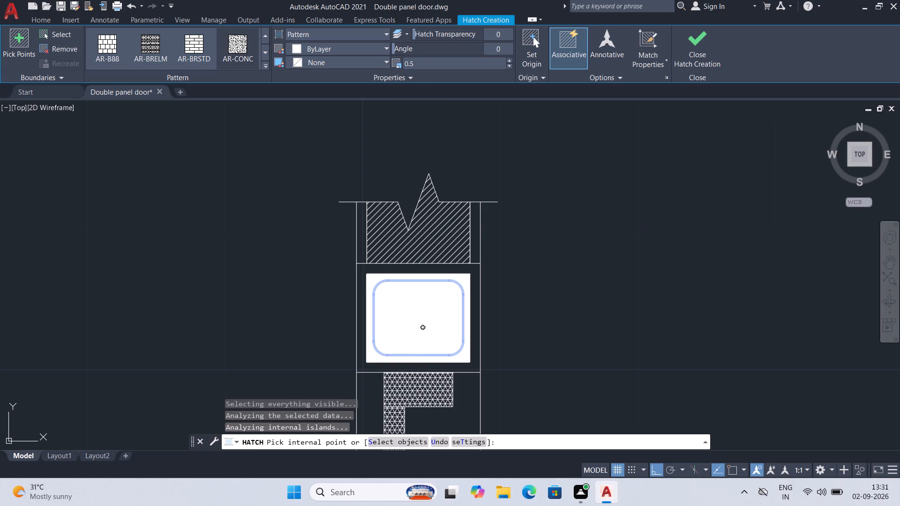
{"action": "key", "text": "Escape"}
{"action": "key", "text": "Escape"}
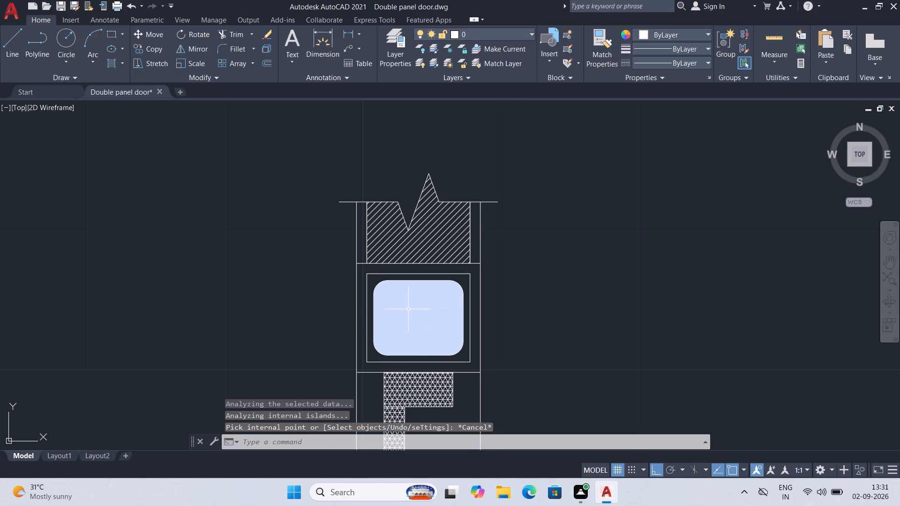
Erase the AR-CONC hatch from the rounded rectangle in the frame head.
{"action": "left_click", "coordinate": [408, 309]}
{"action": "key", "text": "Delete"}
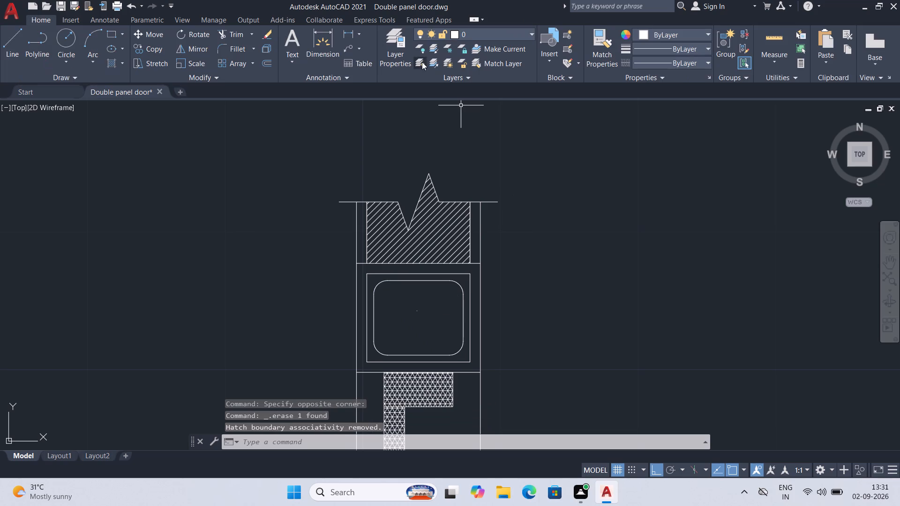
Hatch the rounded rectangle in the frame head with AR-CONC, trying scale 0.25 and settling on 0.05.
{"action": "key", "text": "h"}
{"action": "key", "text": "Return"}
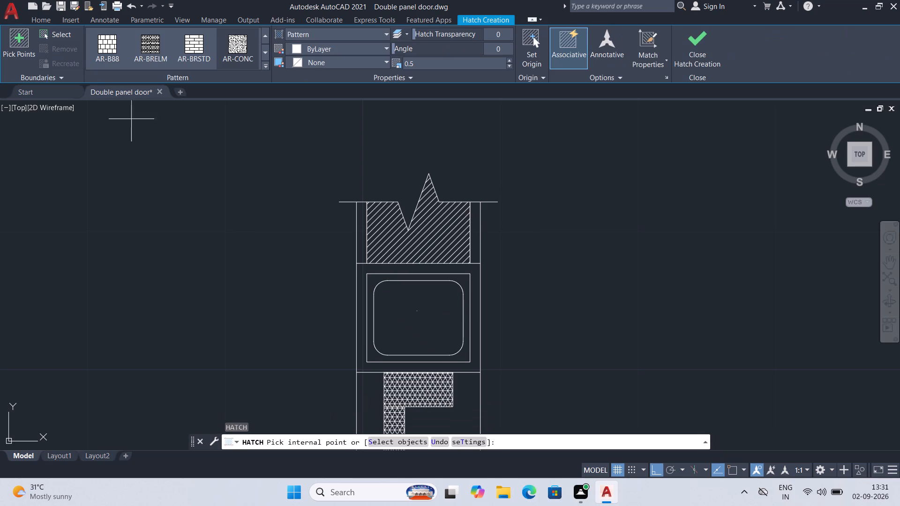
{"action": "left_click", "coordinate": [234, 46]}
{"action": "left_click", "coordinate": [424, 63]}
{"action": "type", "text": "0.25"}
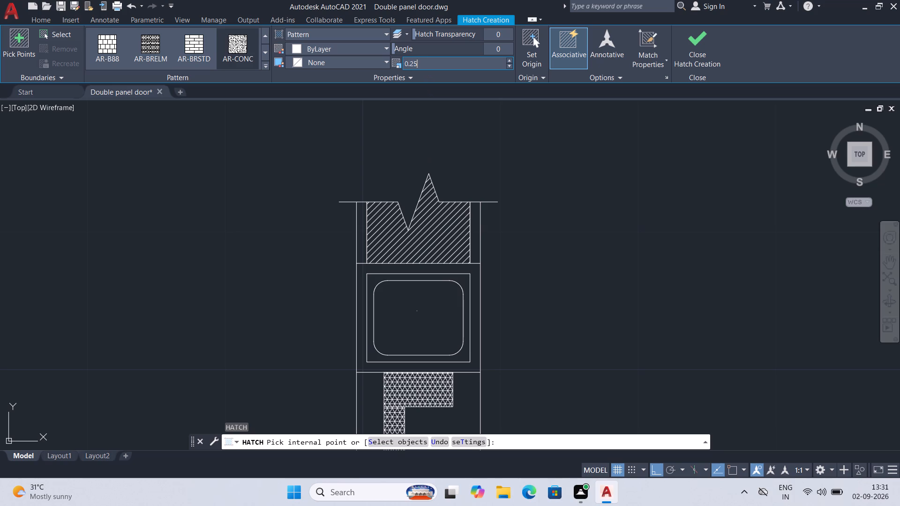
{"action": "key", "text": "Return"}
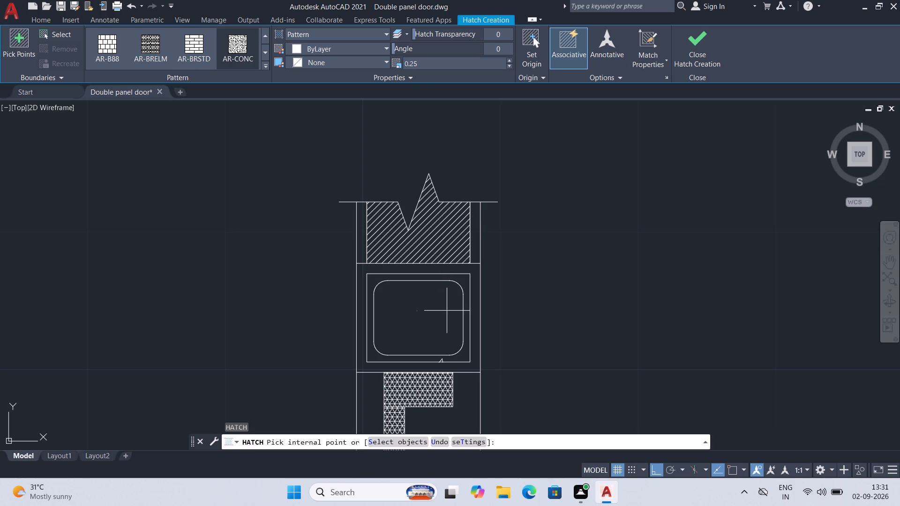
{"action": "left_click", "coordinate": [414, 300]}
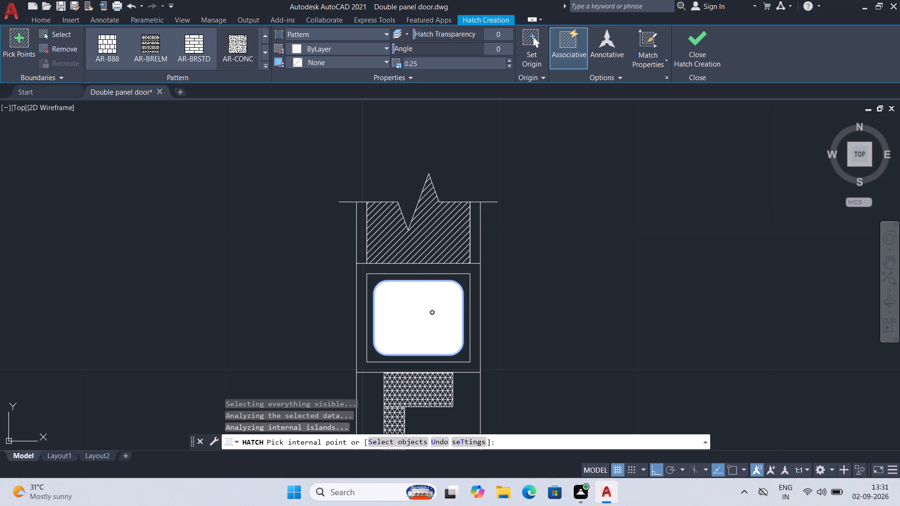
{"action": "scroll", "coordinate": [428, 327], "scroll_direction": "up", "scroll_amount": 9}
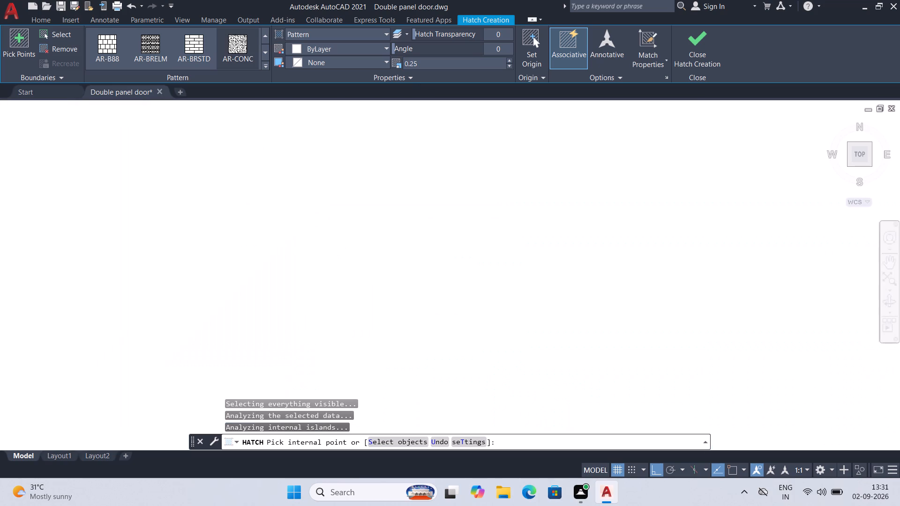
{"action": "scroll", "coordinate": [399, 323], "scroll_direction": "up", "scroll_amount": 4}
{"action": "scroll", "coordinate": [398, 321], "scroll_direction": "down", "scroll_amount": 10}
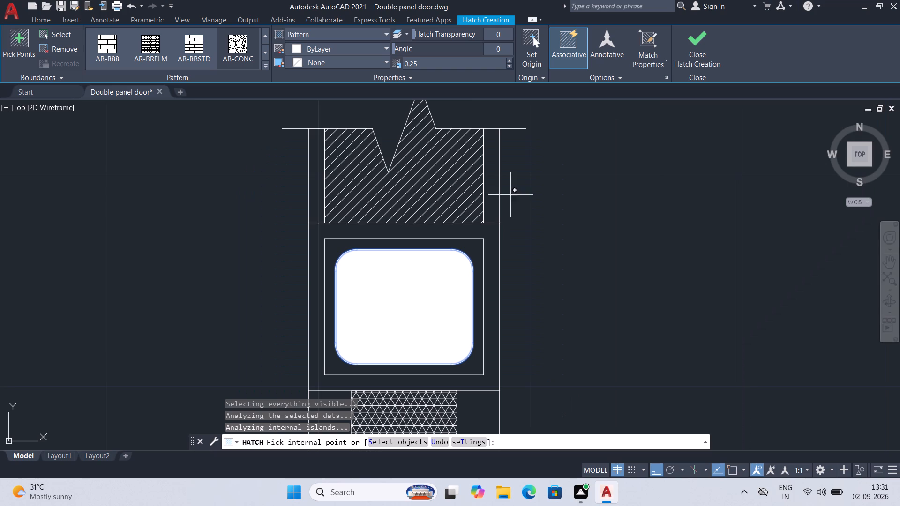
{"action": "left_click", "coordinate": [434, 67]}
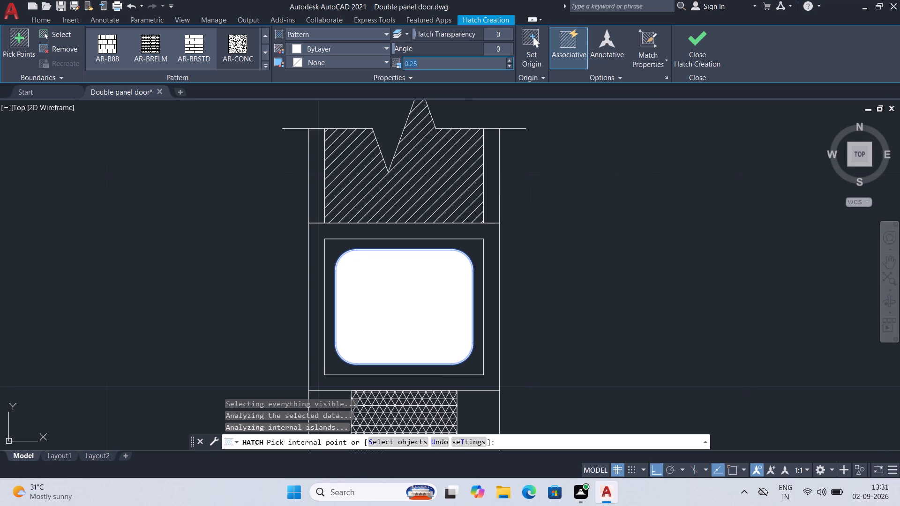
{"action": "type", "text": "0.05"}
{"action": "key", "text": "Return"}
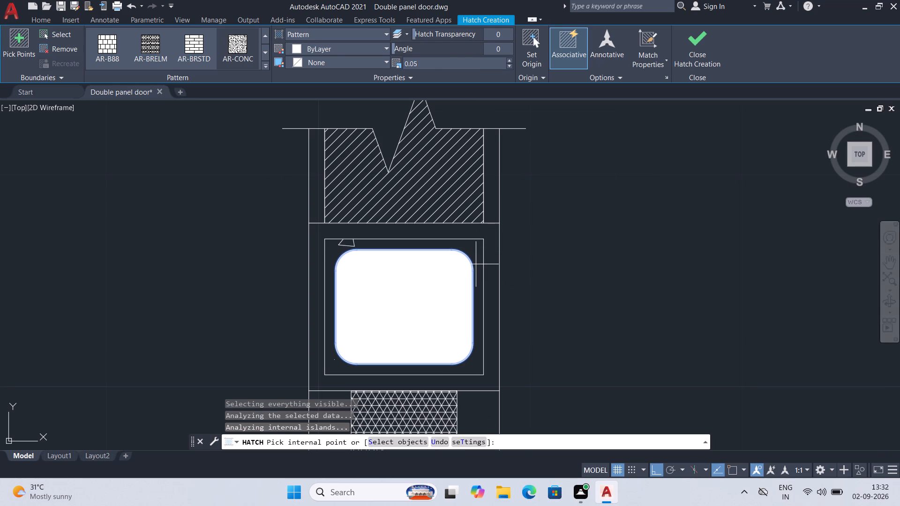
{"action": "key", "text": "Escape"}
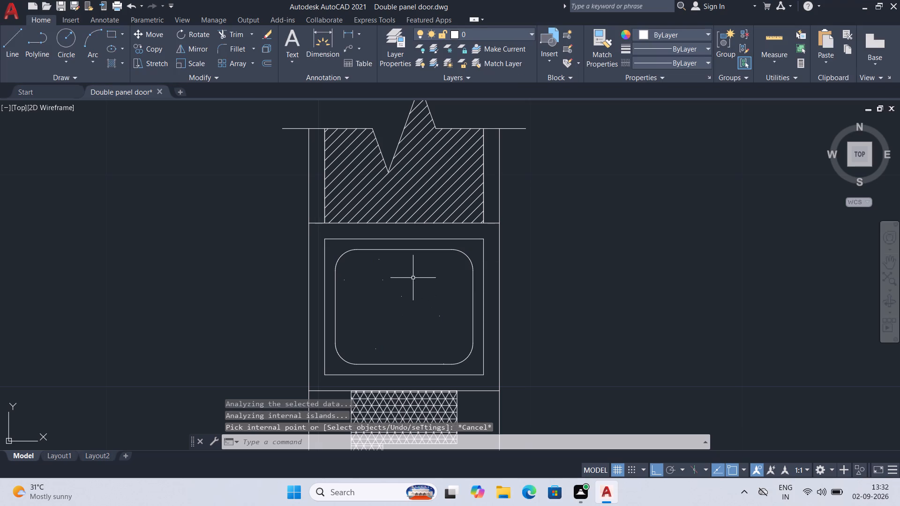
Hatch the rounded rectangle in the frame head again with the AR-CONC pattern at scale 0.01.
{"action": "key", "text": "h"}
{"action": "key", "text": "Return"}
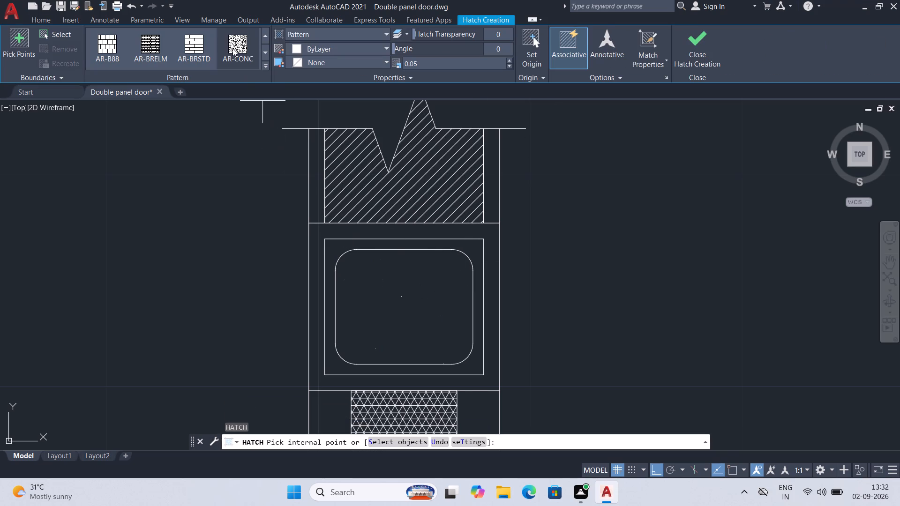
{"action": "left_click", "coordinate": [232, 48]}
{"action": "left_click", "coordinate": [245, 49]}
{"action": "left_click", "coordinate": [244, 50]}
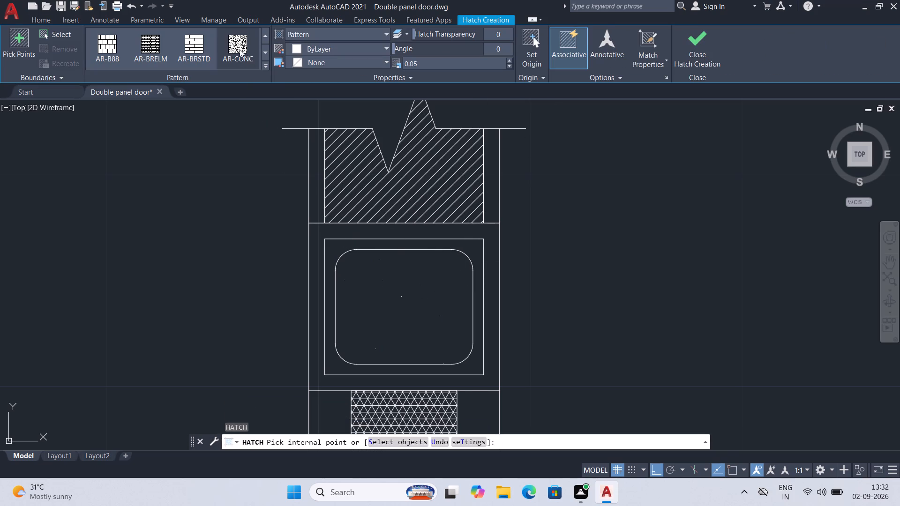
{"action": "double_click", "coordinate": [238, 49]}
{"action": "left_click", "coordinate": [406, 304]}
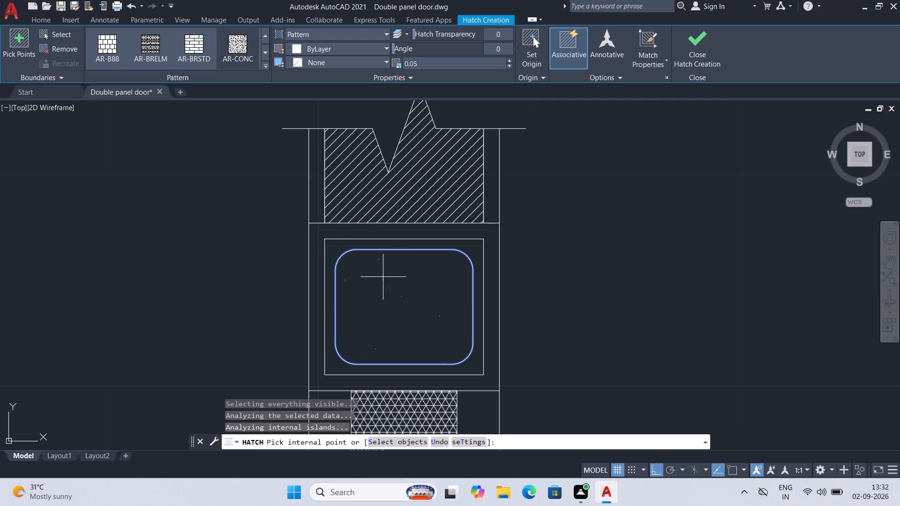
{"action": "left_click", "coordinate": [429, 61]}
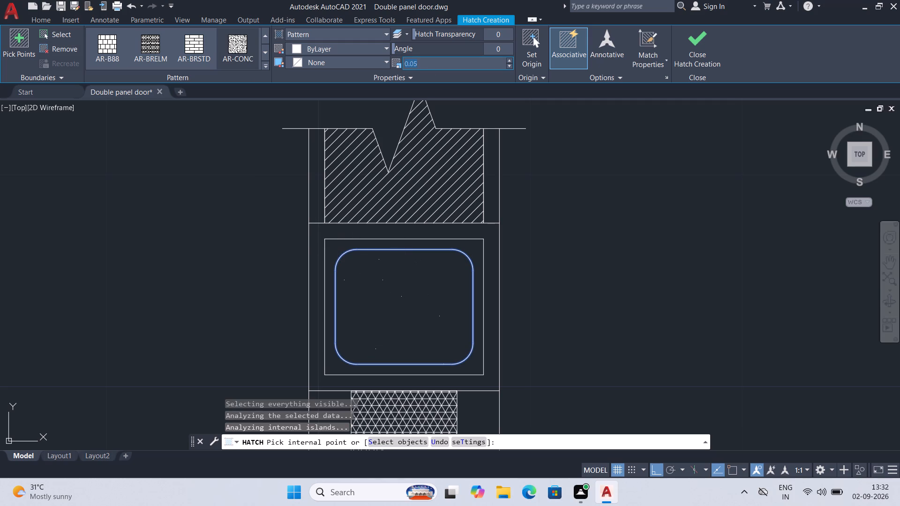
{"action": "type", "text": "0.01"}
{"action": "key", "text": "Return"}
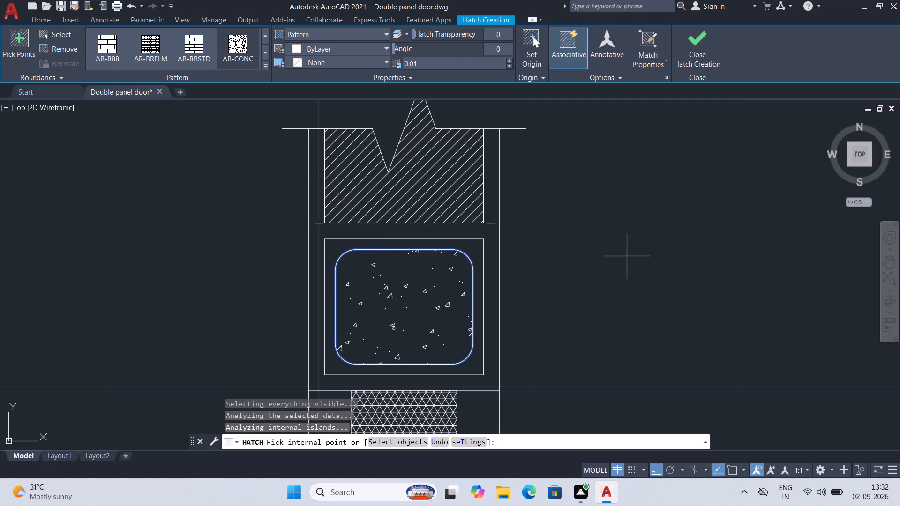
Save the drawing.
{"action": "key", "text": "ctrl+s"}
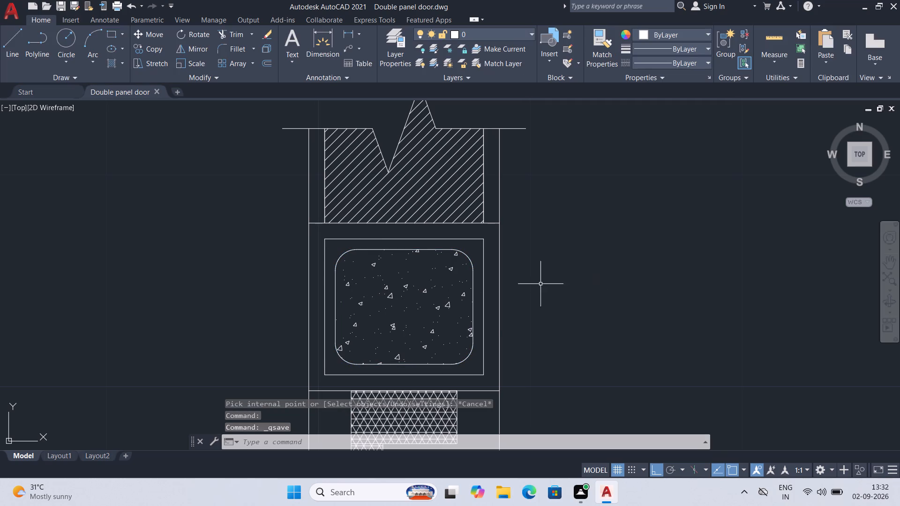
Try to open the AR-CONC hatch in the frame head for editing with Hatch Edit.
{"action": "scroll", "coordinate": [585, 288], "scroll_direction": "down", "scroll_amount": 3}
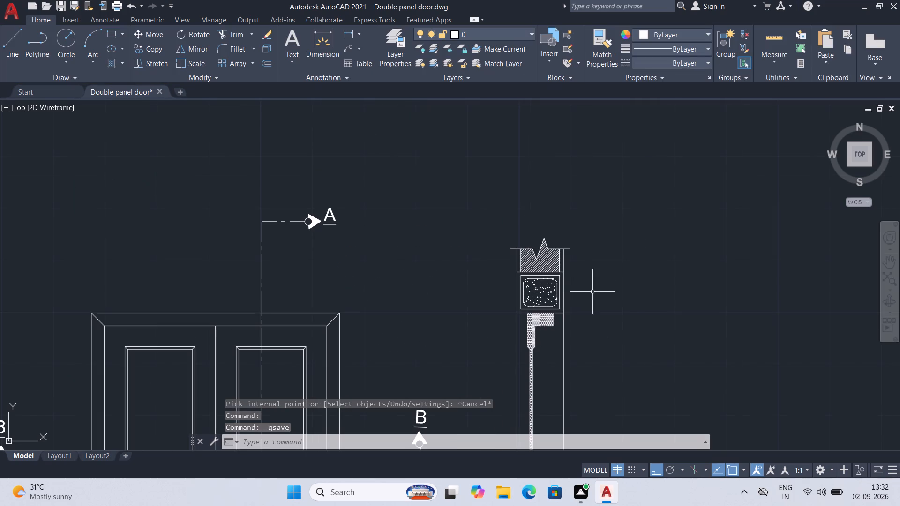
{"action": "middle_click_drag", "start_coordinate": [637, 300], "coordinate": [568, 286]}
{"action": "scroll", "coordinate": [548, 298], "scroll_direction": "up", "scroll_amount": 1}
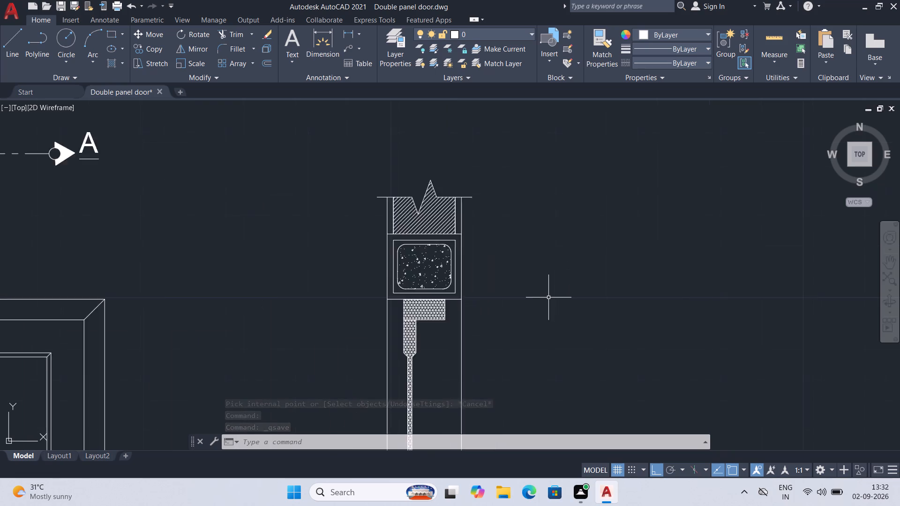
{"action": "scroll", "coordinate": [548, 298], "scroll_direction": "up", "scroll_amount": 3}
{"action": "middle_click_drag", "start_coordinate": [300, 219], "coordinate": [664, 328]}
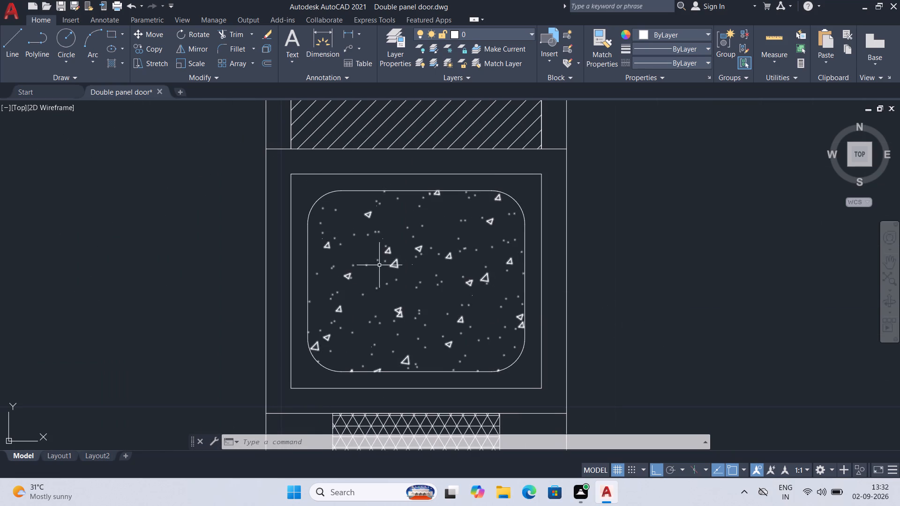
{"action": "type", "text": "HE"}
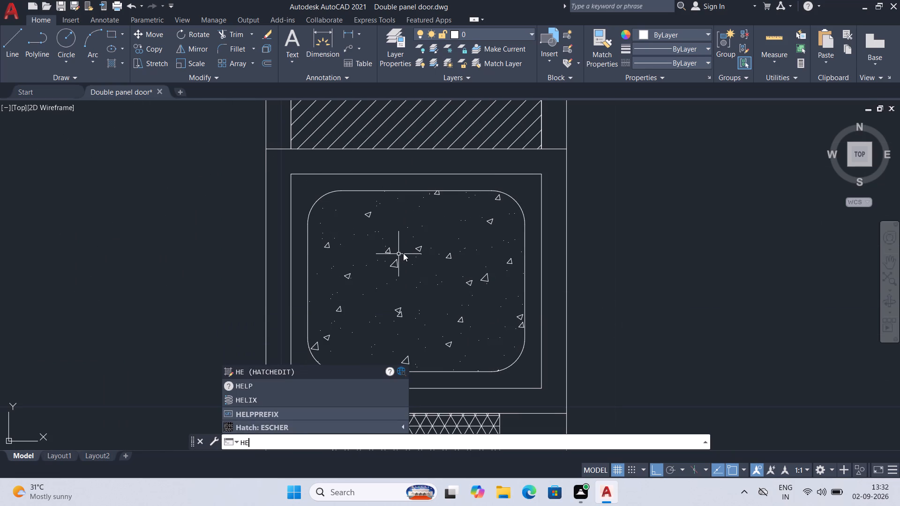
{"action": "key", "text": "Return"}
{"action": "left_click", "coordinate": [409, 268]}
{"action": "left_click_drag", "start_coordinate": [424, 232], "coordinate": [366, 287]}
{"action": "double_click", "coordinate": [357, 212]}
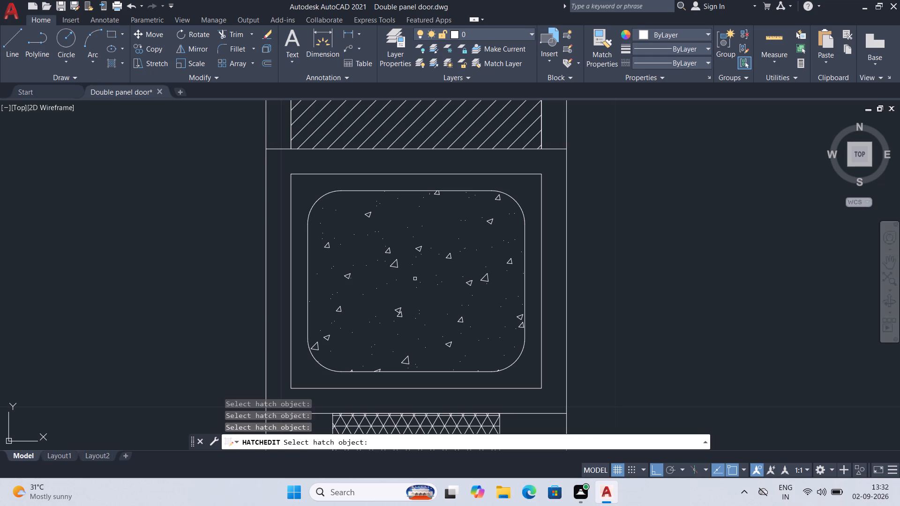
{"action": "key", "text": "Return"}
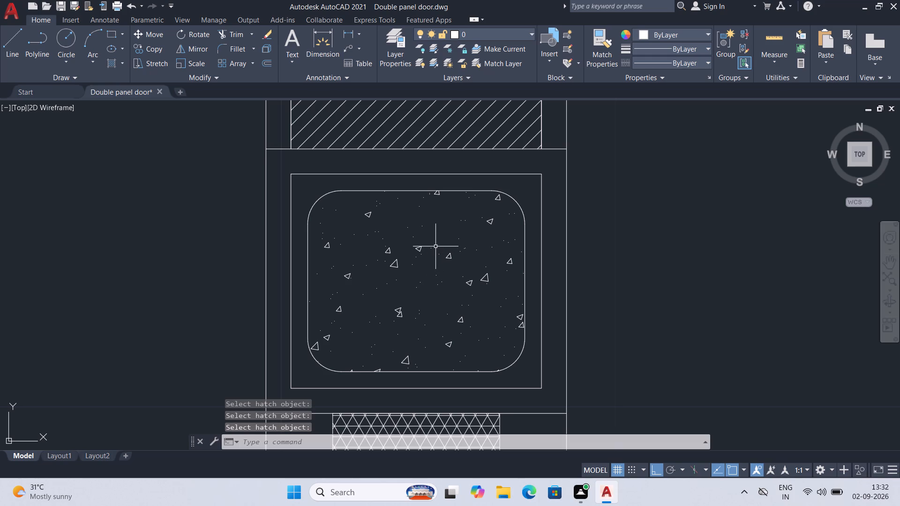
Save the drawing with the hatched frame head.
{"action": "scroll", "coordinate": [475, 273], "scroll_direction": "down", "scroll_amount": 2}
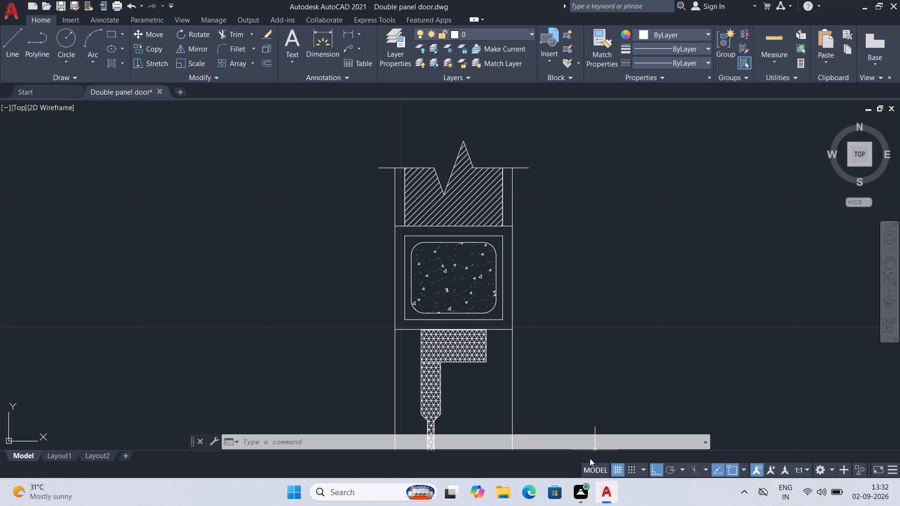
{"action": "key", "text": "ctrl+s"}
{"action": "key", "text": "ctrl+s"}
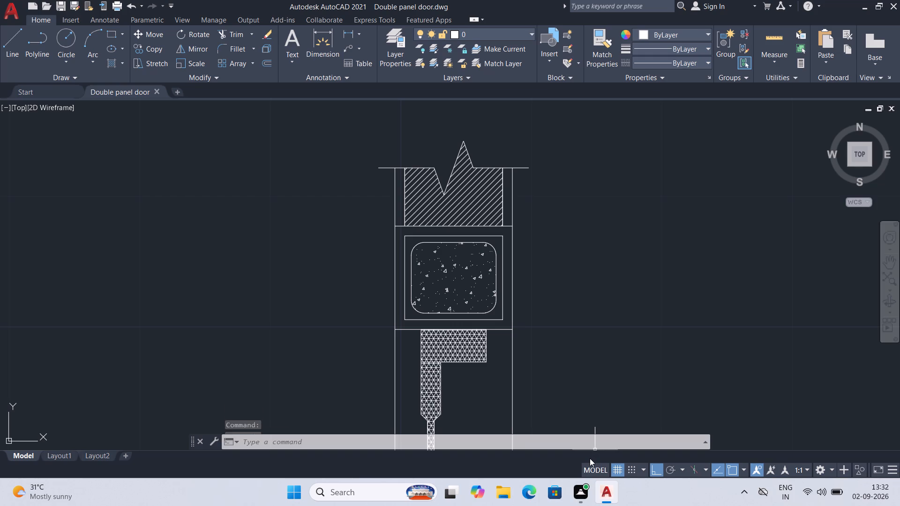
{"action": "key", "text": "ctrl+s"}
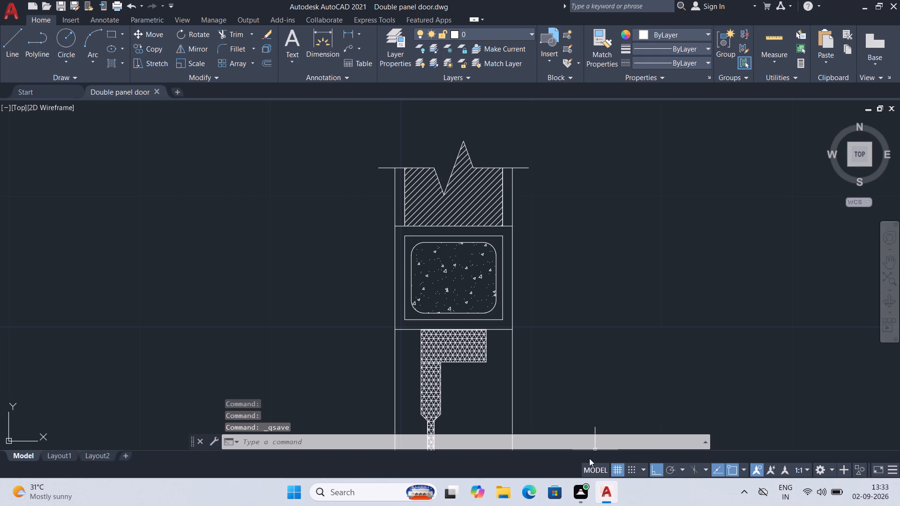
Modify the Standard multileader style so its maximum leader points is 4.
{"action": "type", "text": "ML"}
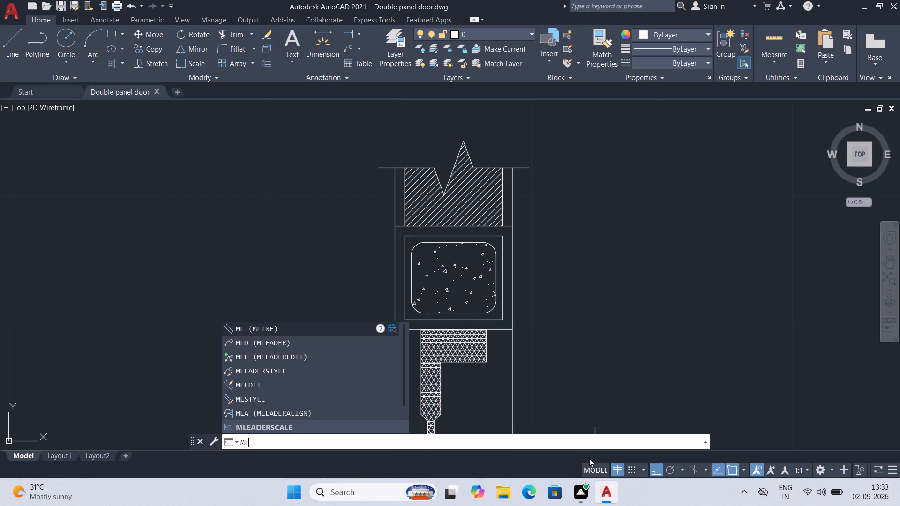
{"action": "key", "text": "t"}
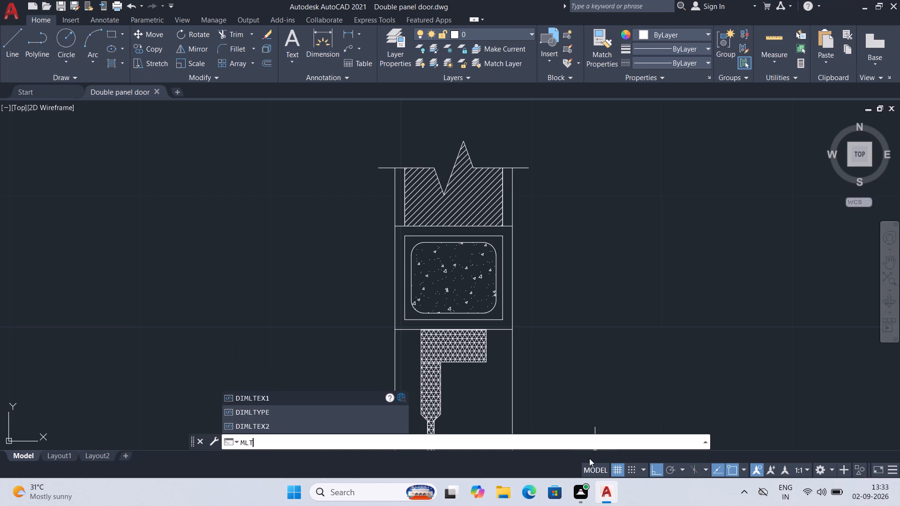
{"action": "key", "text": "BackSpace"}
{"action": "key", "text": "s"}
{"action": "key", "text": "Return"}
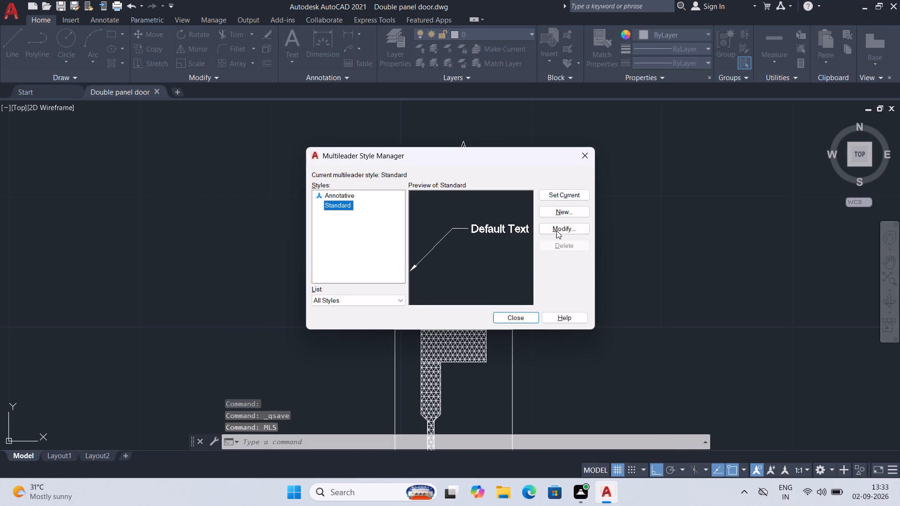
{"action": "left_click", "coordinate": [563, 229]}
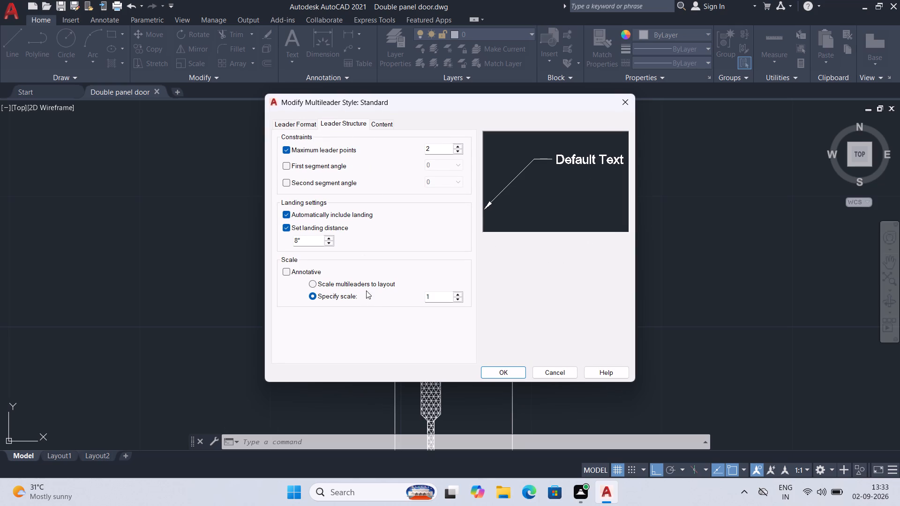
{"action": "left_click", "coordinate": [335, 122]}
{"action": "left_click", "coordinate": [310, 126]}
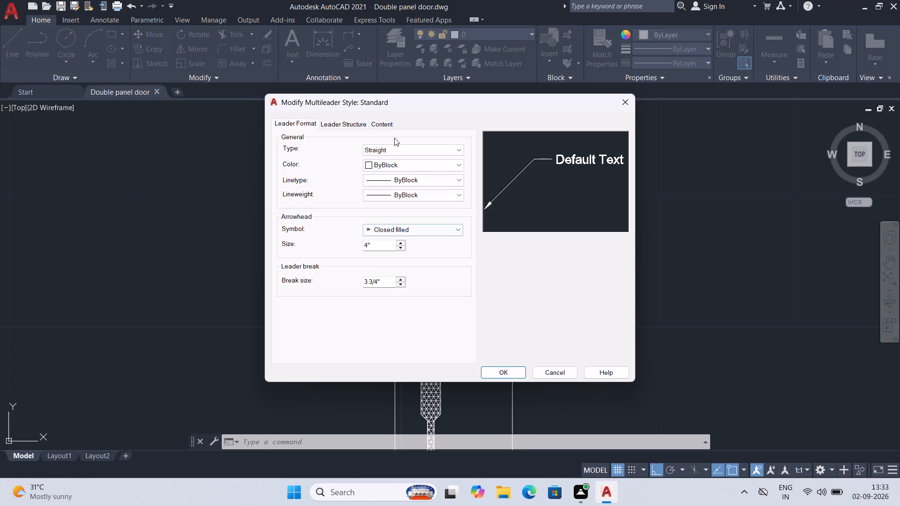
{"action": "left_click", "coordinate": [381, 122]}
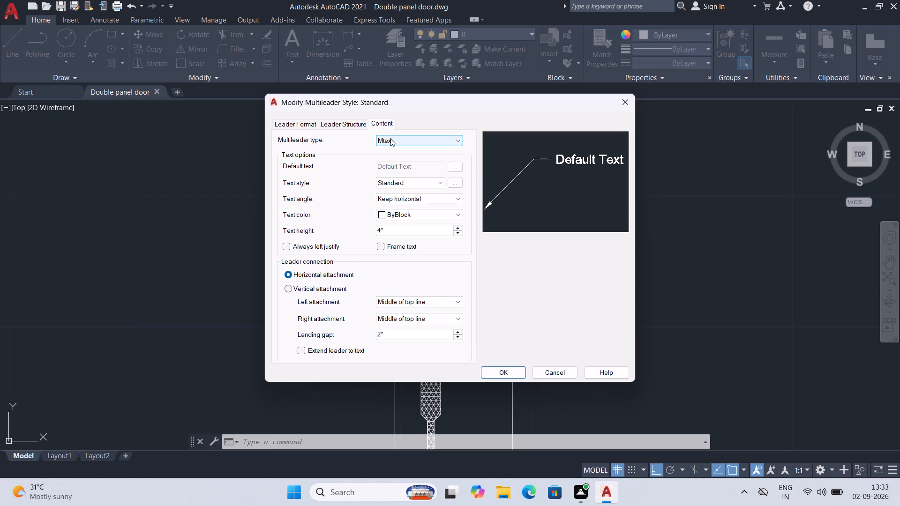
{"action": "left_click", "coordinate": [353, 125]}
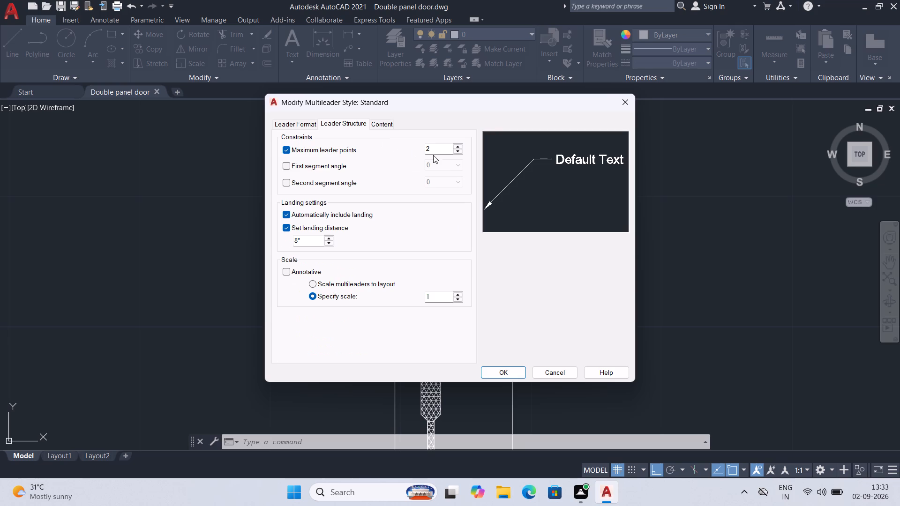
{"action": "double_click", "coordinate": [440, 152]}
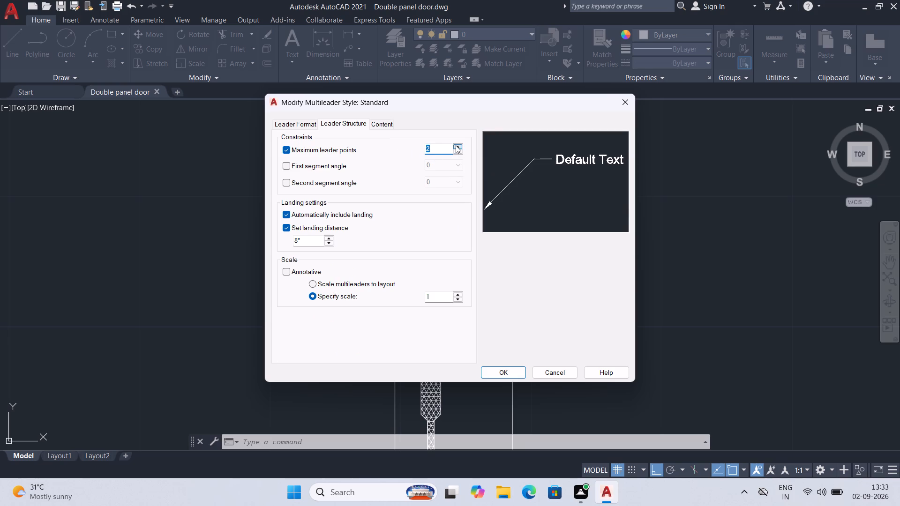
{"action": "double_click", "coordinate": [456, 145]}
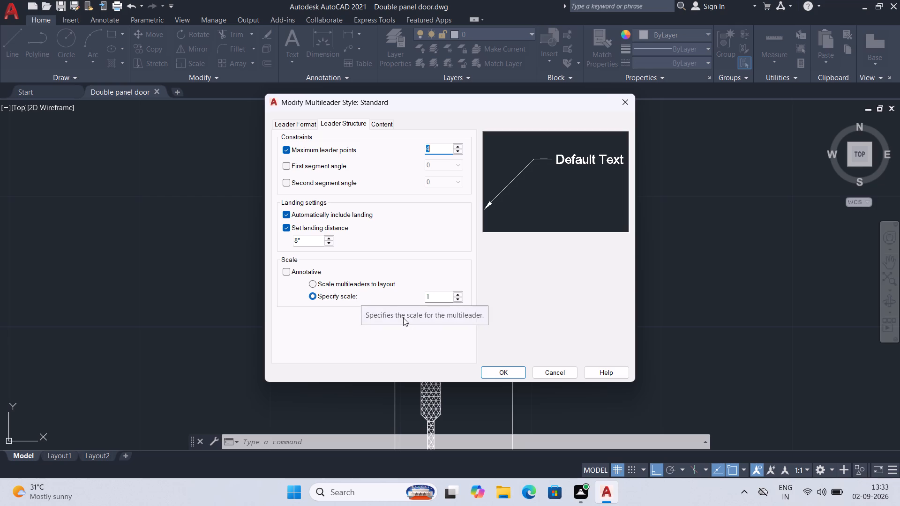
{"action": "left_click", "coordinate": [496, 369]}
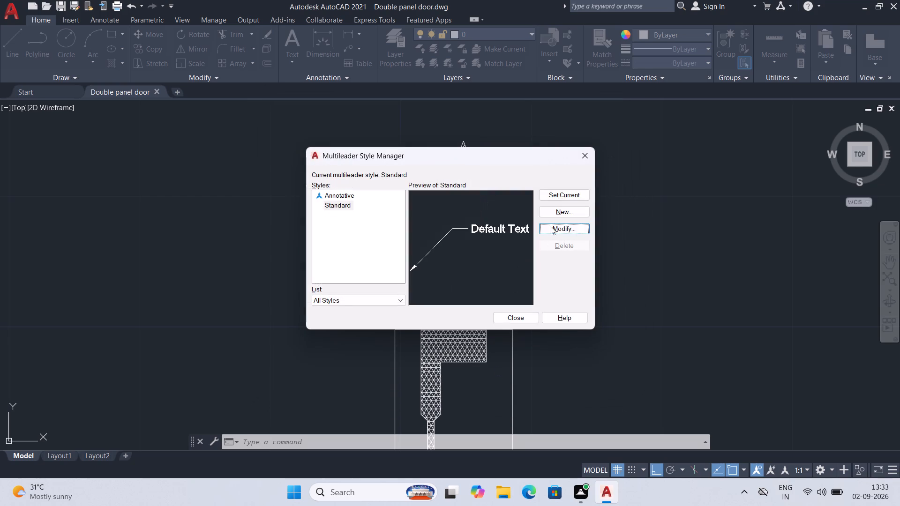
Set the Standard multileader style as current and close the style manager.
{"action": "left_click", "coordinate": [559, 195]}
{"action": "left_click", "coordinate": [525, 317]}
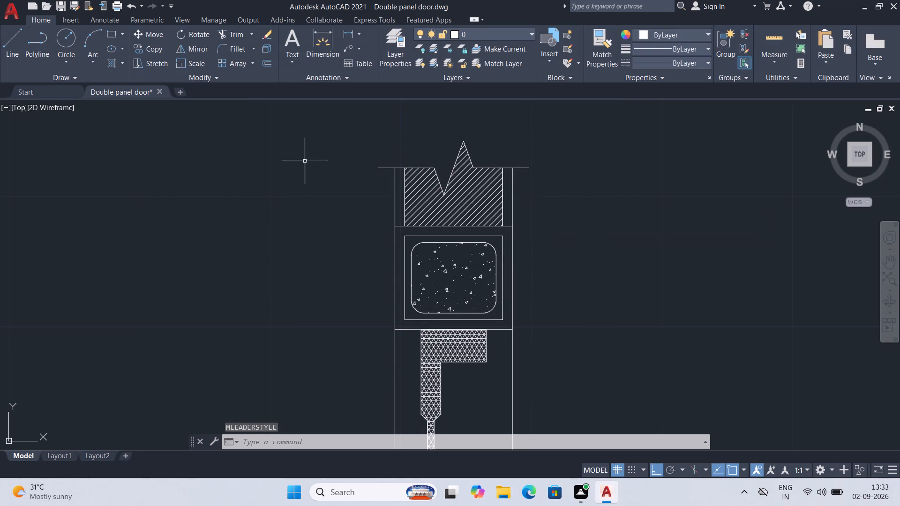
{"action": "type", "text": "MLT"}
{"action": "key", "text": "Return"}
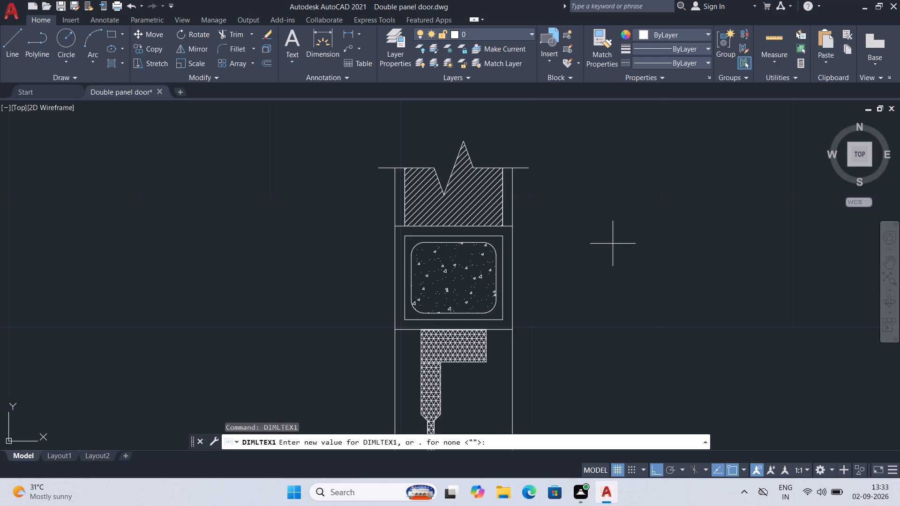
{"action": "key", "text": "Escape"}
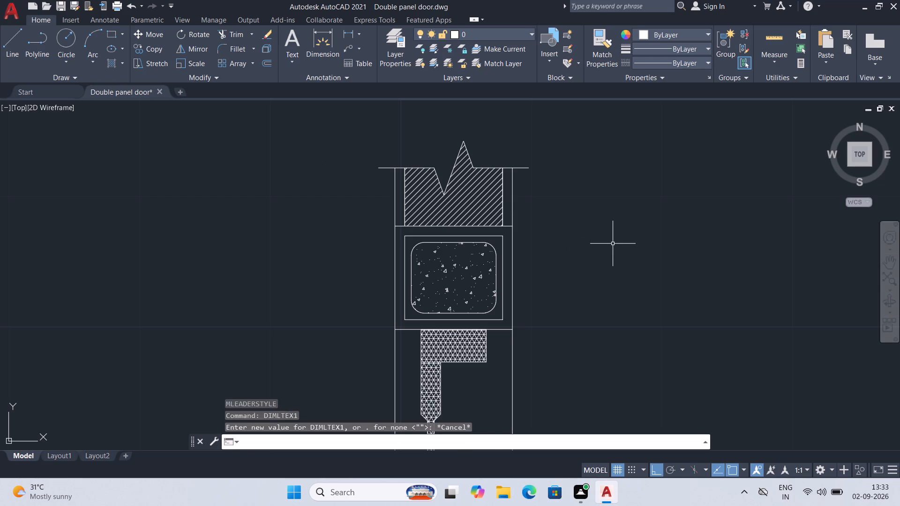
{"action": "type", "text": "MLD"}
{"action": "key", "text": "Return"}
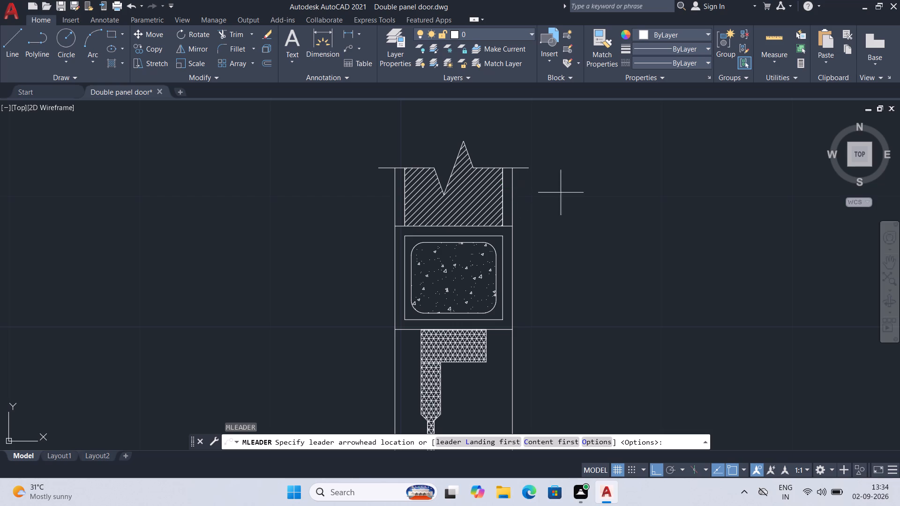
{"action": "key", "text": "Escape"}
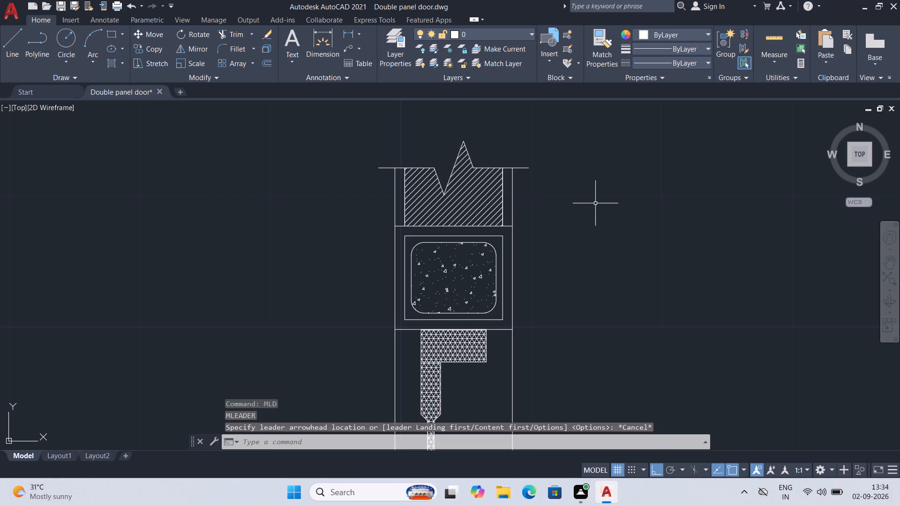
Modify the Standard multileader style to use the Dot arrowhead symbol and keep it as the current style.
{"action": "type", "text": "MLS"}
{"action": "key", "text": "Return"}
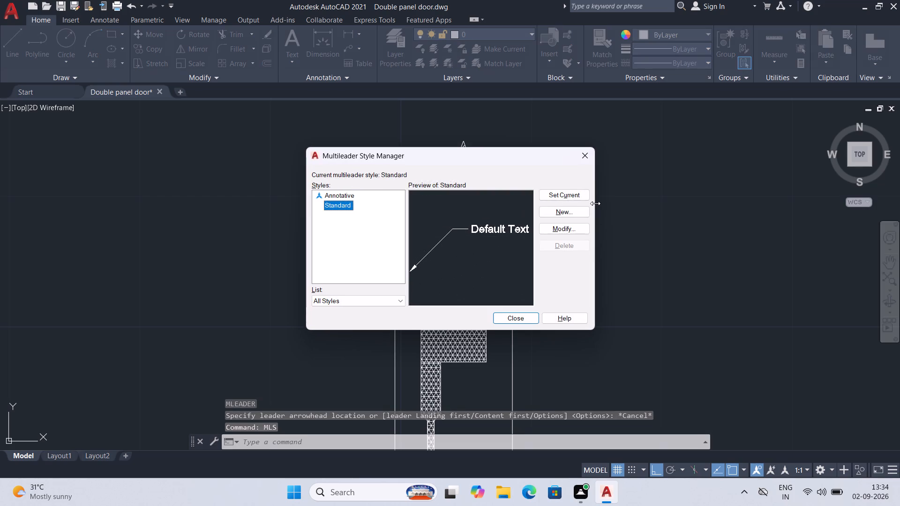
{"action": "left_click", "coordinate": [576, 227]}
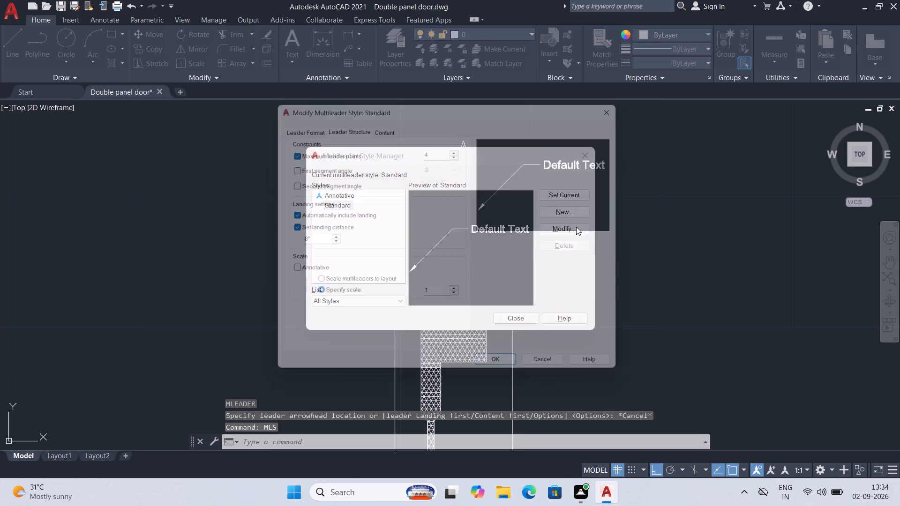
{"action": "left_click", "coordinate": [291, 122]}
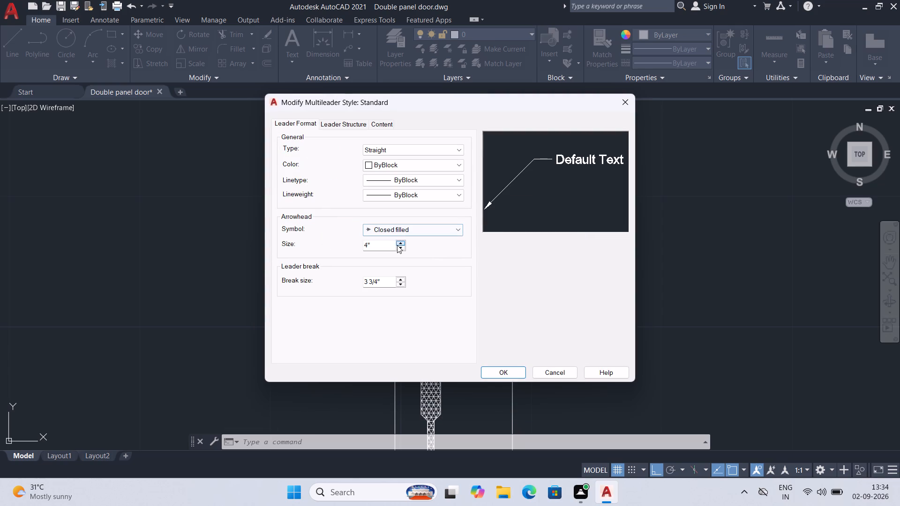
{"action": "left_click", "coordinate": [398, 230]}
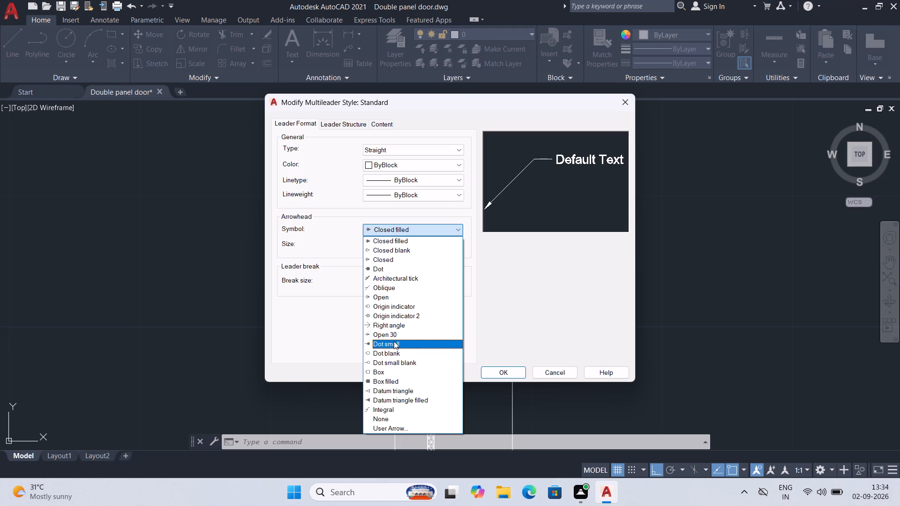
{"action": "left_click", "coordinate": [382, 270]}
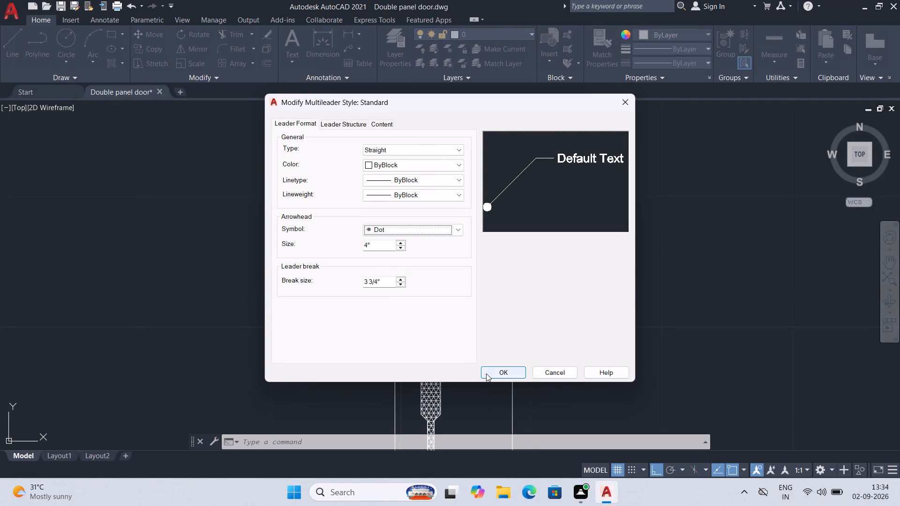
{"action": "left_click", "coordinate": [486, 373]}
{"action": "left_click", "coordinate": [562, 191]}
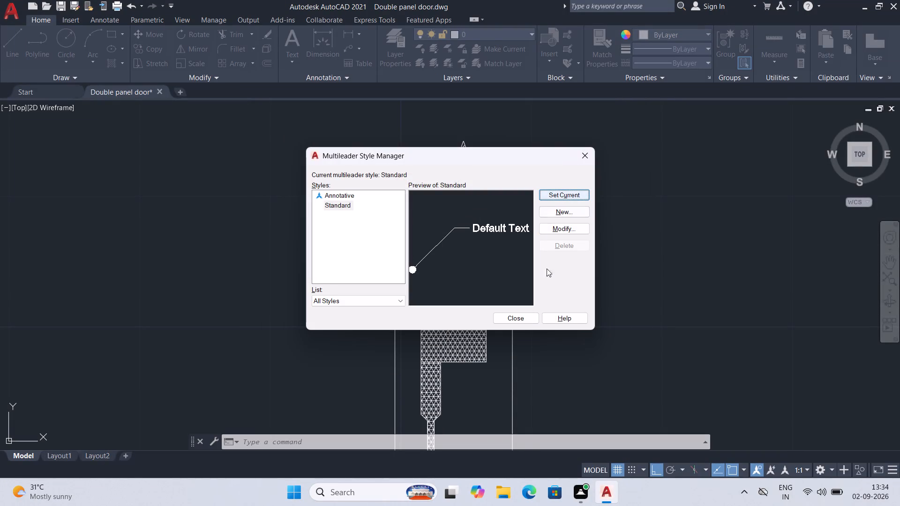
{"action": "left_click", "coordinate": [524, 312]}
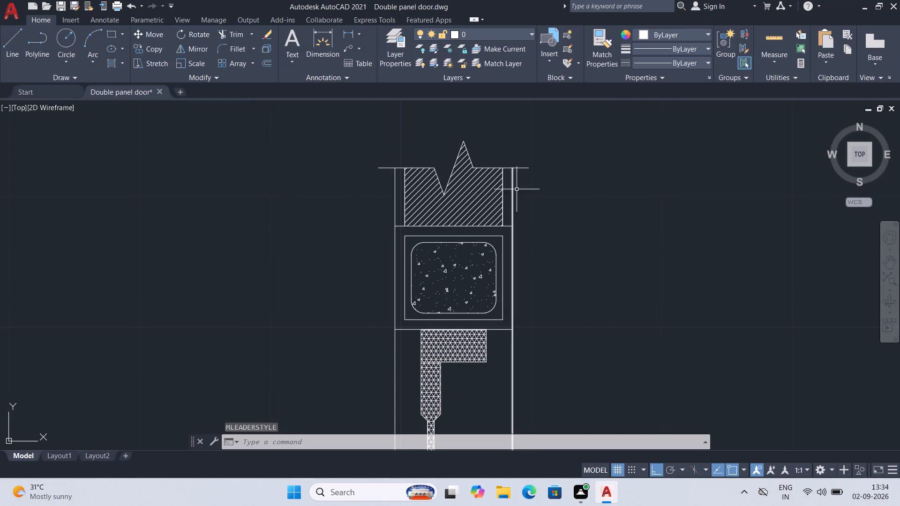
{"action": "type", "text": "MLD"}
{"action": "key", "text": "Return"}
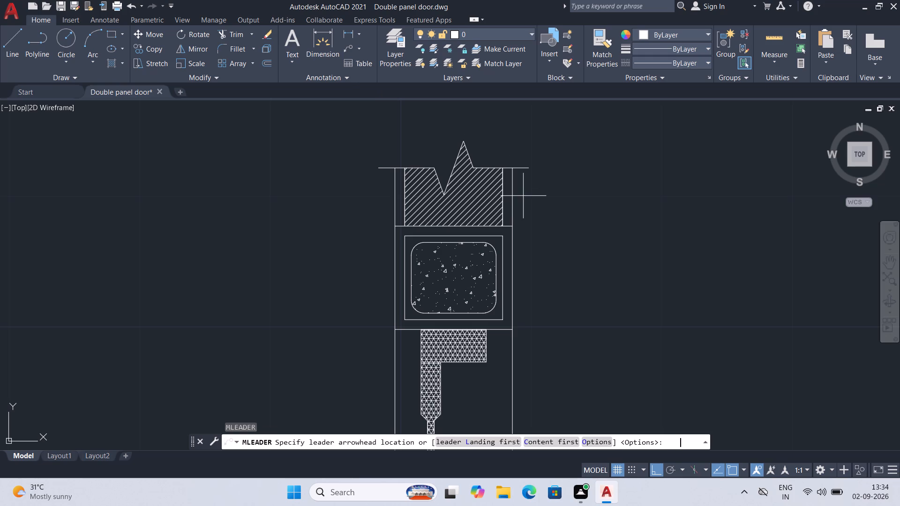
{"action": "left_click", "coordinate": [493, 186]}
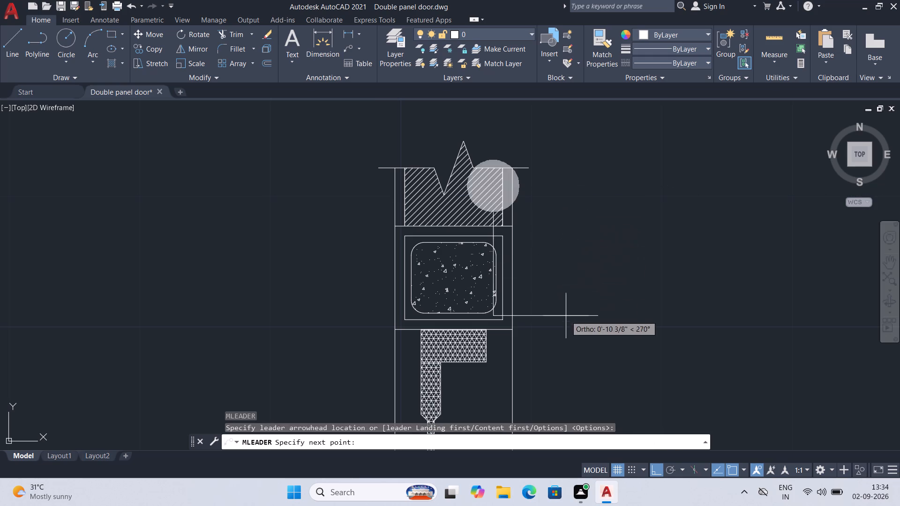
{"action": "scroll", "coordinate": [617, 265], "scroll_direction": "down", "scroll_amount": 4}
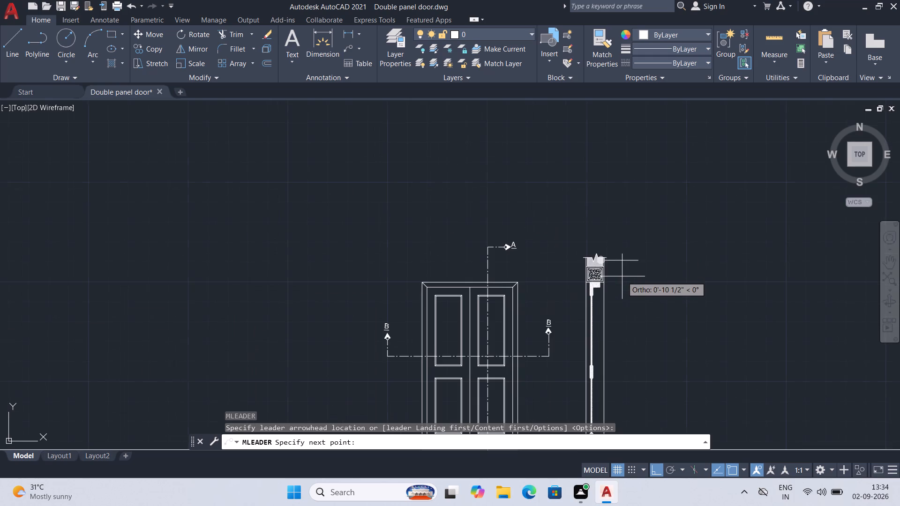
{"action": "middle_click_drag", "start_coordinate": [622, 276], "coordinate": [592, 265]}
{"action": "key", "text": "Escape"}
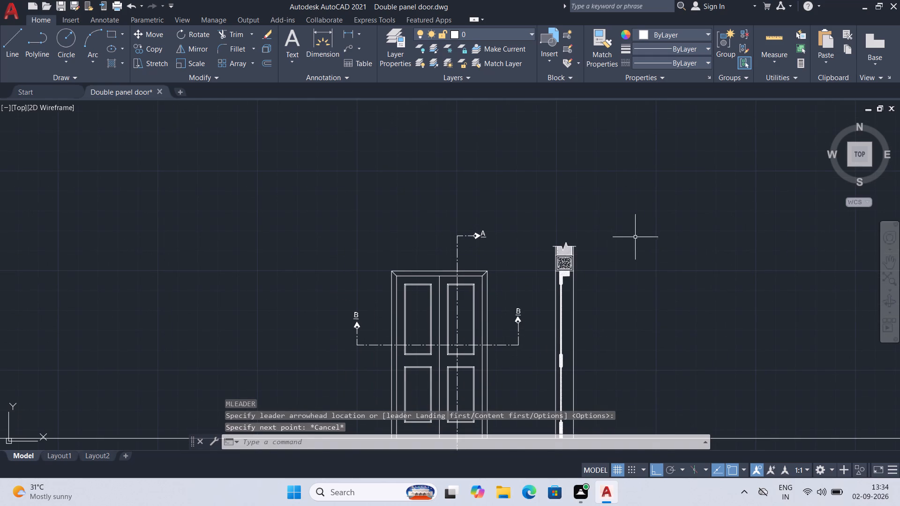
Modify the Standard multileader style to use the Dot small arrowhead symbol and keep it as the current style.
{"action": "scroll", "coordinate": [634, 242], "scroll_direction": "up", "scroll_amount": 2}
{"action": "key", "text": "m"}
{"action": "type", "text": "LS"}
{"action": "key", "text": "Return"}
{"action": "left_click", "coordinate": [562, 229]}
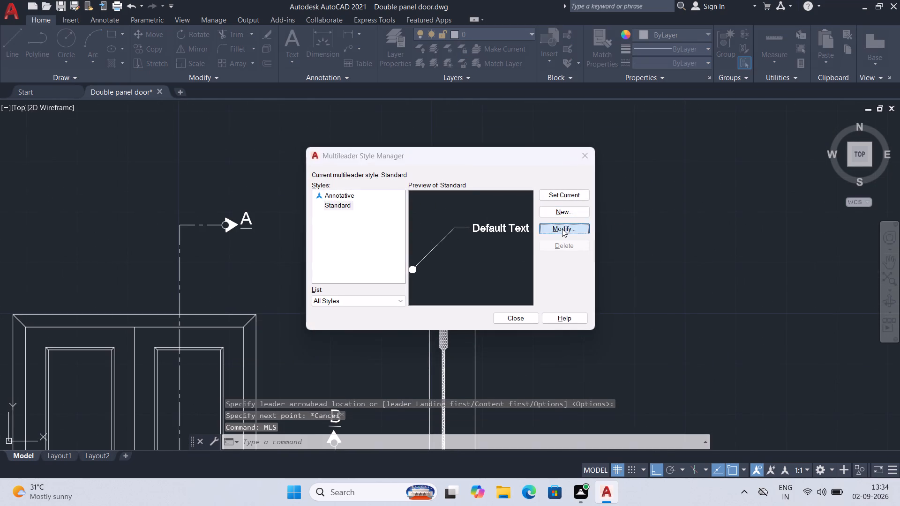
{"action": "left_click", "coordinate": [377, 231]}
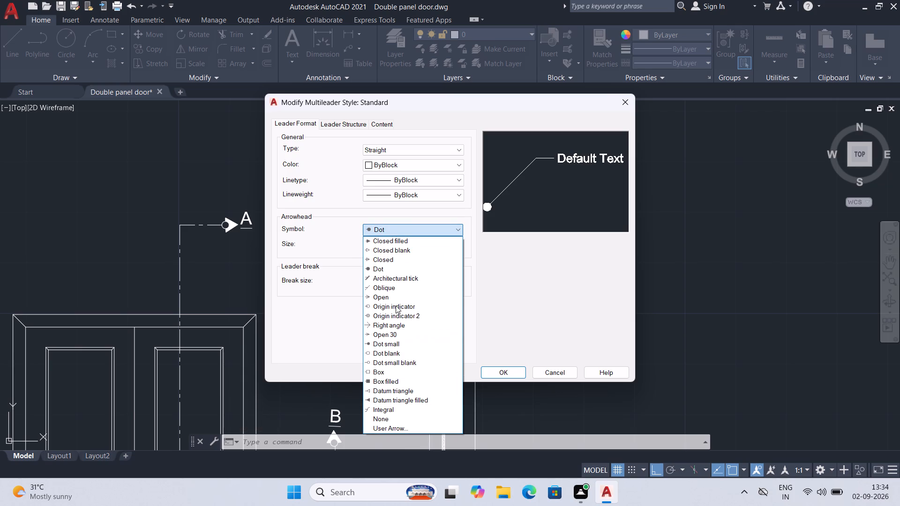
{"action": "left_click", "coordinate": [402, 346]}
{"action": "left_click", "coordinate": [510, 374]}
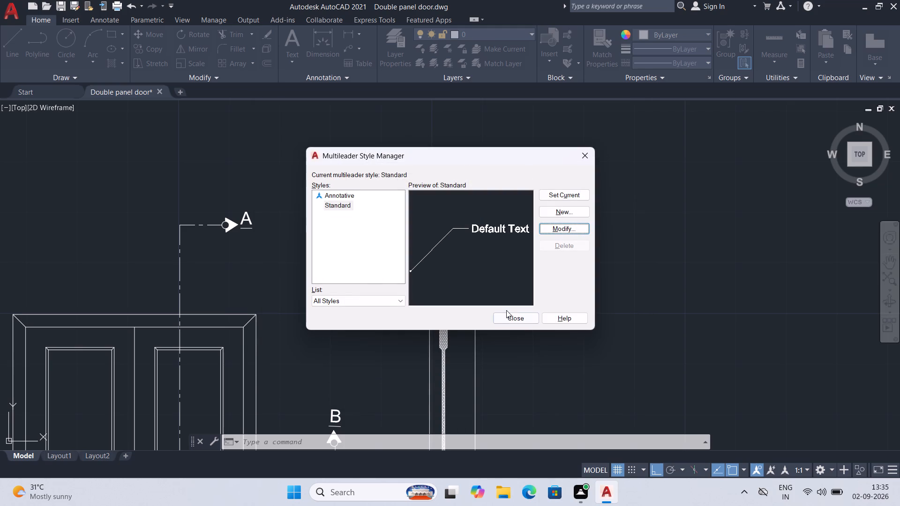
{"action": "left_click", "coordinate": [570, 193]}
{"action": "left_click", "coordinate": [522, 318]}
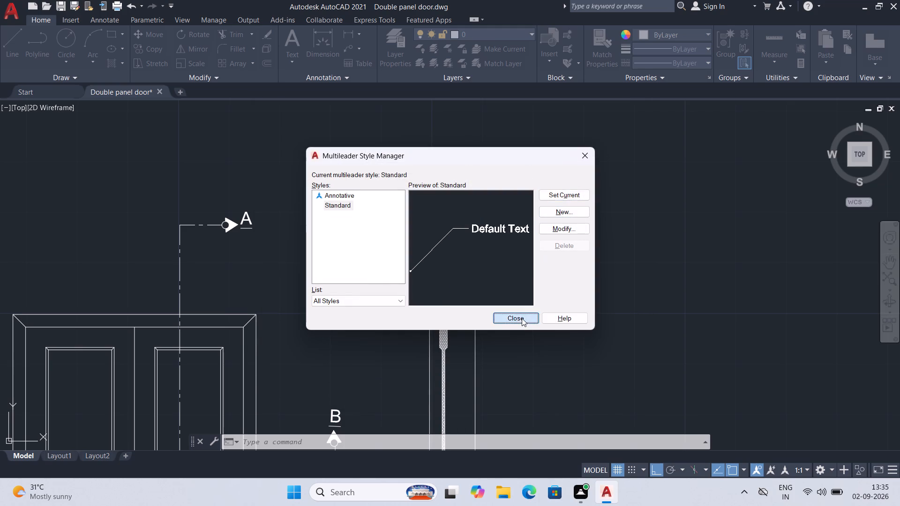
Draw a stepped multileader from the hatched wall atop section A-A, running outward, about 1'-1 1/4" down, and outward again to its landing.
{"action": "type", "text": "MLD"}
{"action": "key", "text": "Return"}
{"action": "scroll", "coordinate": [496, 260], "scroll_direction": "up", "scroll_amount": 1}
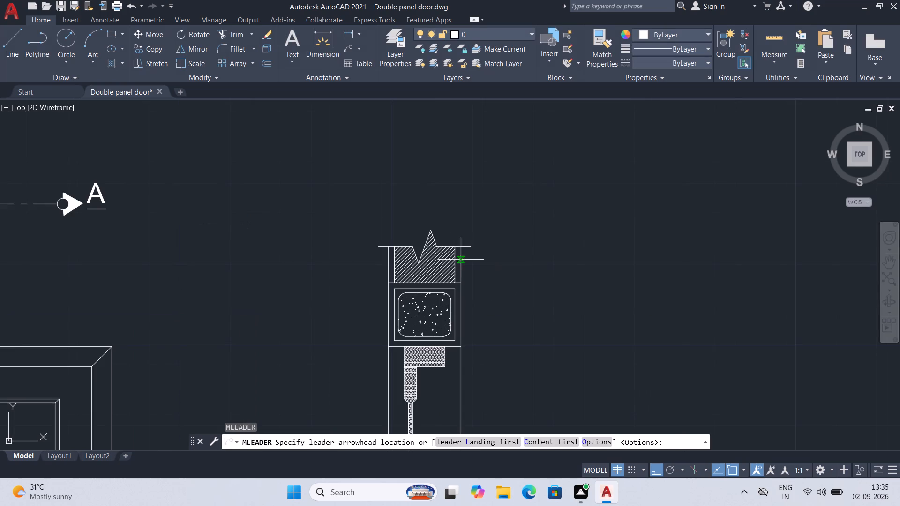
{"action": "left_click", "coordinate": [450, 258]}
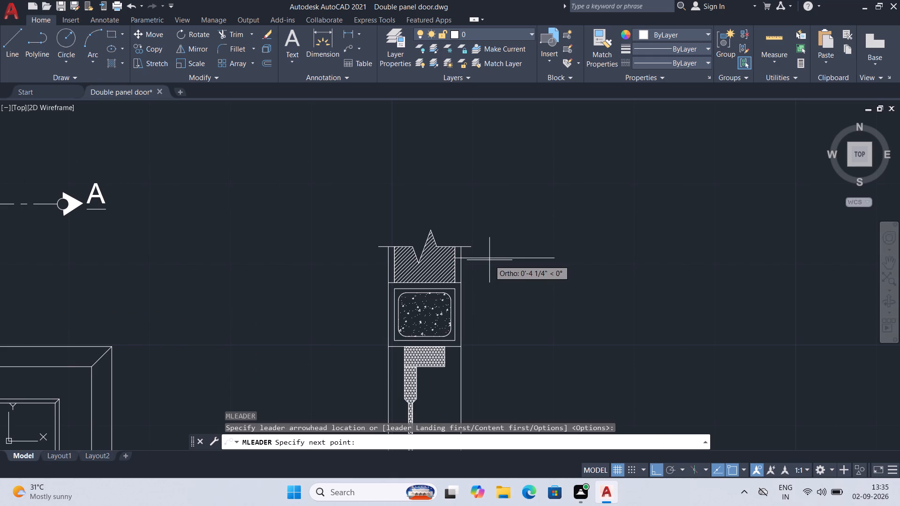
{"action": "left_click", "coordinate": [499, 266]}
{"action": "middle_click_drag", "start_coordinate": [529, 362], "coordinate": [530, 309]}
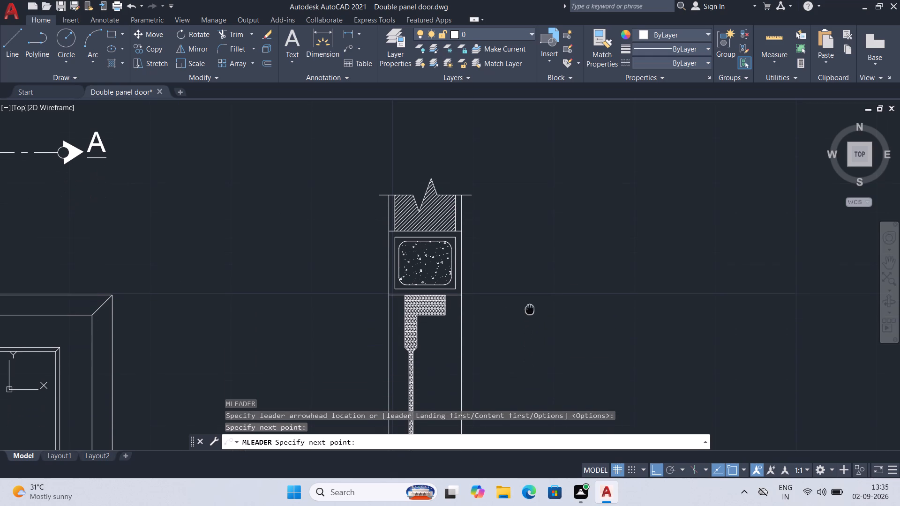
{"action": "middle_click_drag", "start_coordinate": [530, 309], "coordinate": [530, 308]}
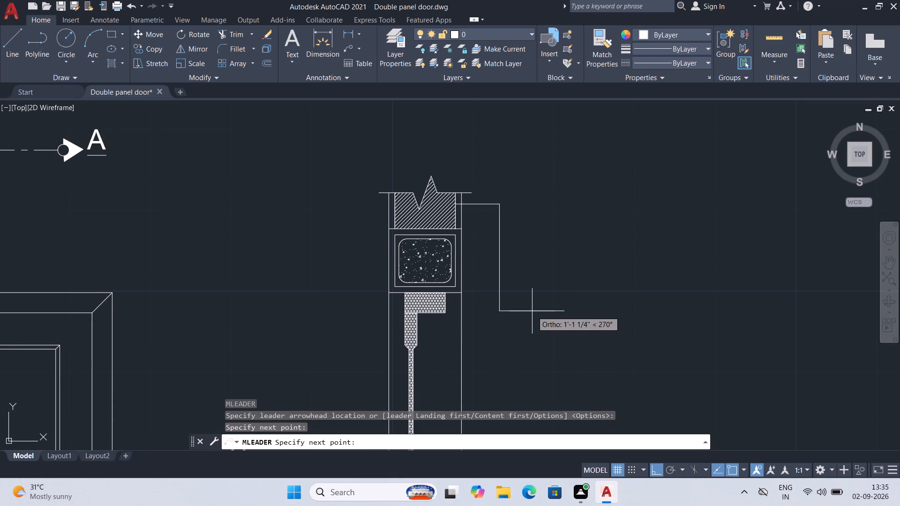
{"action": "left_click", "coordinate": [532, 311]}
{"action": "double_click", "coordinate": [562, 311]}
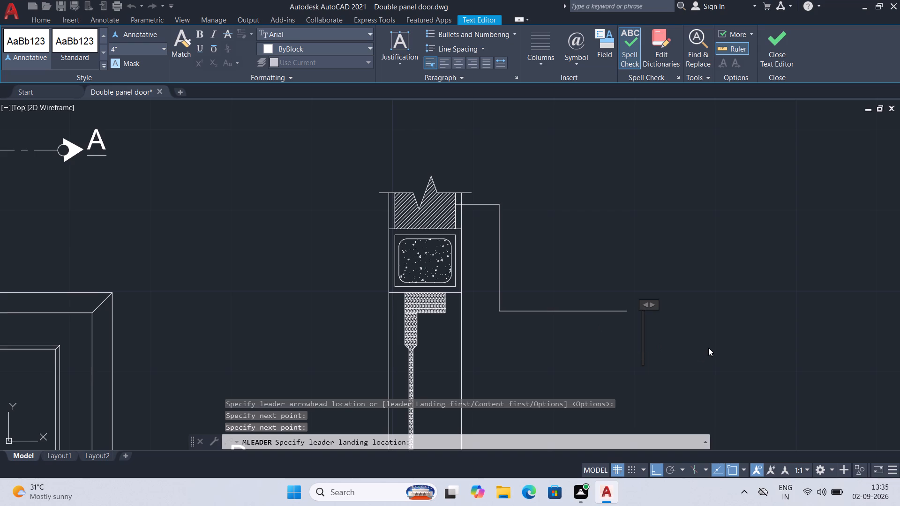
Enter BRICK WLL -9" as the multileader's text and finish the annotation.
{"action": "type", "text": "BRI"}
{"action": "type", "text": "CK"}
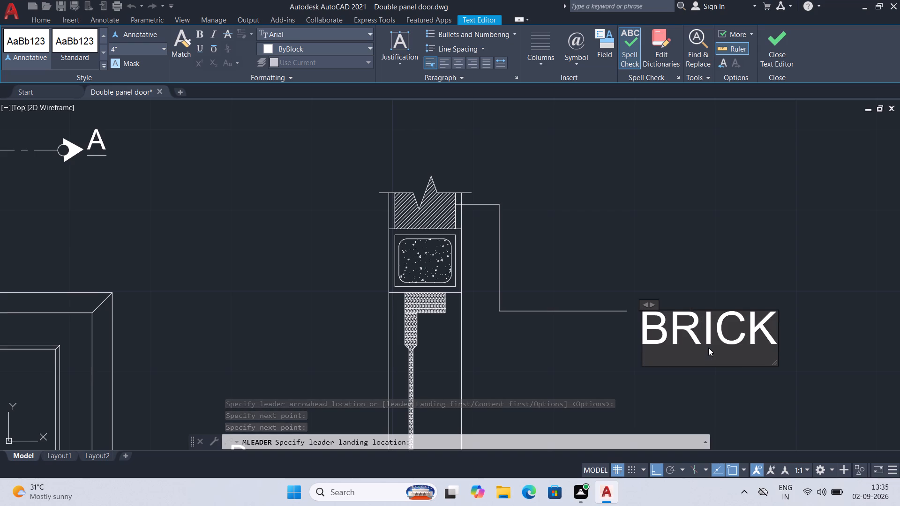
{"action": "key", "text": "space"}
{"action": "type", "text": "WLL"}
{"action": "key", "text": "space"}
{"action": "type", "text": "-"}
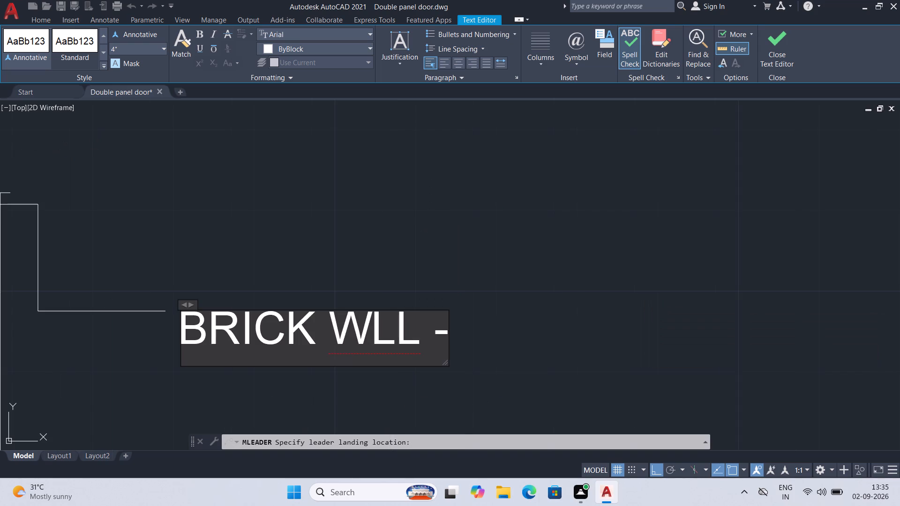
{"action": "key", "text": "9"}
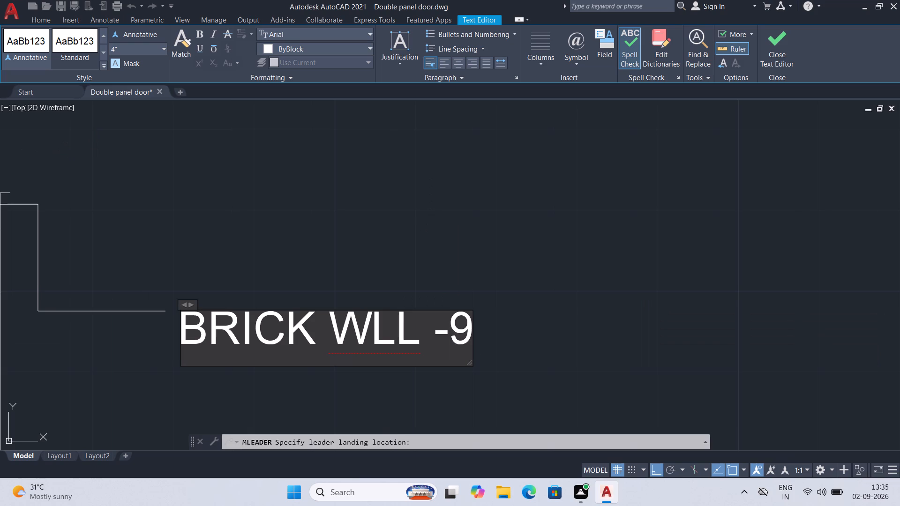
{"action": "key", "text": "shift+quotedbl"}
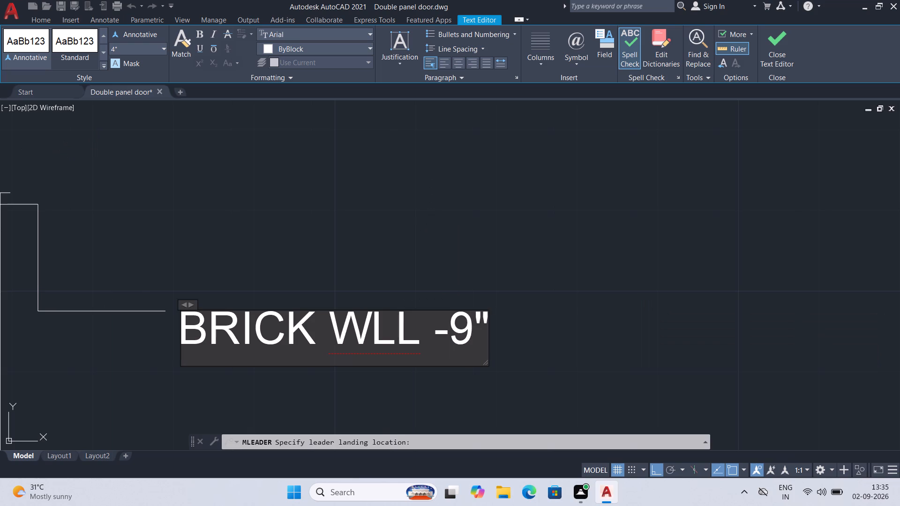
{"action": "key", "text": "Return"}
{"action": "key", "text": "Return"}
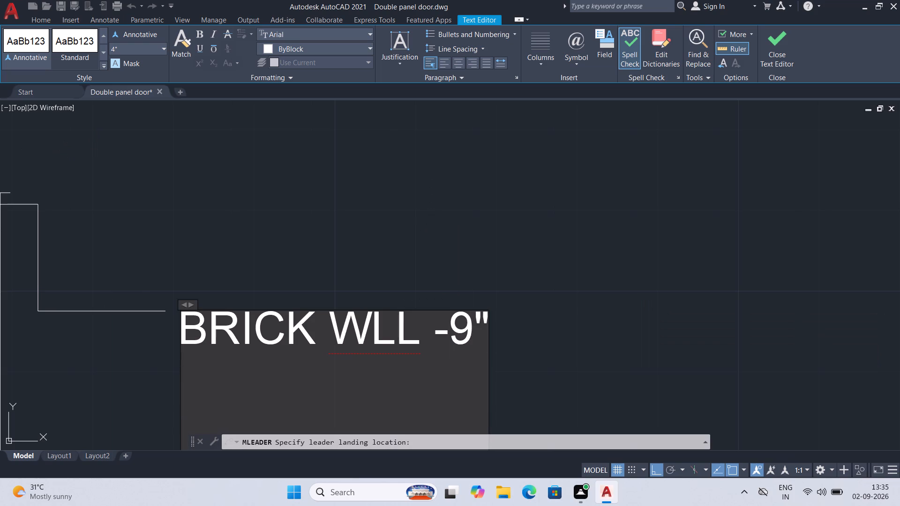
{"action": "double_click", "coordinate": [670, 320]}
Save the drawing.
{"action": "scroll", "coordinate": [554, 184], "scroll_direction": "down", "scroll_amount": 2}
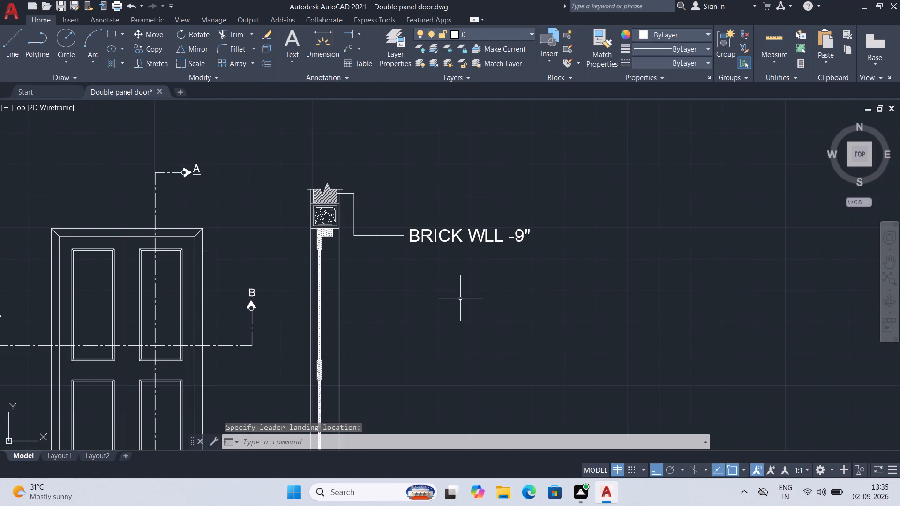
{"action": "scroll", "coordinate": [487, 282], "scroll_direction": "down", "scroll_amount": 1}
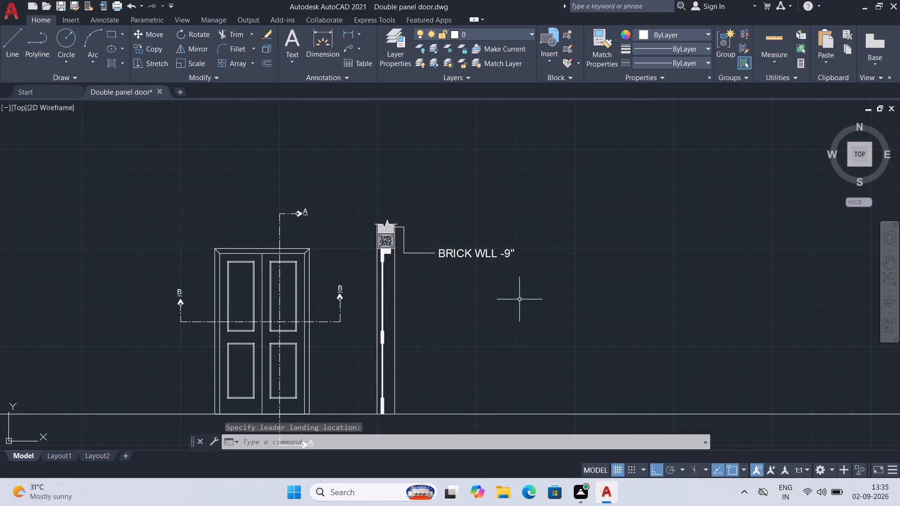
{"action": "scroll", "coordinate": [483, 311], "scroll_direction": "up", "scroll_amount": 1}
{"action": "left_click", "coordinate": [547, 206]}
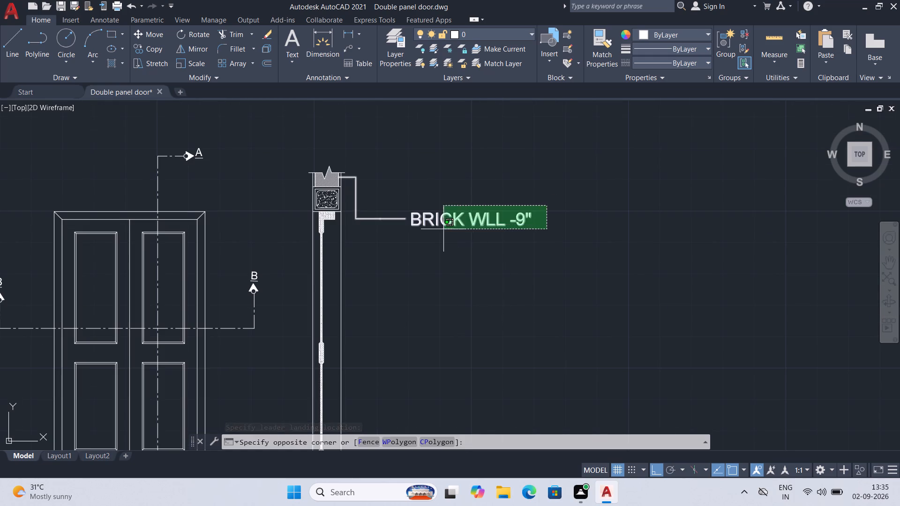
{"action": "left_click", "coordinate": [440, 231]}
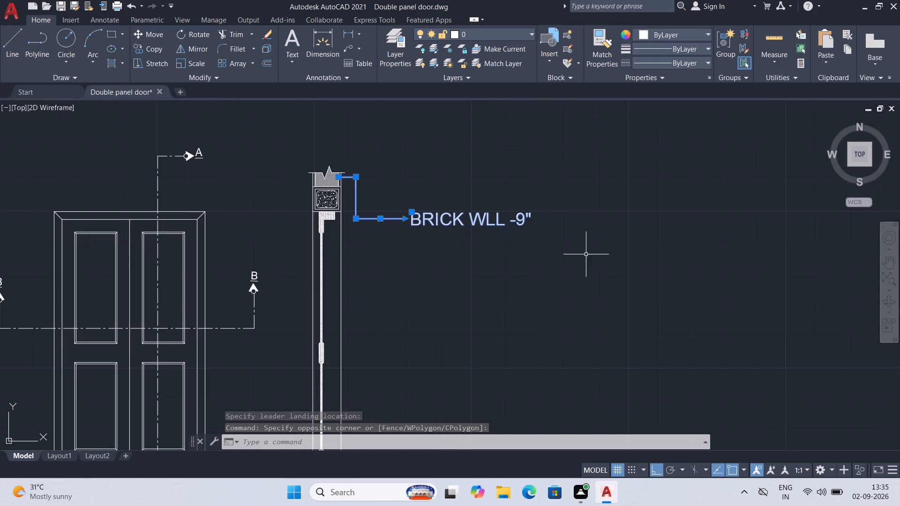
{"action": "key", "text": "ctrl+s"}
Modify the Standard multileader style to a text height of 2" and keep it as the current style.
{"action": "key", "text": "m"}
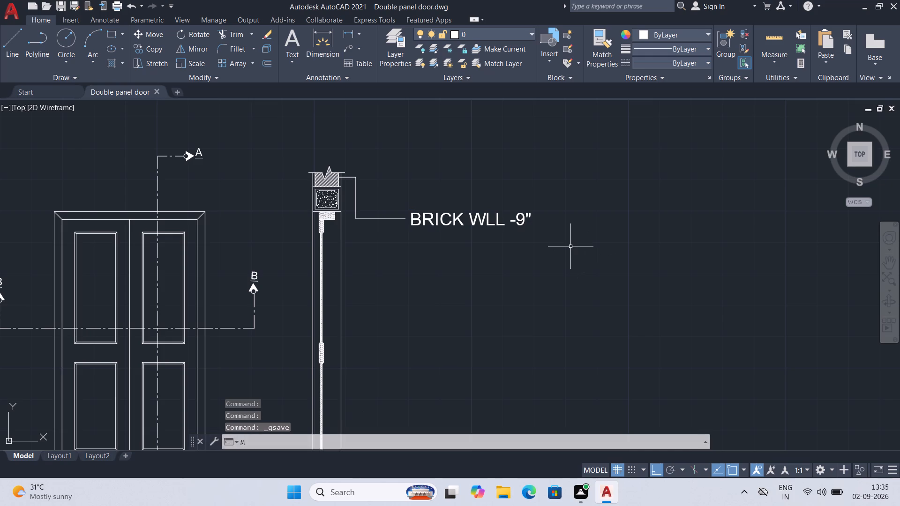
{"action": "key", "text": "l"}
{"action": "key", "text": "d"}
{"action": "key", "text": "BackSpace"}
{"action": "key", "text": "s"}
{"action": "key", "text": "Return"}
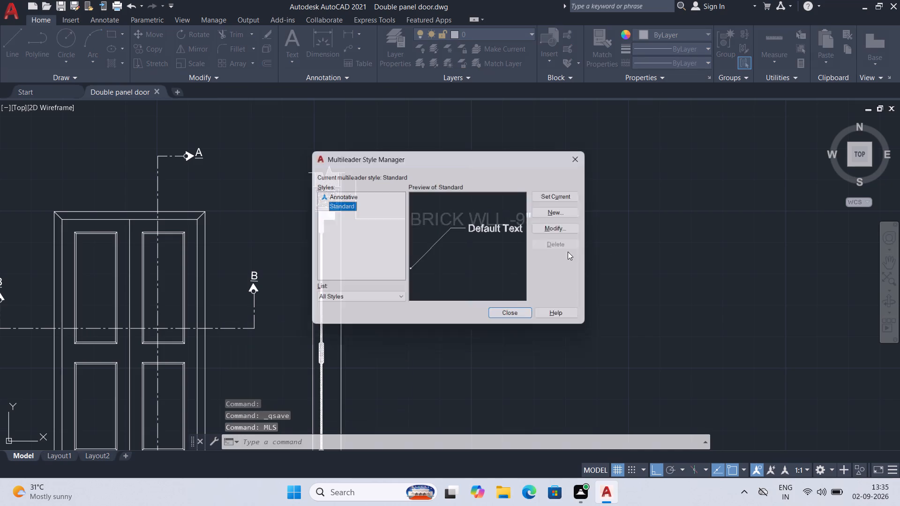
{"action": "left_click", "coordinate": [567, 228]}
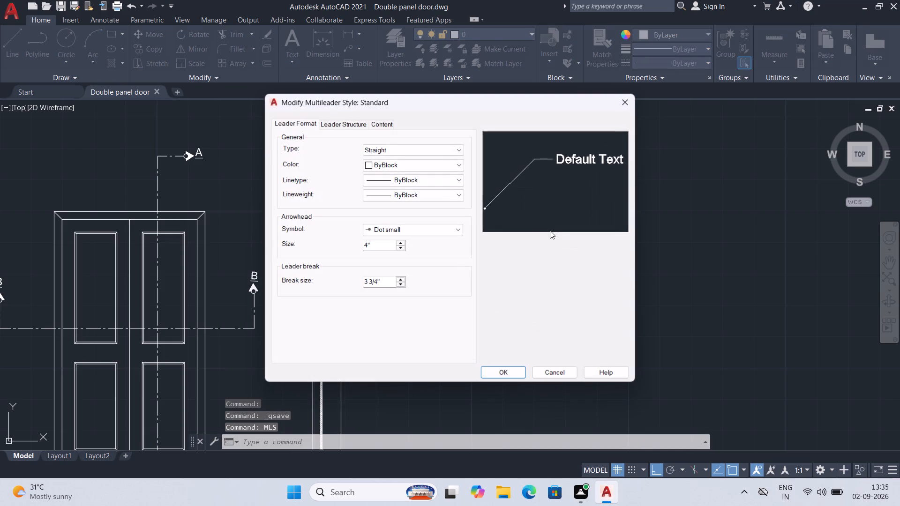
{"action": "left_click", "coordinate": [399, 249]}
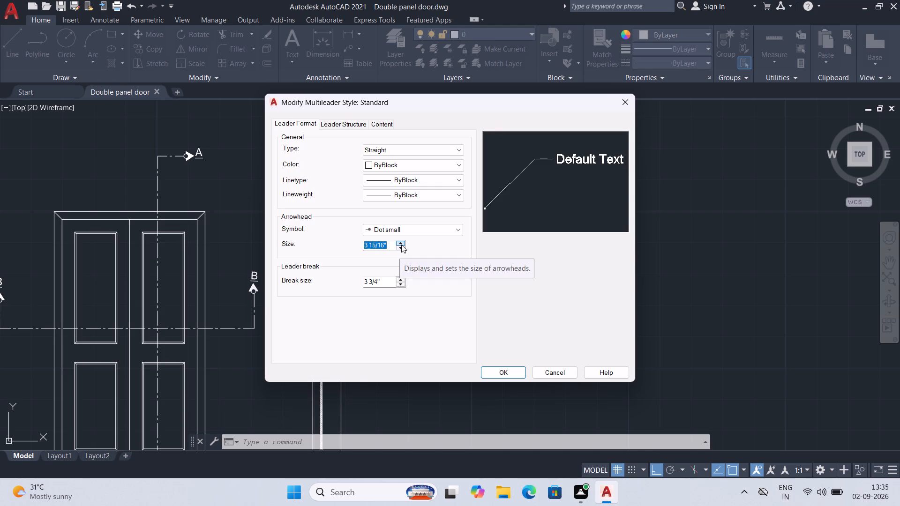
{"action": "left_click", "coordinate": [401, 245]}
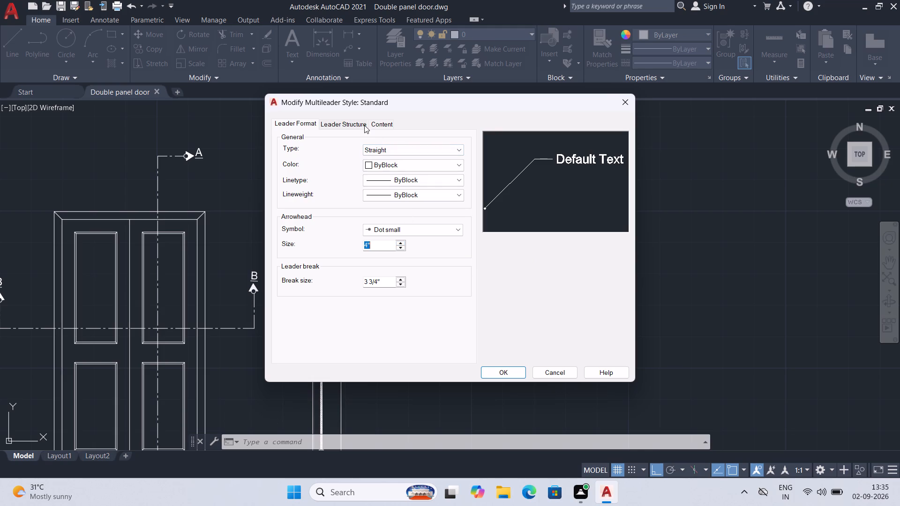
{"action": "left_click", "coordinate": [364, 125]}
{"action": "left_click", "coordinate": [381, 125]}
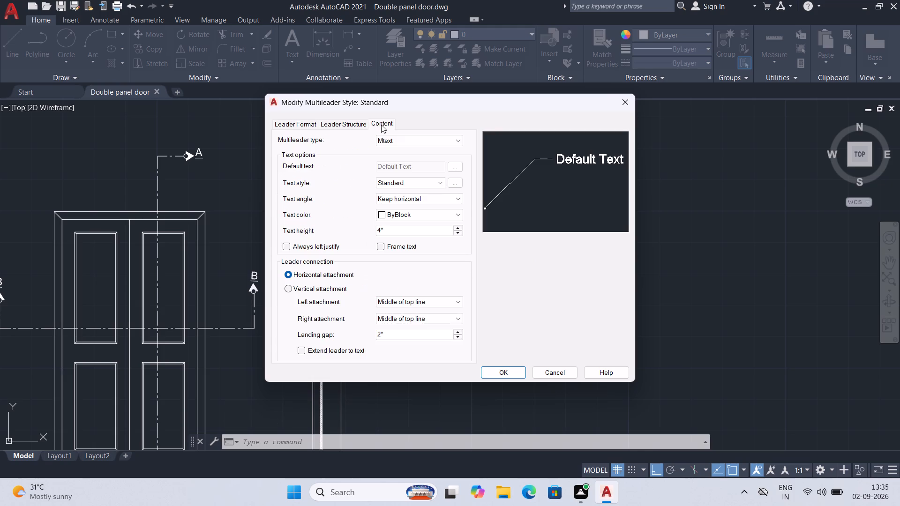
{"action": "left_click", "coordinate": [460, 231]}
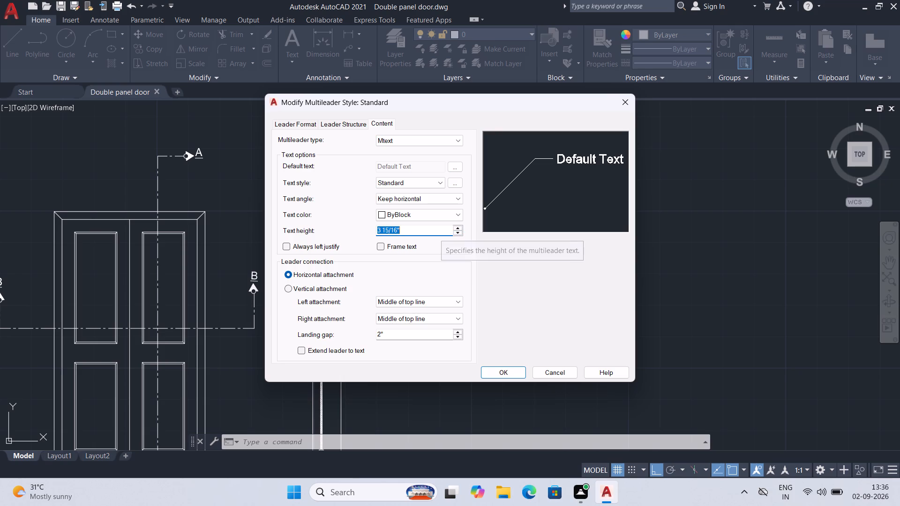
{"action": "key", "text": "3"}
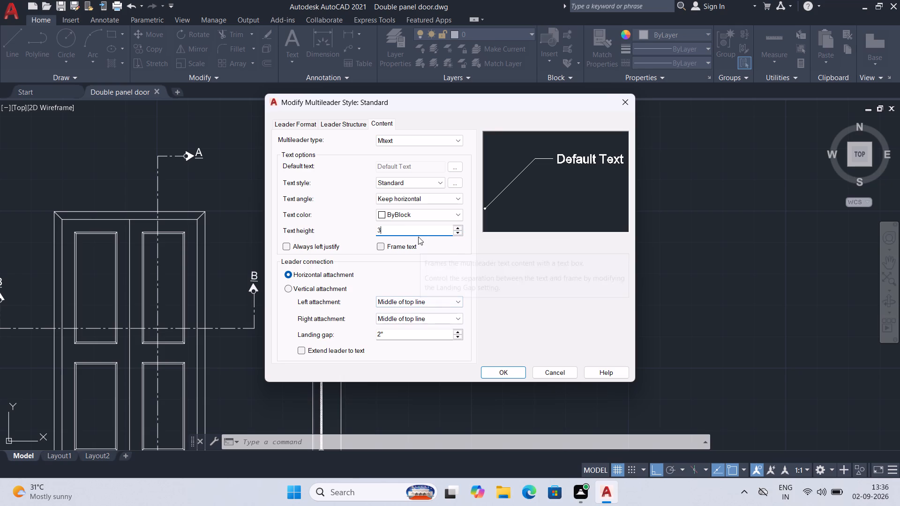
{"action": "left_click", "coordinate": [418, 230]}
{"action": "key", "text": "BackSpace"}
{"action": "key", "text": "2"}
{"action": "left_click", "coordinate": [510, 375]}
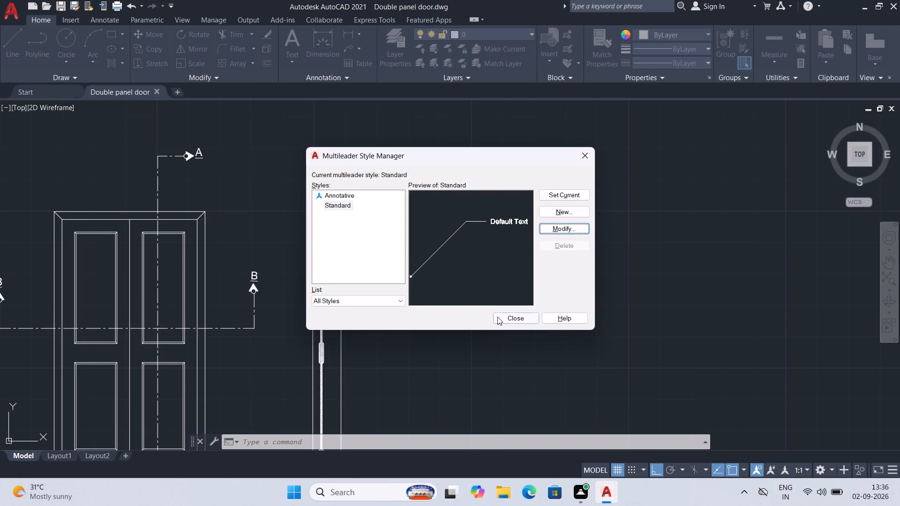
{"action": "left_click", "coordinate": [568, 191]}
{"action": "left_click", "coordinate": [527, 320]}
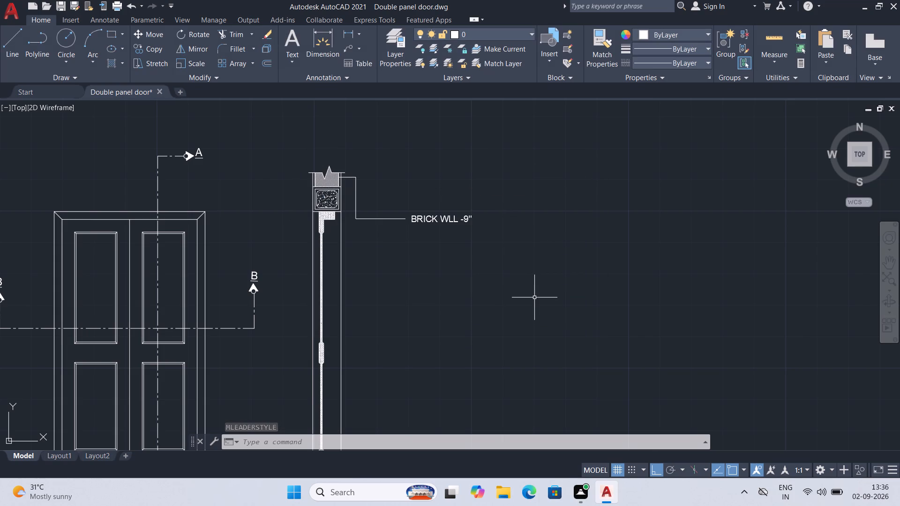
{"action": "key", "text": "space"}
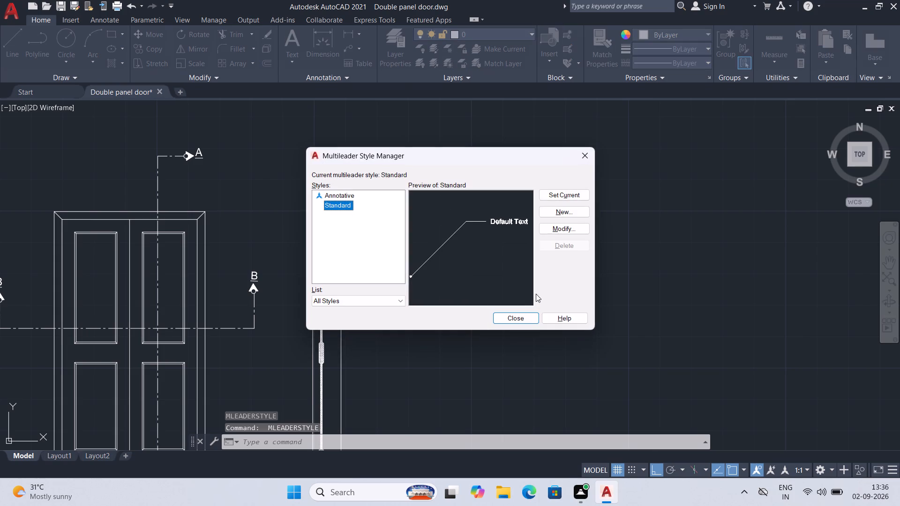
{"action": "left_click", "coordinate": [523, 316]}
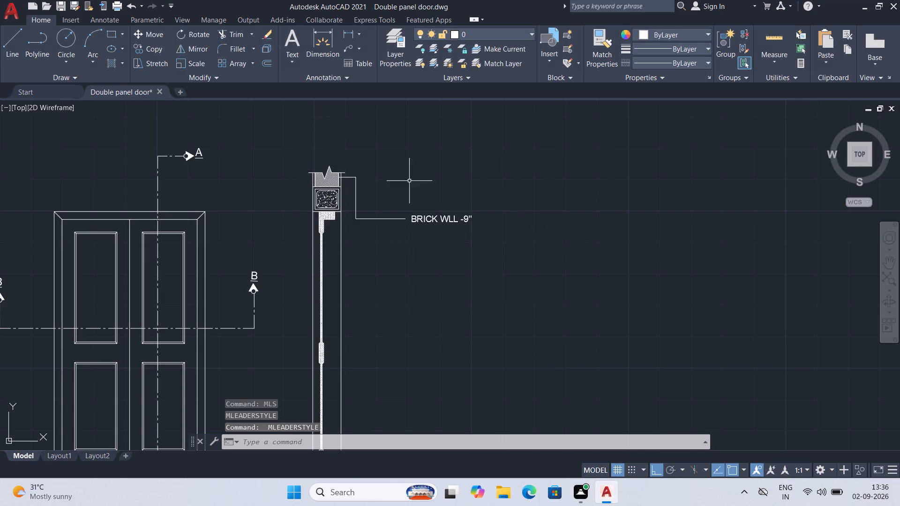
Draw a stepped multileader from the wall's outer plaster face atop section A-A, outward, about 1'-5 3/4" down, and outward about 1'-6 3/16".
{"action": "type", "text": "MLD"}
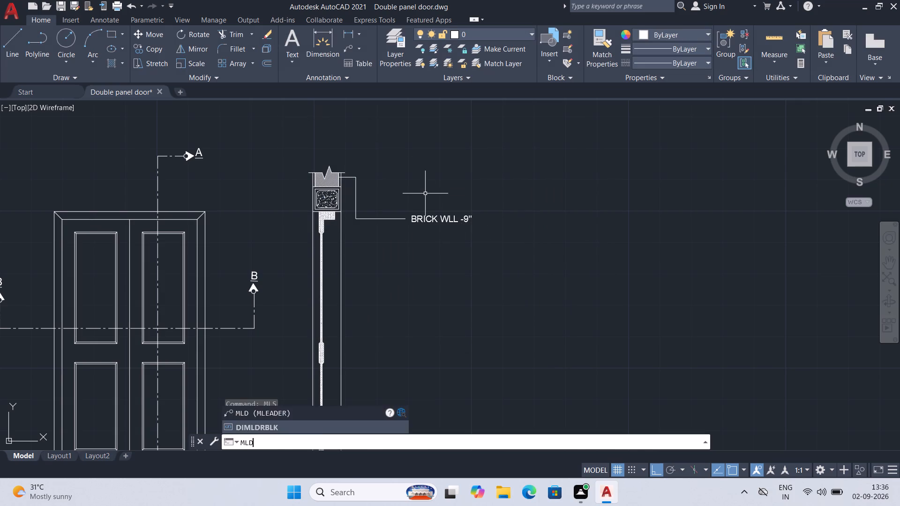
{"action": "key", "text": "Return"}
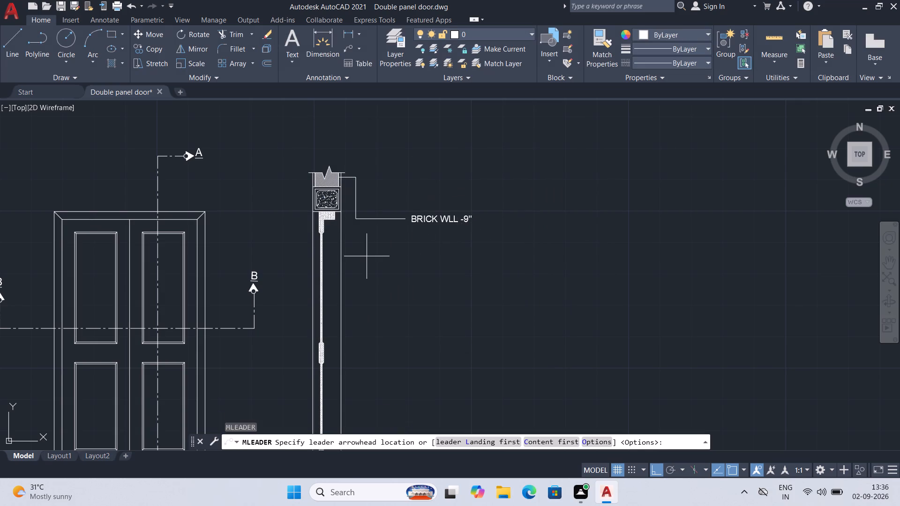
{"action": "scroll", "coordinate": [372, 253], "scroll_direction": "up", "scroll_amount": 1}
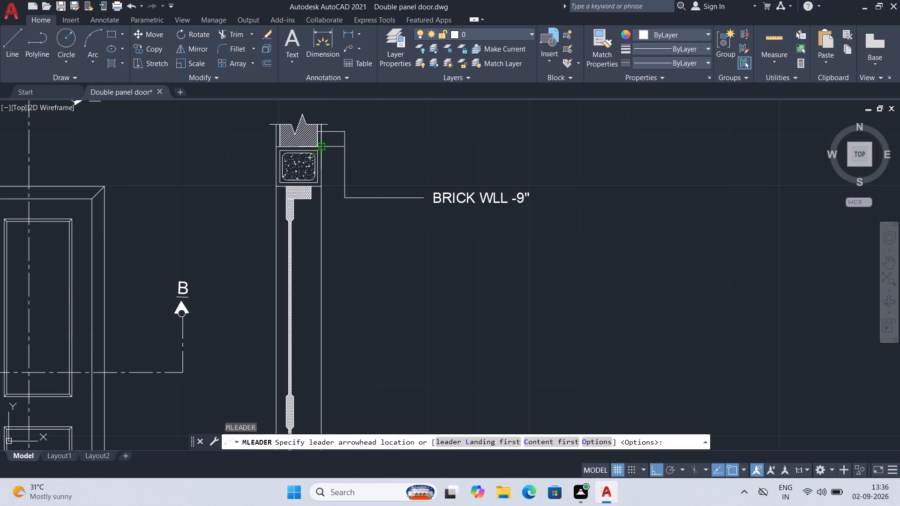
{"action": "scroll", "coordinate": [330, 154], "scroll_direction": "up", "scroll_amount": 2}
{"action": "left_click", "coordinate": [300, 122]}
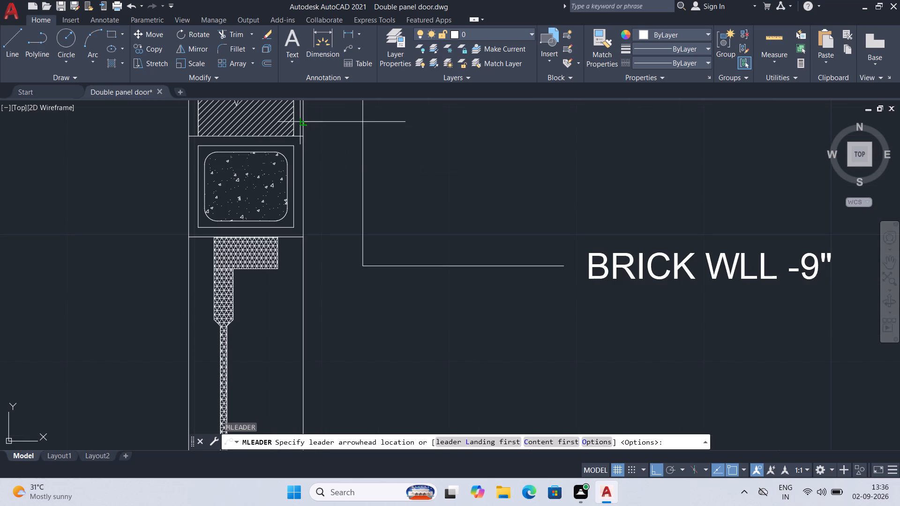
{"action": "left_click", "coordinate": [332, 122]}
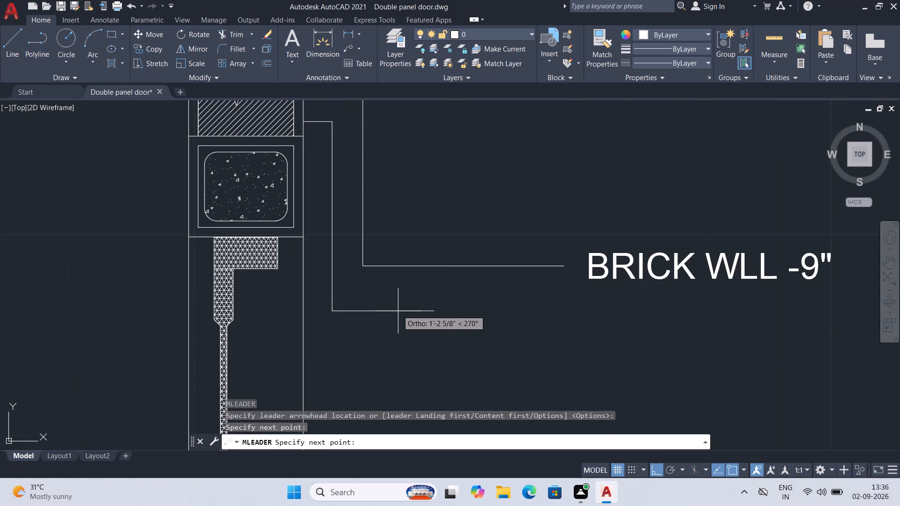
{"action": "left_click", "coordinate": [411, 348]}
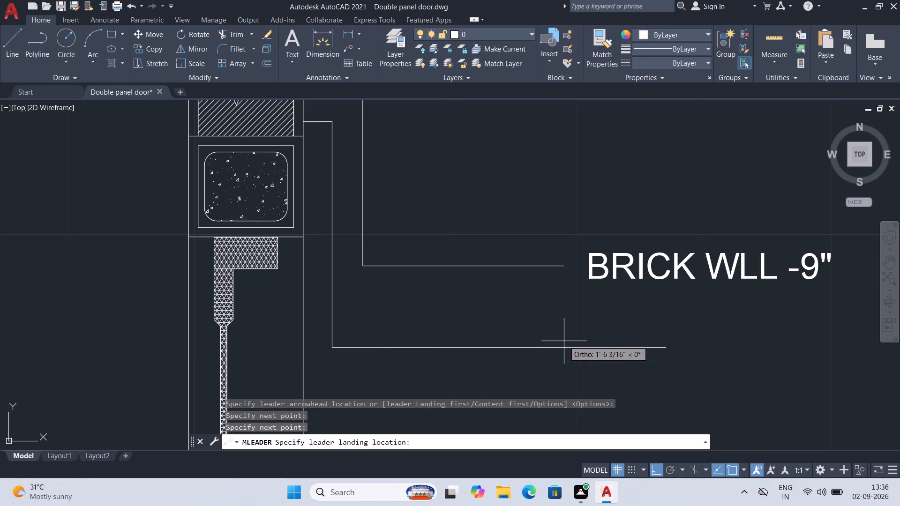
{"action": "double_click", "coordinate": [564, 341]}
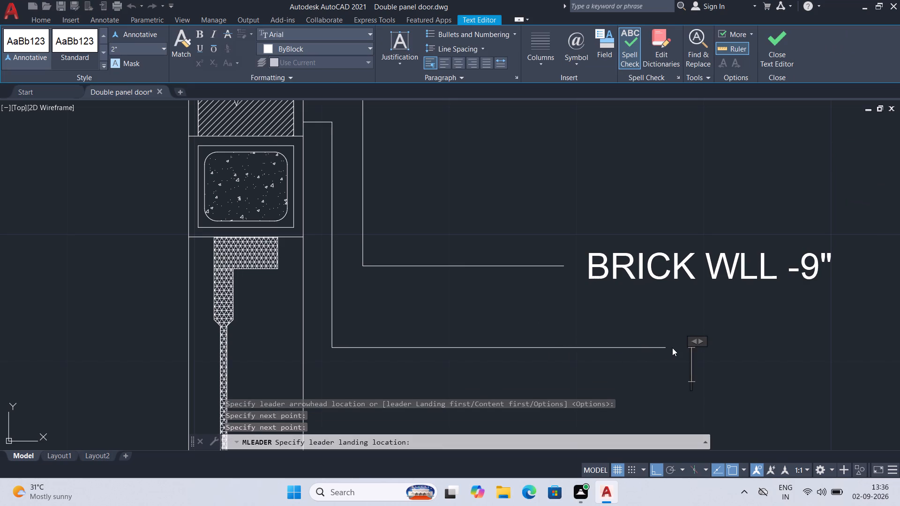
Enter CEMENT PLASTER - 1/2" THICK as the multileader's text and finish the annotation.
{"action": "type", "text": "CE"}
{"action": "type", "text": "MENT"}
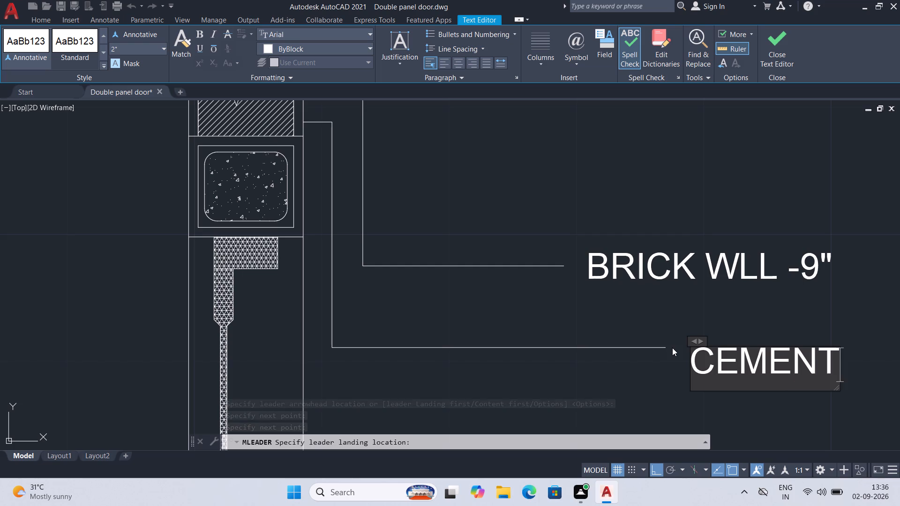
{"action": "key", "text": "space"}
{"action": "type", "text": "PLASTER"}
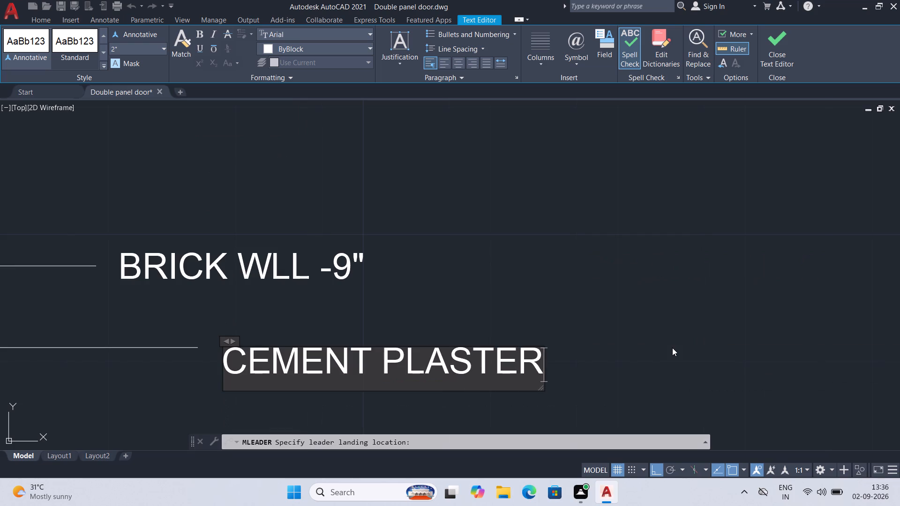
{"action": "key", "text": "space"}
{"action": "type", "text": "-"}
{"action": "key", "text": "space"}
{"action": "key", "text": "1"}
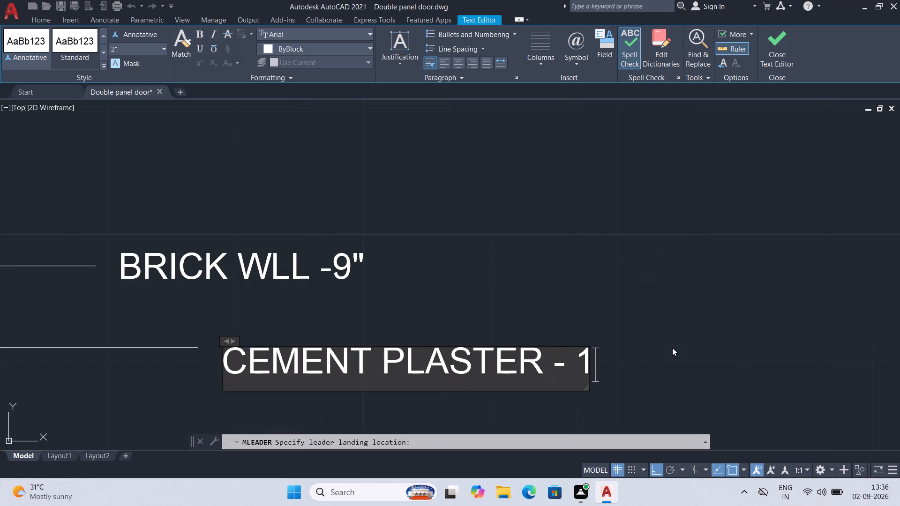
{"action": "type", "text": "/2"}
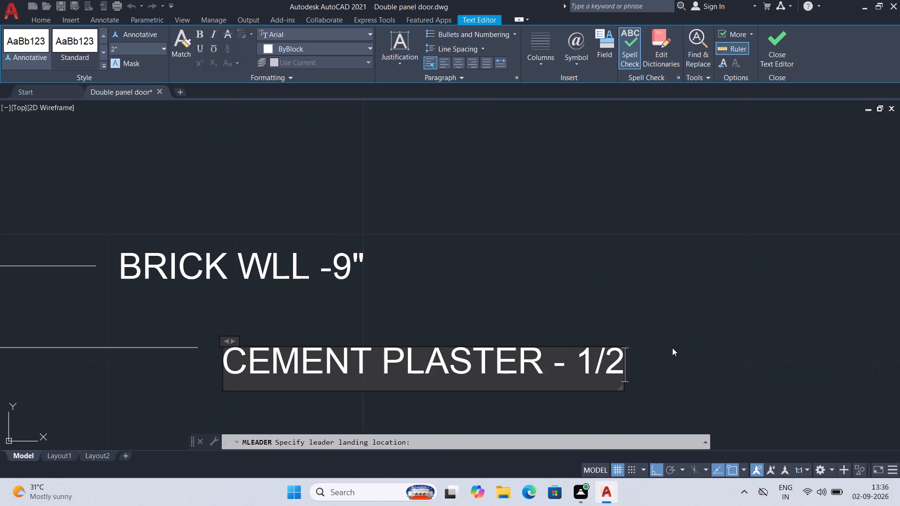
{"action": "key", "text": "shift+quotedbl"}
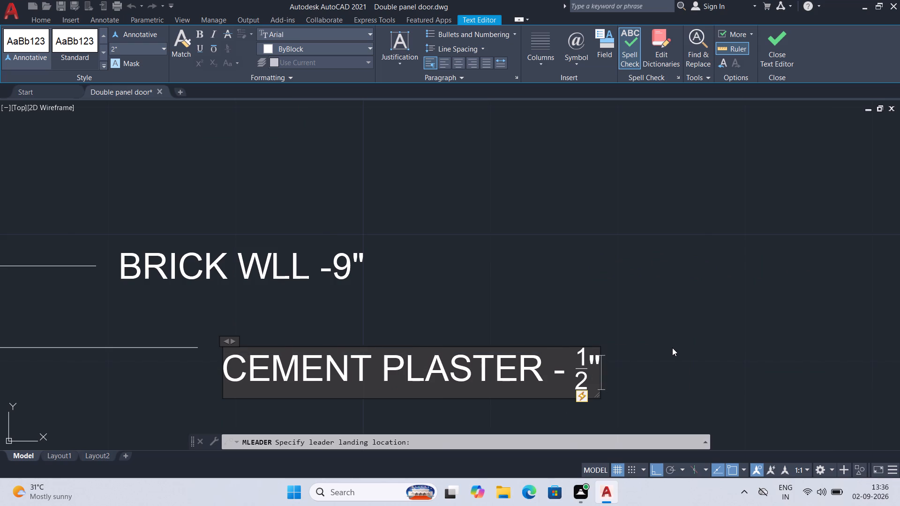
{"action": "key", "text": "space"}
{"action": "type", "text": "THICK"}
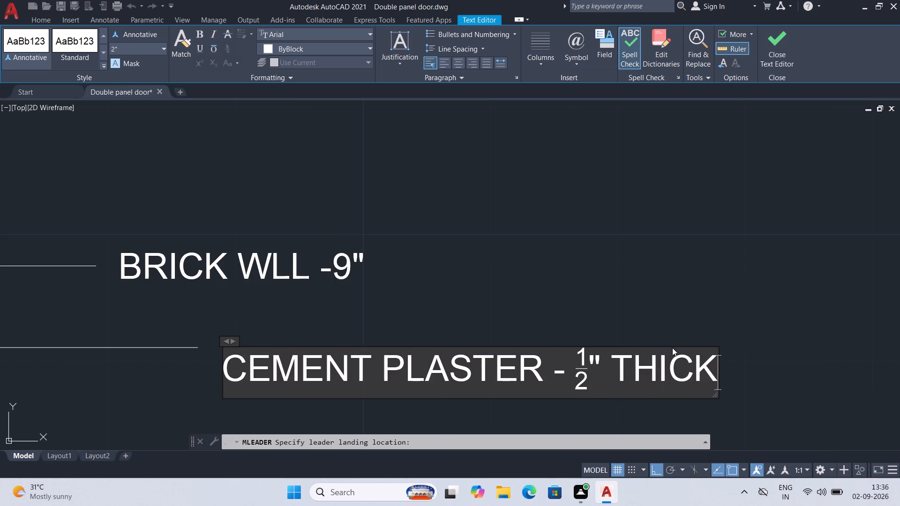
{"action": "double_click", "coordinate": [731, 347]}
Draw a stepped multileader from section A-A's concrete lintel, about 4" outward, down below the CEMENT PLASTER note, and outward again.
{"action": "scroll", "coordinate": [690, 301], "scroll_direction": "down", "scroll_amount": 1}
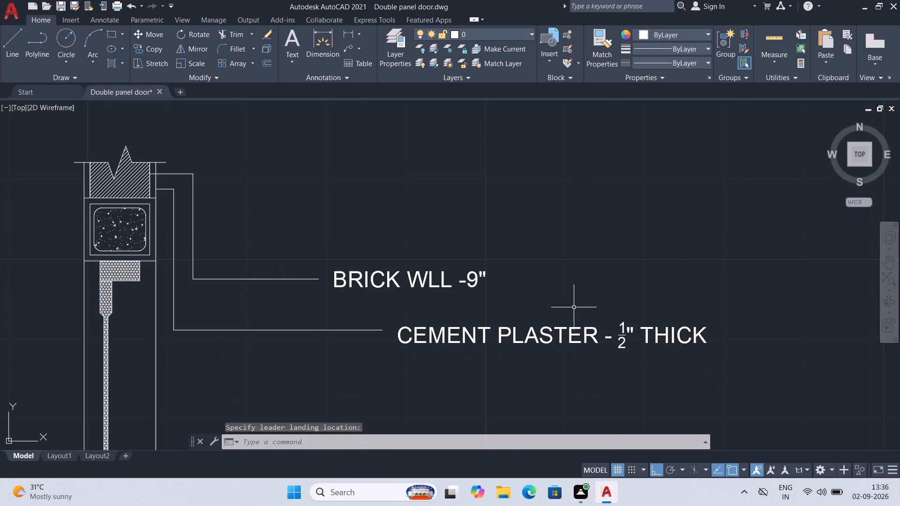
{"action": "scroll", "coordinate": [551, 377], "scroll_direction": "down", "scroll_amount": 1}
{"action": "middle_click_drag", "start_coordinate": [532, 377], "coordinate": [538, 306]}
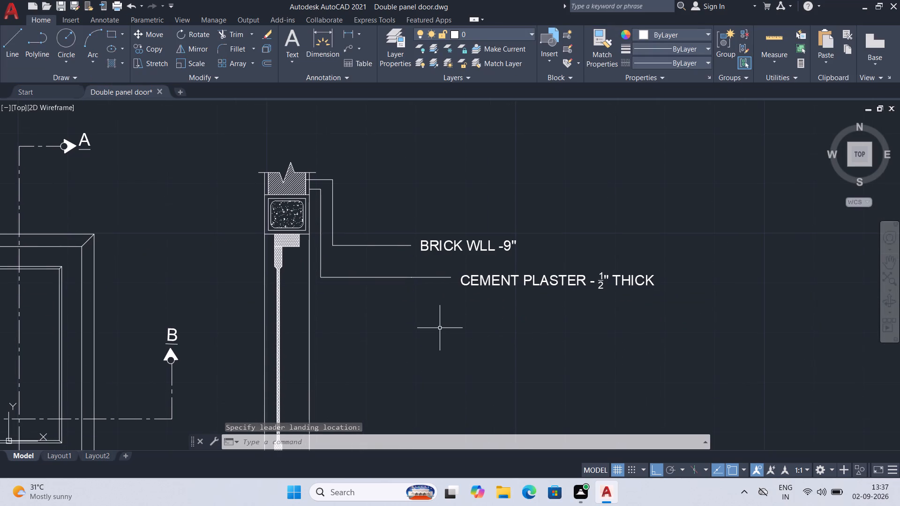
{"action": "middle_click_drag", "start_coordinate": [440, 327], "coordinate": [469, 294]}
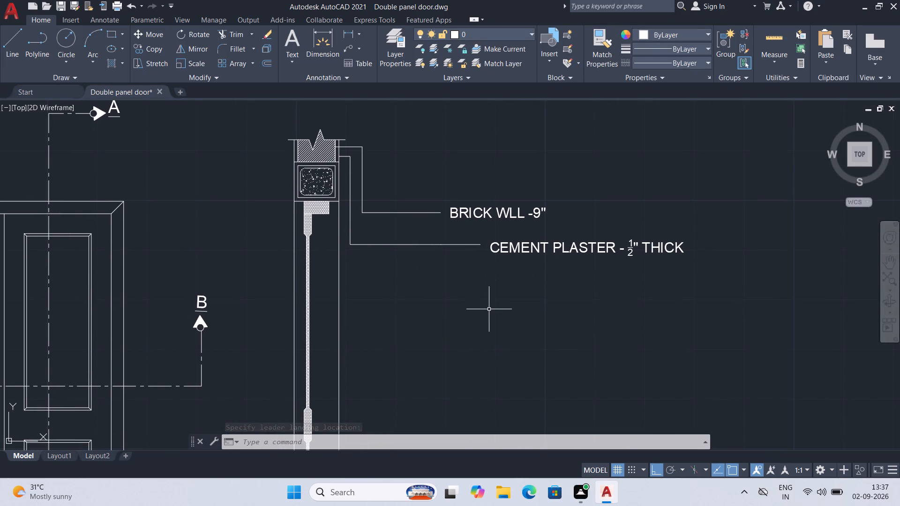
{"action": "key", "text": "space"}
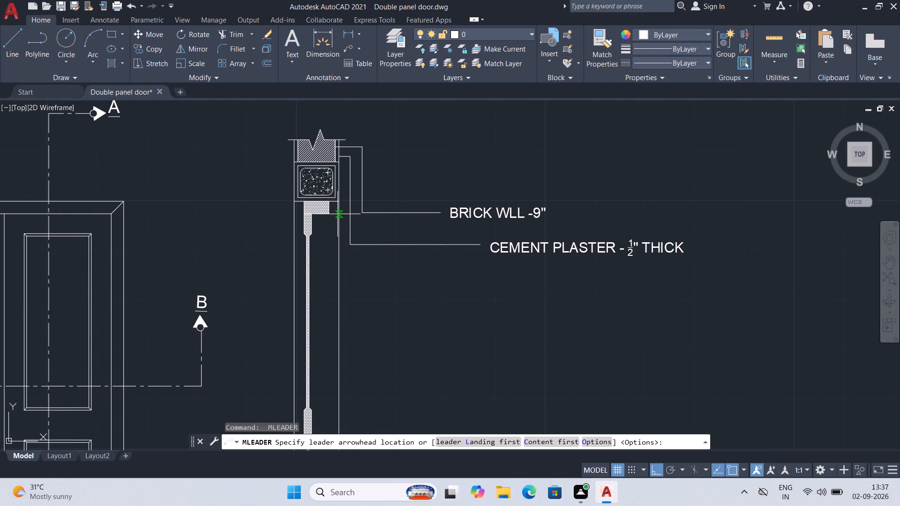
{"action": "scroll", "coordinate": [340, 215], "scroll_direction": "up", "scroll_amount": 1}
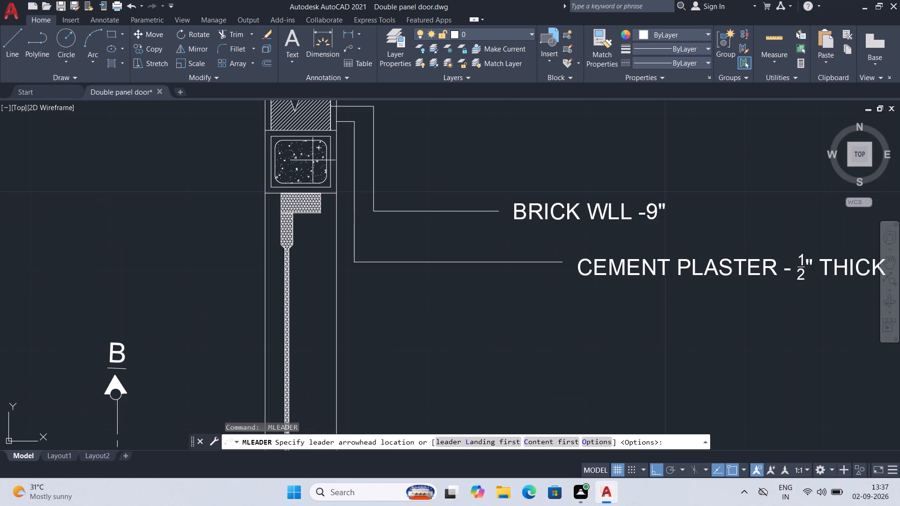
{"action": "left_click", "coordinate": [313, 160]}
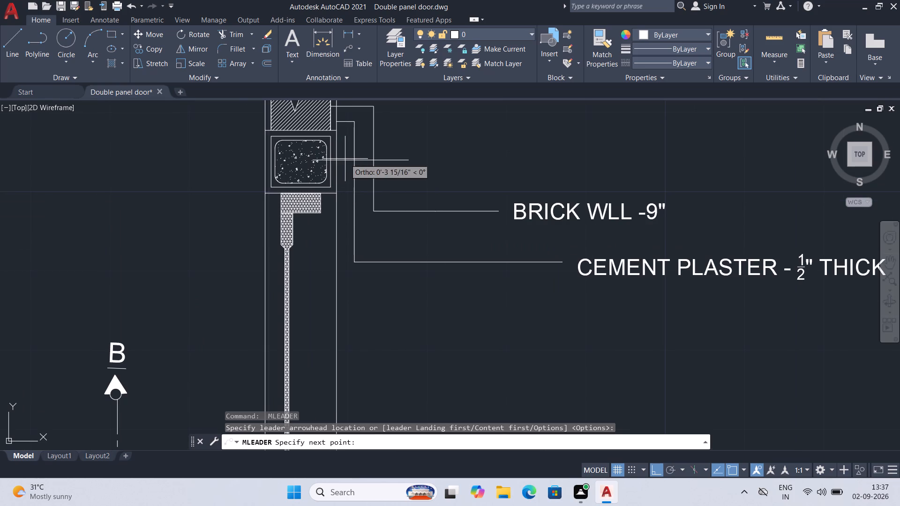
{"action": "left_click", "coordinate": [345, 159]}
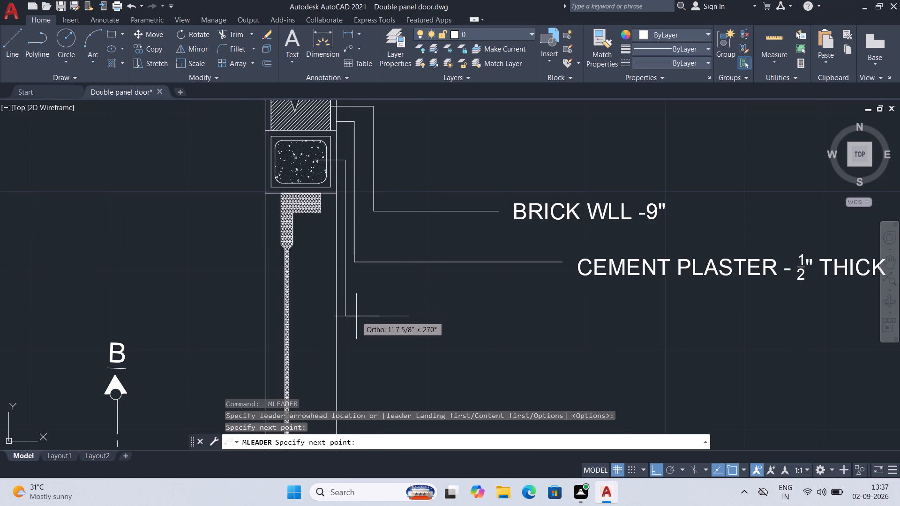
{"action": "left_click", "coordinate": [359, 328]}
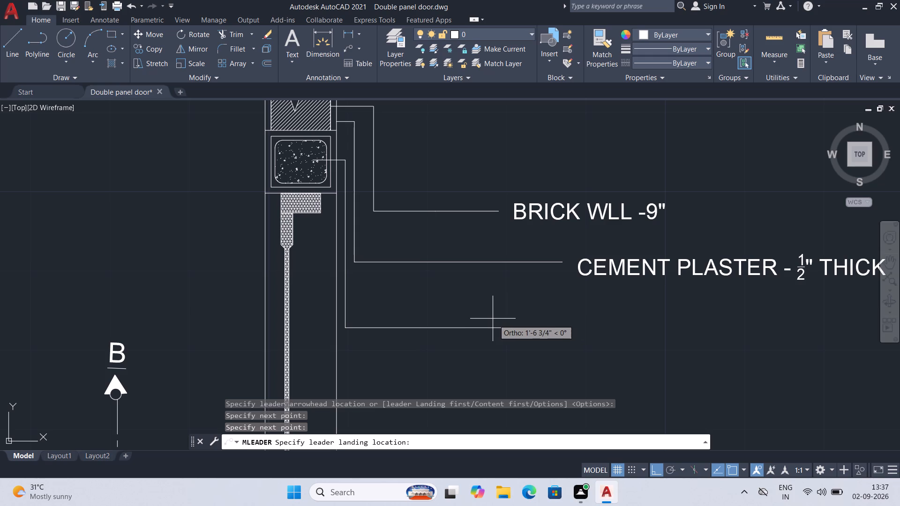
{"action": "left_click", "coordinate": [478, 314]}
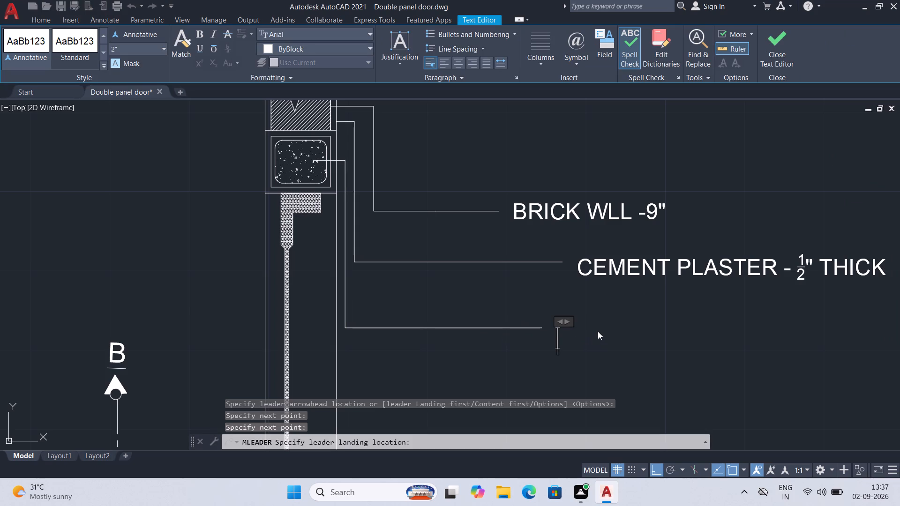
Enter RCC LINTEL - 9"X6" THICK as the multileader's text and finish the annotation.
{"action": "type", "text": "RCC"}
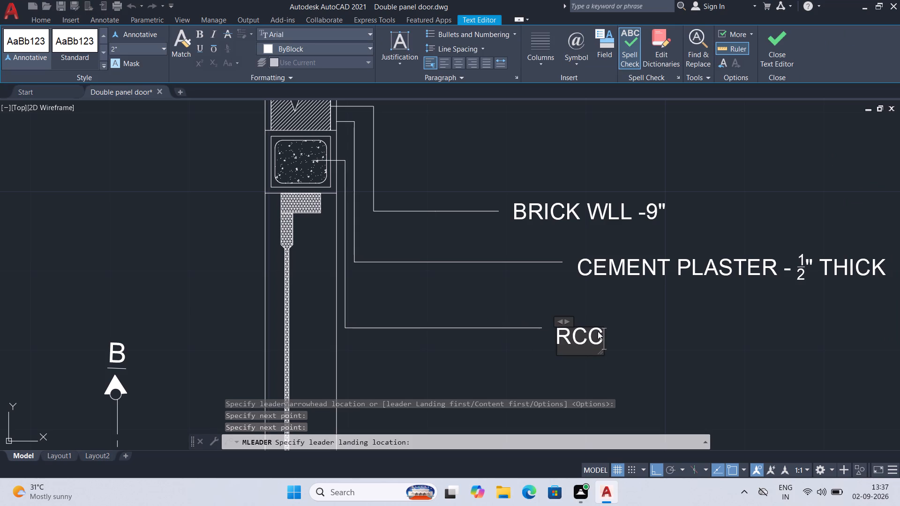
{"action": "key", "text": "space"}
{"action": "type", "text": "LI"}
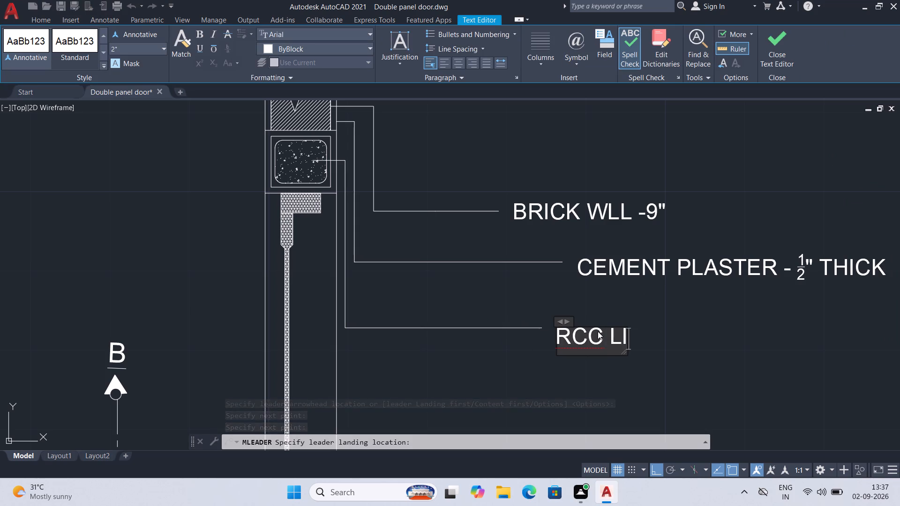
{"action": "type", "text": "NTEL"}
{"action": "key", "text": "space"}
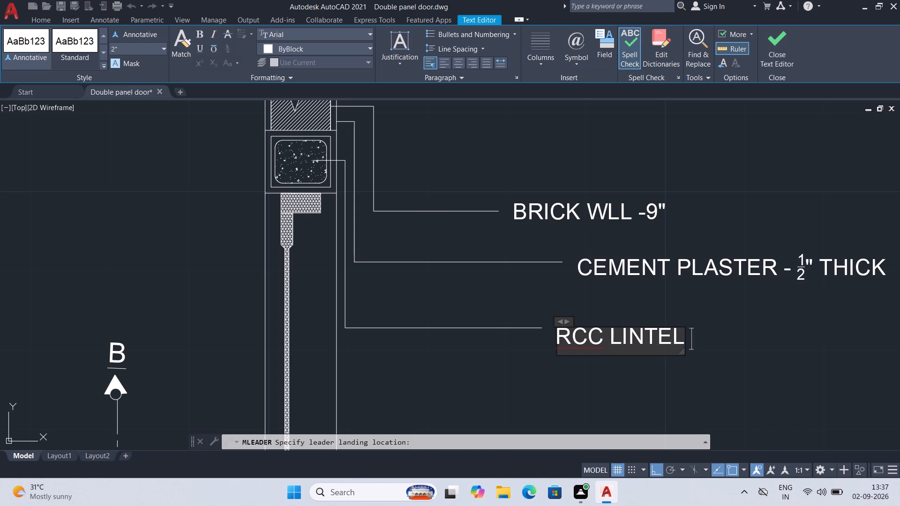
{"action": "type", "text": "-"}
{"action": "key", "text": "space"}
{"action": "key", "text": "9"}
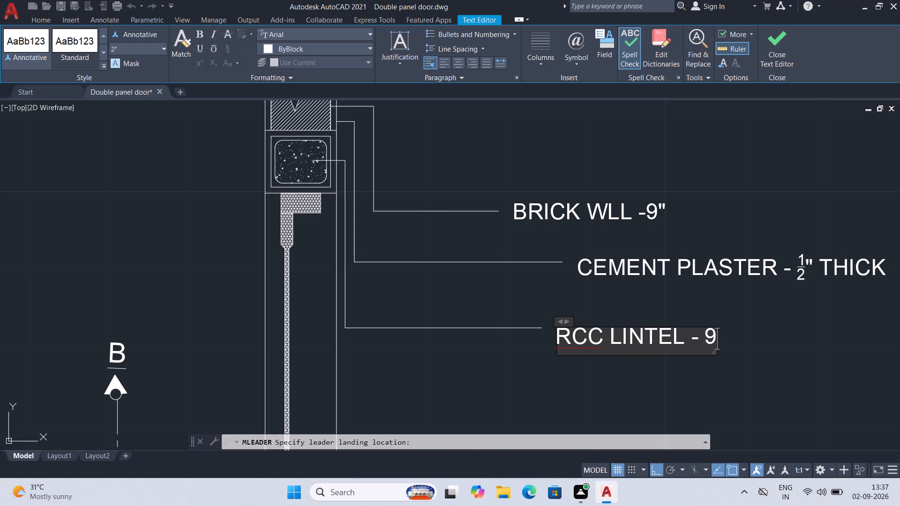
{"action": "key", "text": "shift+quotedbl"}
{"action": "key", "text": "space"}
{"action": "type", "text": "X"}
{"action": "key", "text": "space"}
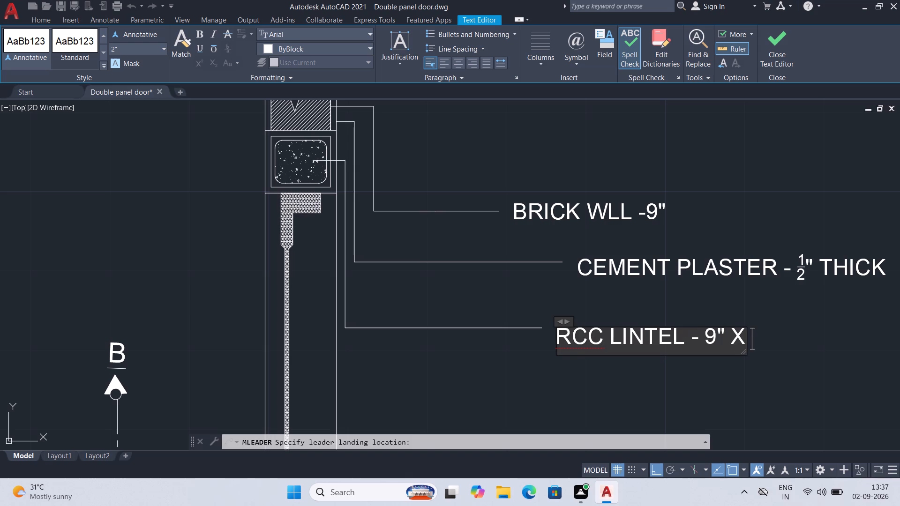
{"action": "key", "text": "BackSpace"}
{"action": "key", "text": "BackSpace"}
{"action": "key", "text": "x"}
{"action": "key", "text": "BackSpace"}
{"action": "key", "text": "BackSpace"}
{"action": "key", "text": "x"}
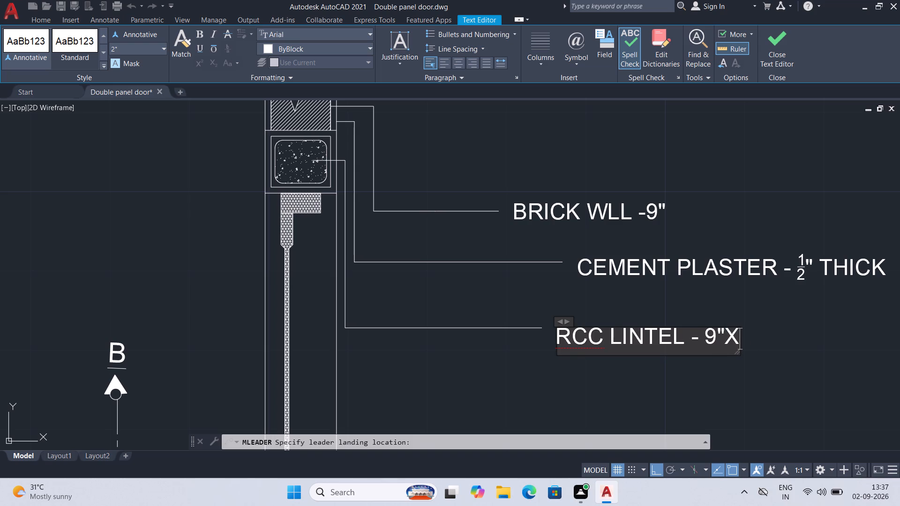
{"action": "type", "text": "6\""}
{"action": "key", "text": "space"}
{"action": "type", "text": "THICK"}
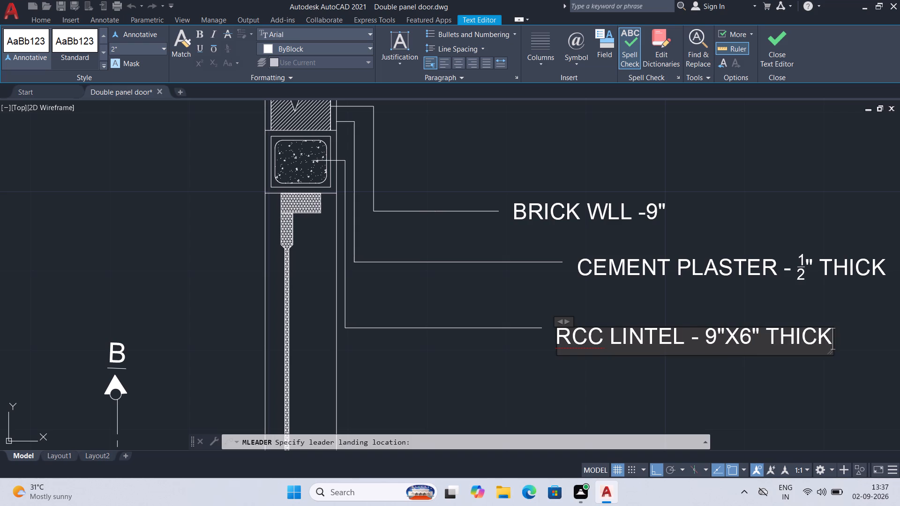
{"action": "left_click", "coordinate": [663, 393]}
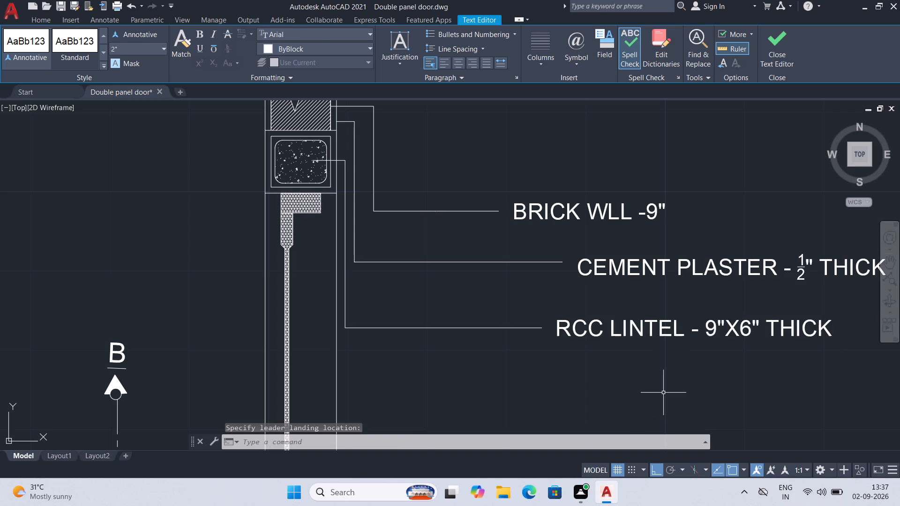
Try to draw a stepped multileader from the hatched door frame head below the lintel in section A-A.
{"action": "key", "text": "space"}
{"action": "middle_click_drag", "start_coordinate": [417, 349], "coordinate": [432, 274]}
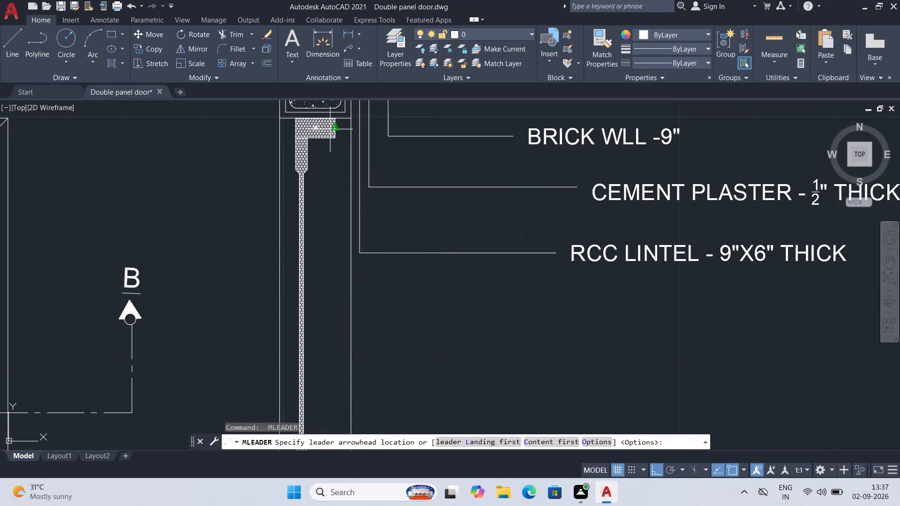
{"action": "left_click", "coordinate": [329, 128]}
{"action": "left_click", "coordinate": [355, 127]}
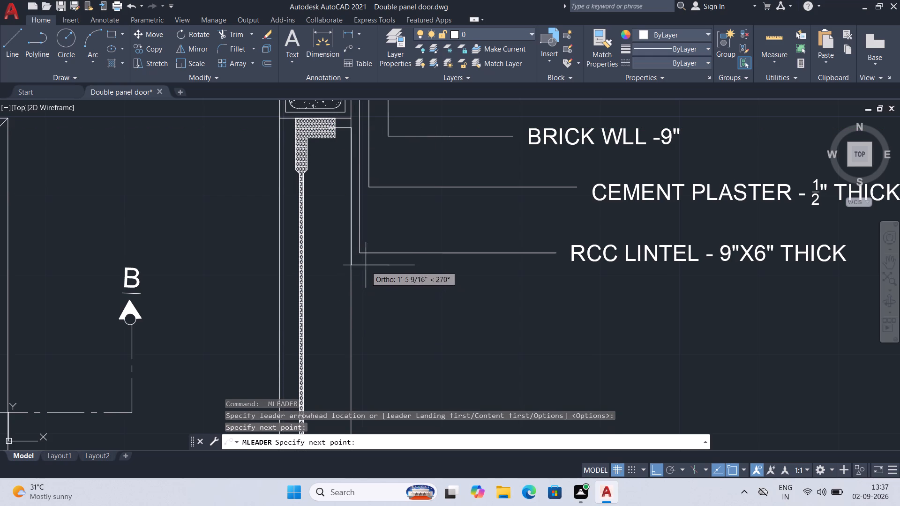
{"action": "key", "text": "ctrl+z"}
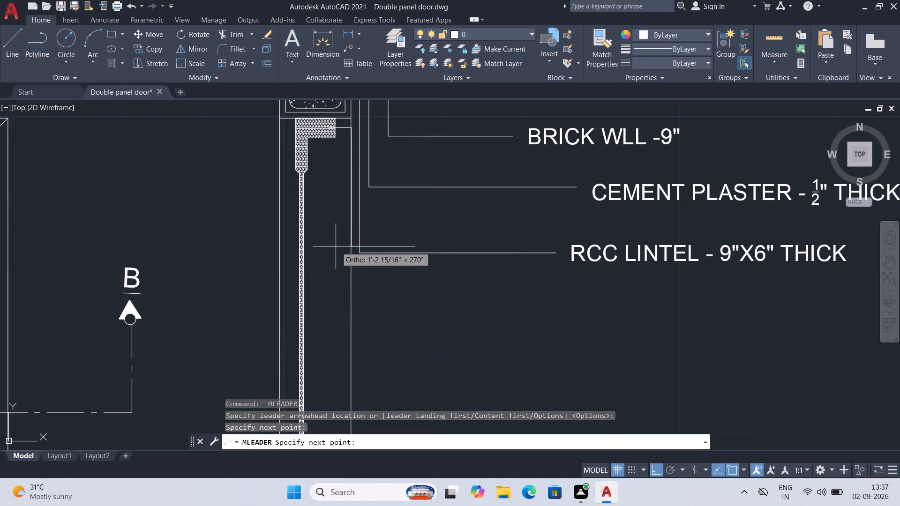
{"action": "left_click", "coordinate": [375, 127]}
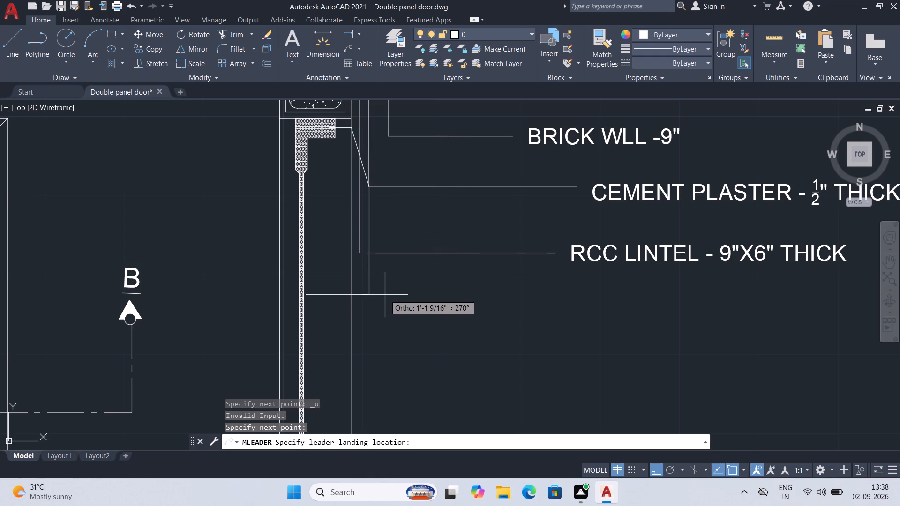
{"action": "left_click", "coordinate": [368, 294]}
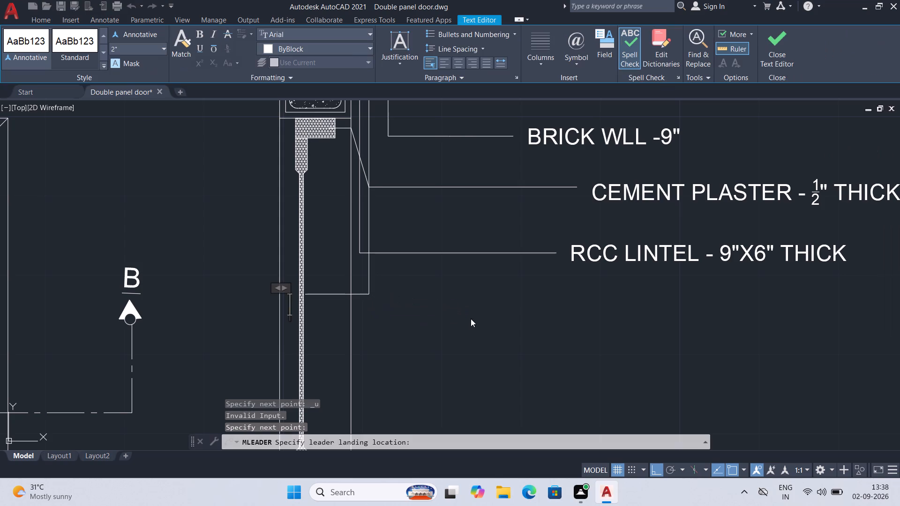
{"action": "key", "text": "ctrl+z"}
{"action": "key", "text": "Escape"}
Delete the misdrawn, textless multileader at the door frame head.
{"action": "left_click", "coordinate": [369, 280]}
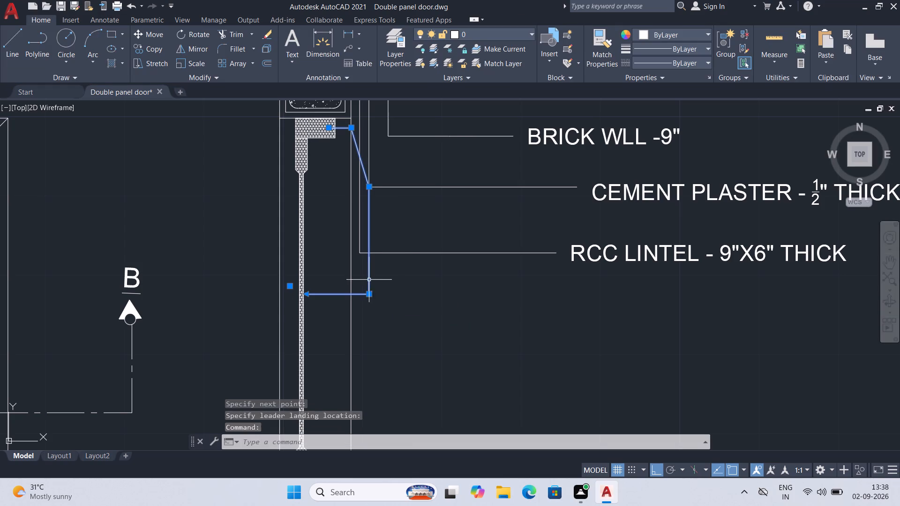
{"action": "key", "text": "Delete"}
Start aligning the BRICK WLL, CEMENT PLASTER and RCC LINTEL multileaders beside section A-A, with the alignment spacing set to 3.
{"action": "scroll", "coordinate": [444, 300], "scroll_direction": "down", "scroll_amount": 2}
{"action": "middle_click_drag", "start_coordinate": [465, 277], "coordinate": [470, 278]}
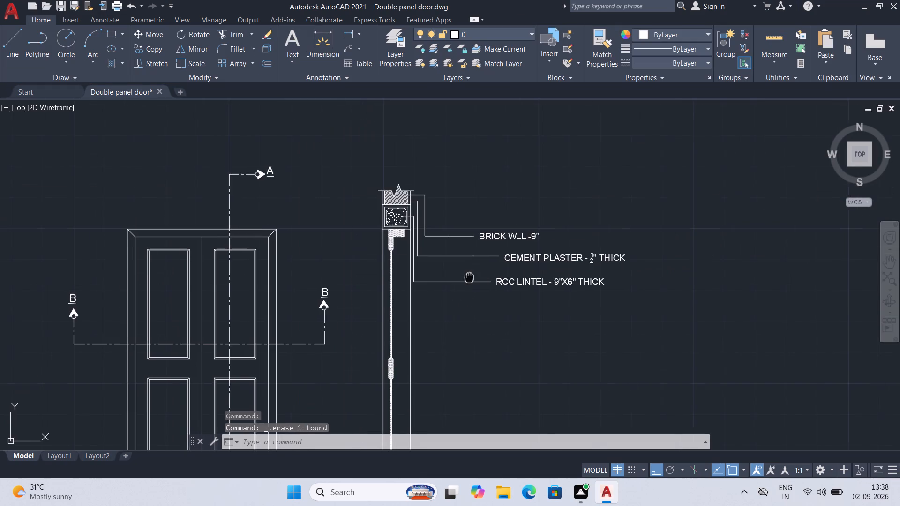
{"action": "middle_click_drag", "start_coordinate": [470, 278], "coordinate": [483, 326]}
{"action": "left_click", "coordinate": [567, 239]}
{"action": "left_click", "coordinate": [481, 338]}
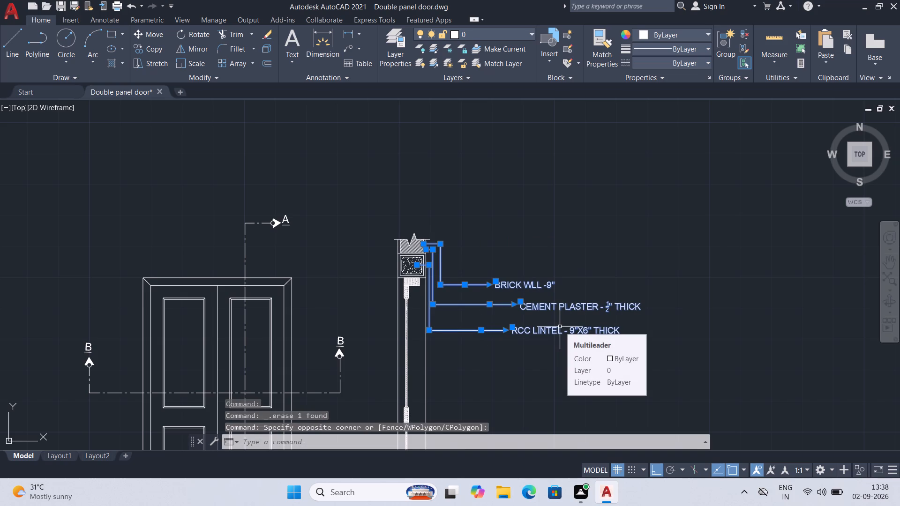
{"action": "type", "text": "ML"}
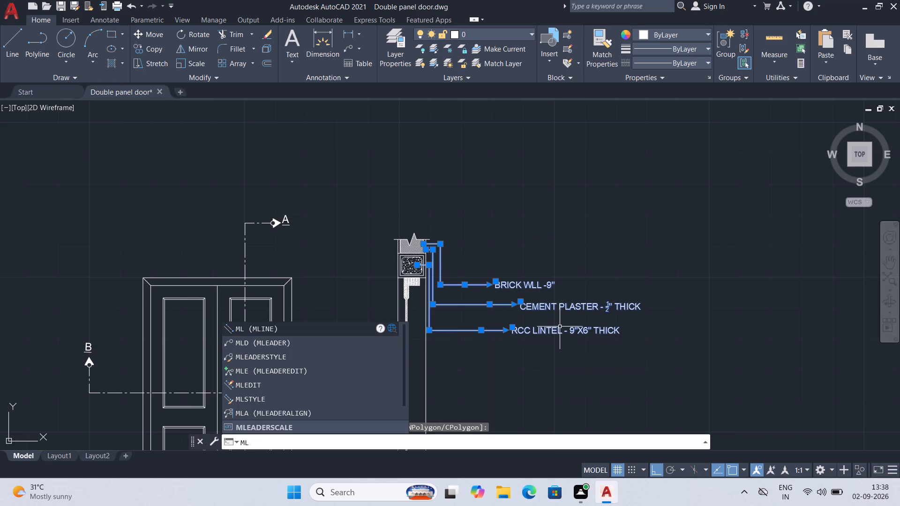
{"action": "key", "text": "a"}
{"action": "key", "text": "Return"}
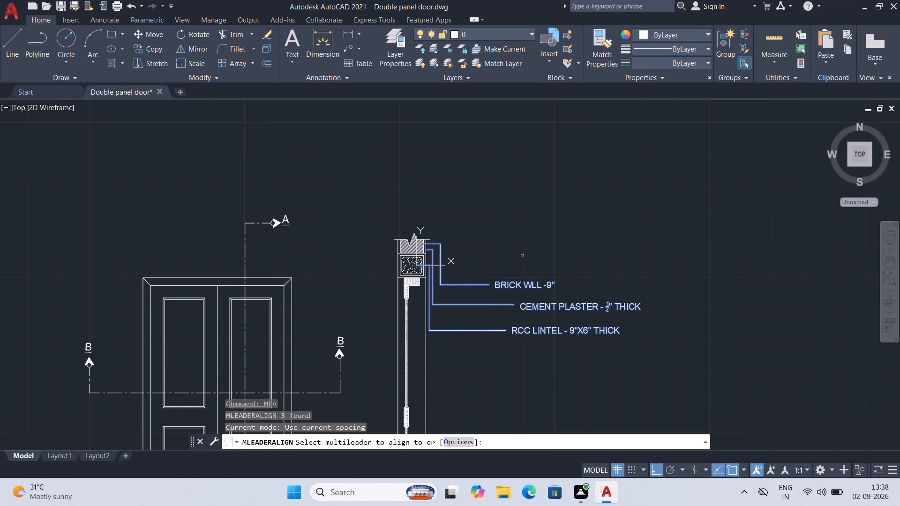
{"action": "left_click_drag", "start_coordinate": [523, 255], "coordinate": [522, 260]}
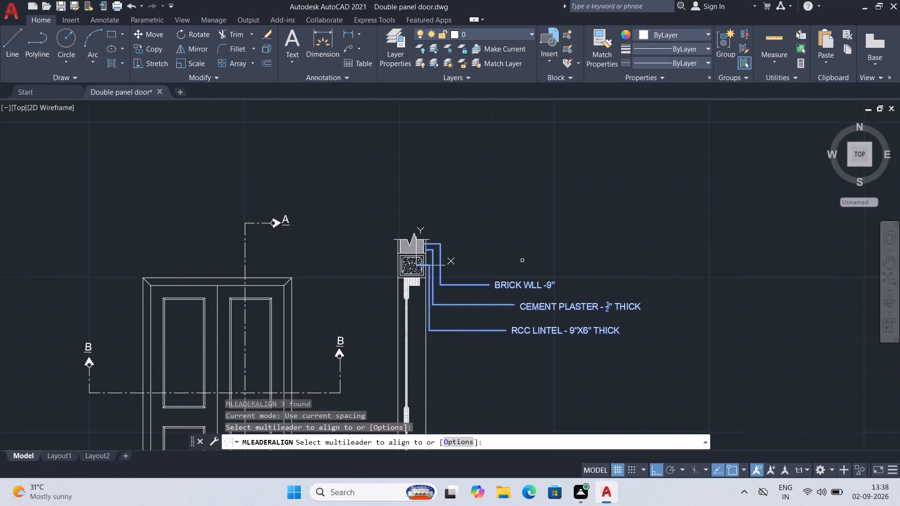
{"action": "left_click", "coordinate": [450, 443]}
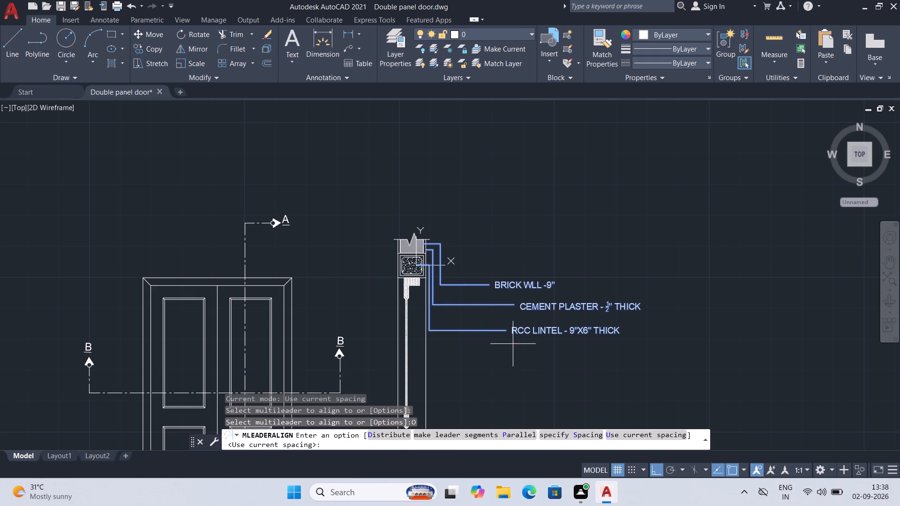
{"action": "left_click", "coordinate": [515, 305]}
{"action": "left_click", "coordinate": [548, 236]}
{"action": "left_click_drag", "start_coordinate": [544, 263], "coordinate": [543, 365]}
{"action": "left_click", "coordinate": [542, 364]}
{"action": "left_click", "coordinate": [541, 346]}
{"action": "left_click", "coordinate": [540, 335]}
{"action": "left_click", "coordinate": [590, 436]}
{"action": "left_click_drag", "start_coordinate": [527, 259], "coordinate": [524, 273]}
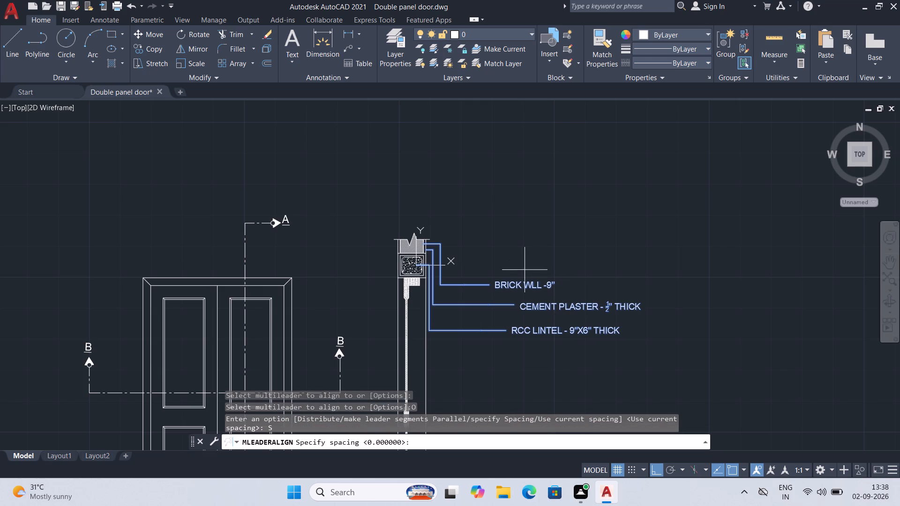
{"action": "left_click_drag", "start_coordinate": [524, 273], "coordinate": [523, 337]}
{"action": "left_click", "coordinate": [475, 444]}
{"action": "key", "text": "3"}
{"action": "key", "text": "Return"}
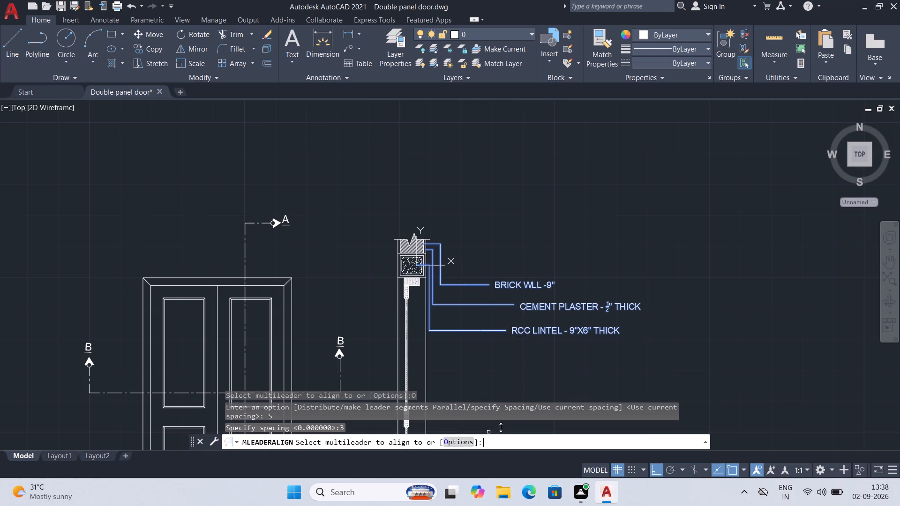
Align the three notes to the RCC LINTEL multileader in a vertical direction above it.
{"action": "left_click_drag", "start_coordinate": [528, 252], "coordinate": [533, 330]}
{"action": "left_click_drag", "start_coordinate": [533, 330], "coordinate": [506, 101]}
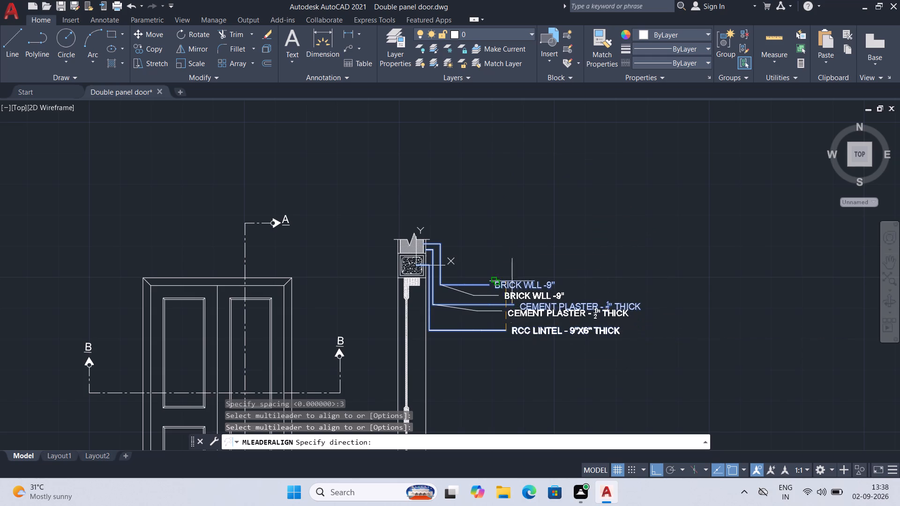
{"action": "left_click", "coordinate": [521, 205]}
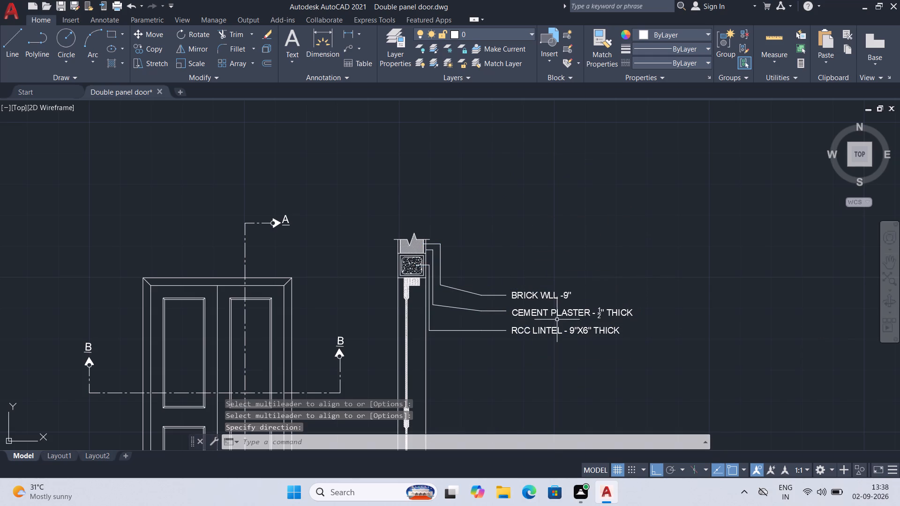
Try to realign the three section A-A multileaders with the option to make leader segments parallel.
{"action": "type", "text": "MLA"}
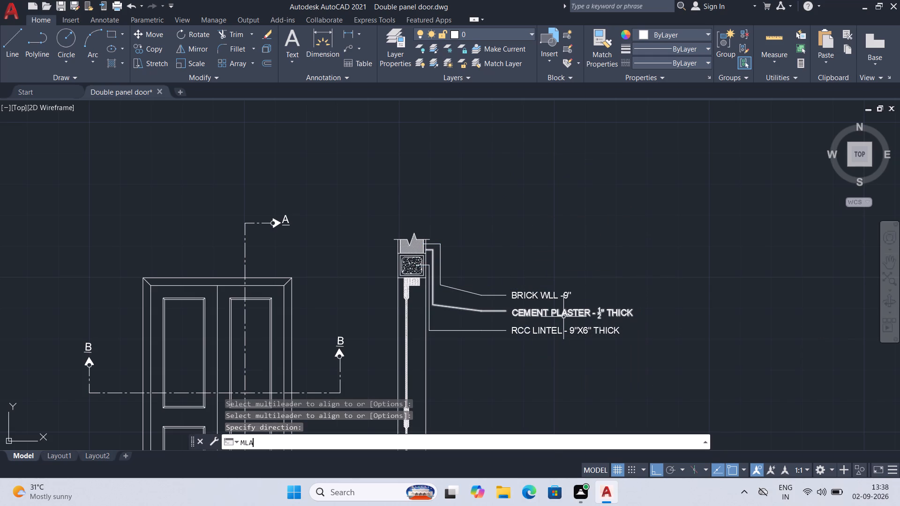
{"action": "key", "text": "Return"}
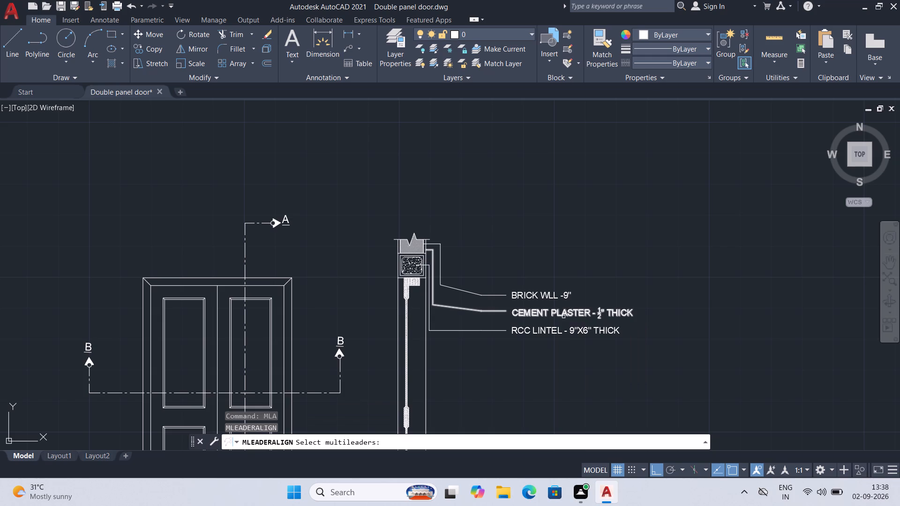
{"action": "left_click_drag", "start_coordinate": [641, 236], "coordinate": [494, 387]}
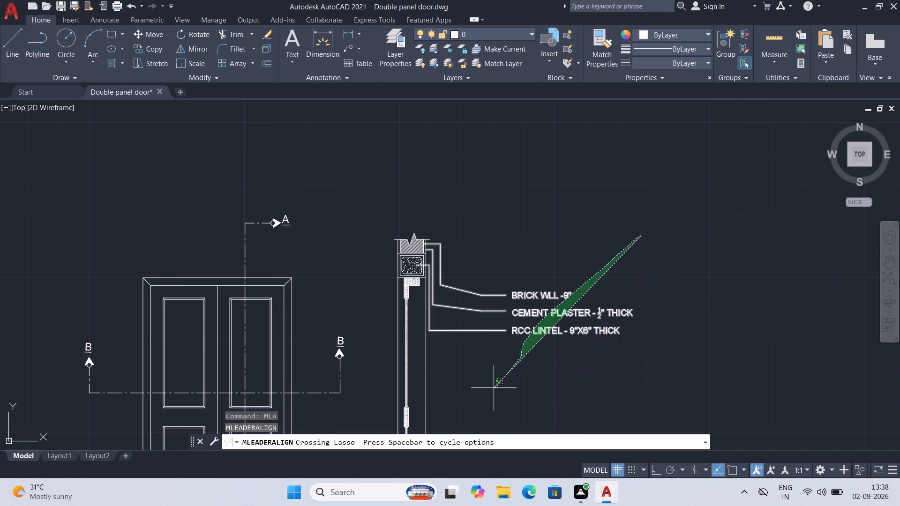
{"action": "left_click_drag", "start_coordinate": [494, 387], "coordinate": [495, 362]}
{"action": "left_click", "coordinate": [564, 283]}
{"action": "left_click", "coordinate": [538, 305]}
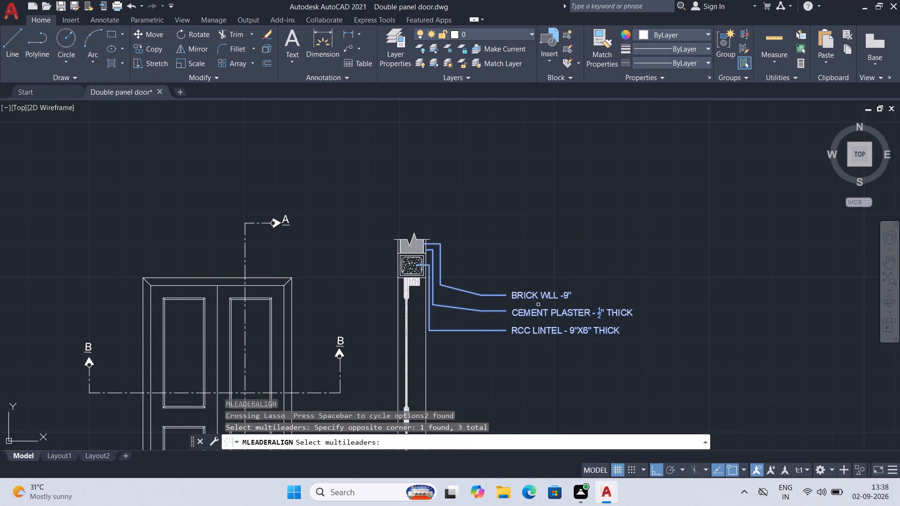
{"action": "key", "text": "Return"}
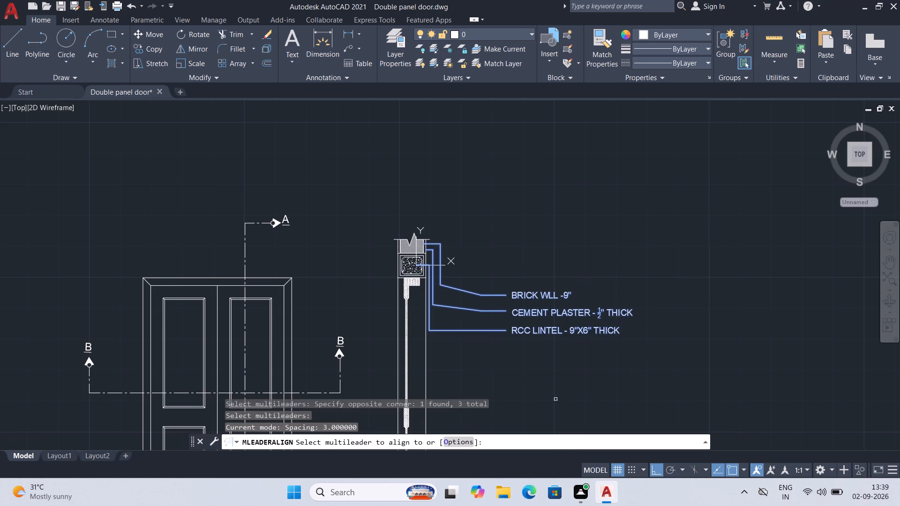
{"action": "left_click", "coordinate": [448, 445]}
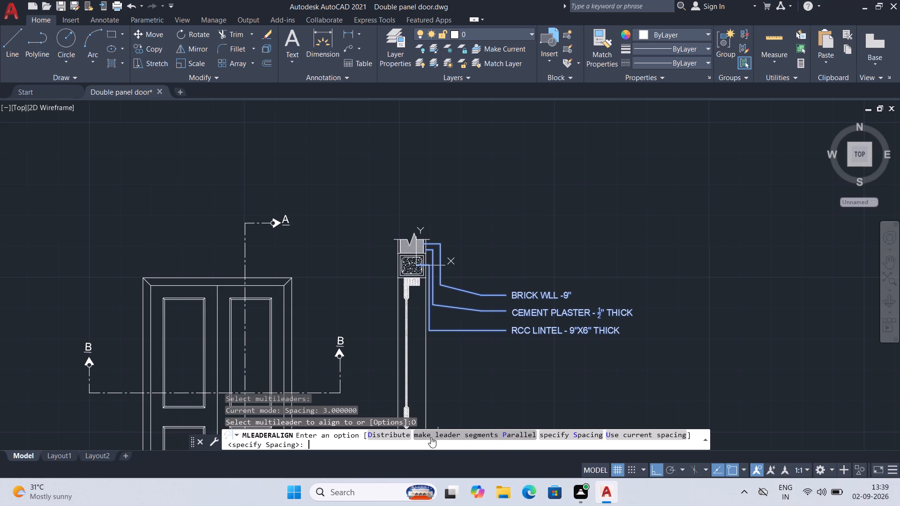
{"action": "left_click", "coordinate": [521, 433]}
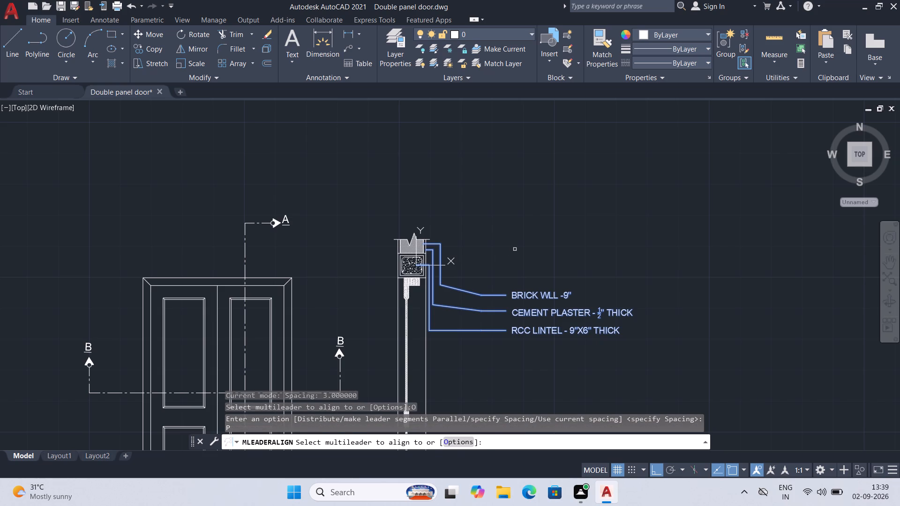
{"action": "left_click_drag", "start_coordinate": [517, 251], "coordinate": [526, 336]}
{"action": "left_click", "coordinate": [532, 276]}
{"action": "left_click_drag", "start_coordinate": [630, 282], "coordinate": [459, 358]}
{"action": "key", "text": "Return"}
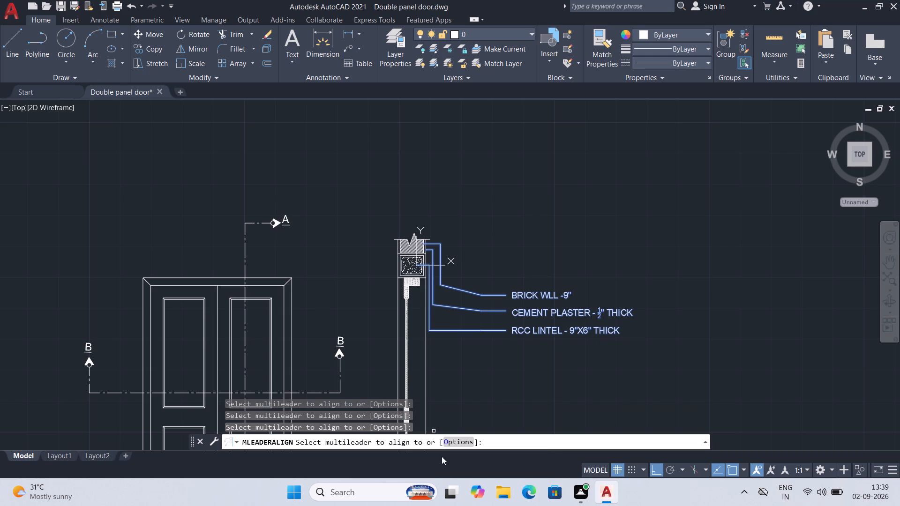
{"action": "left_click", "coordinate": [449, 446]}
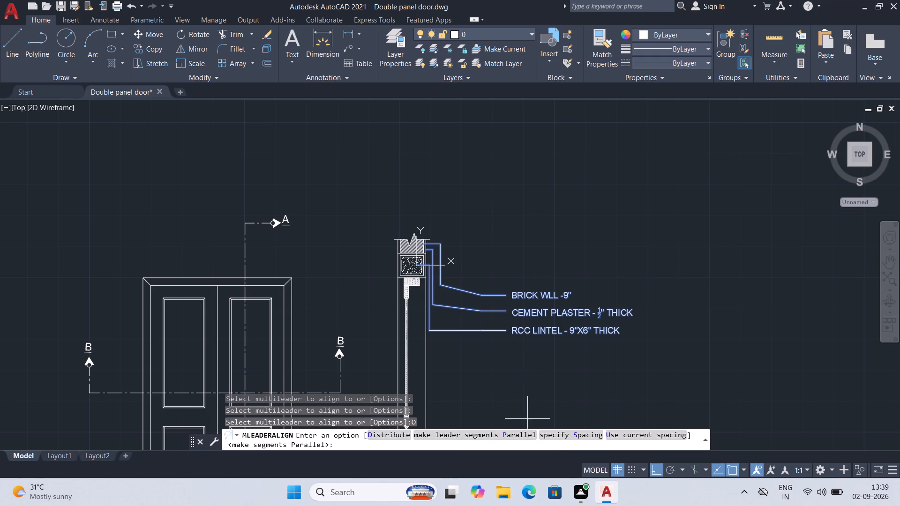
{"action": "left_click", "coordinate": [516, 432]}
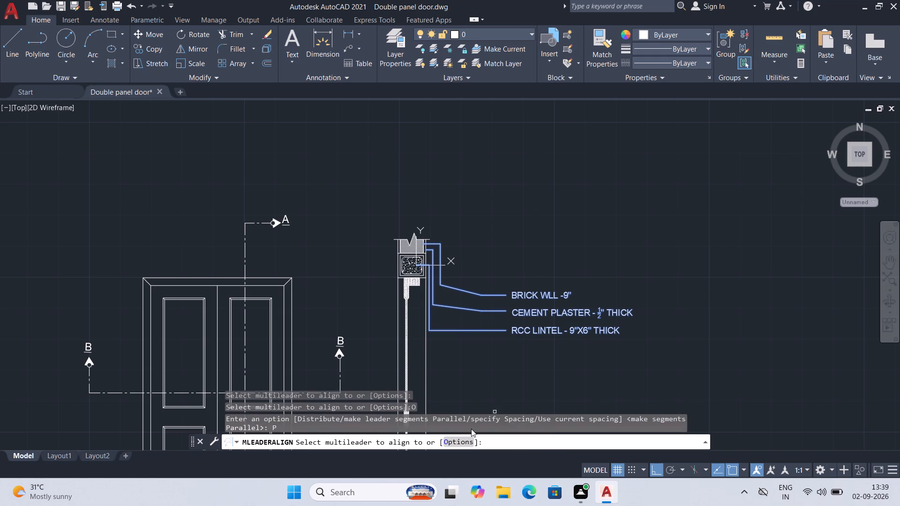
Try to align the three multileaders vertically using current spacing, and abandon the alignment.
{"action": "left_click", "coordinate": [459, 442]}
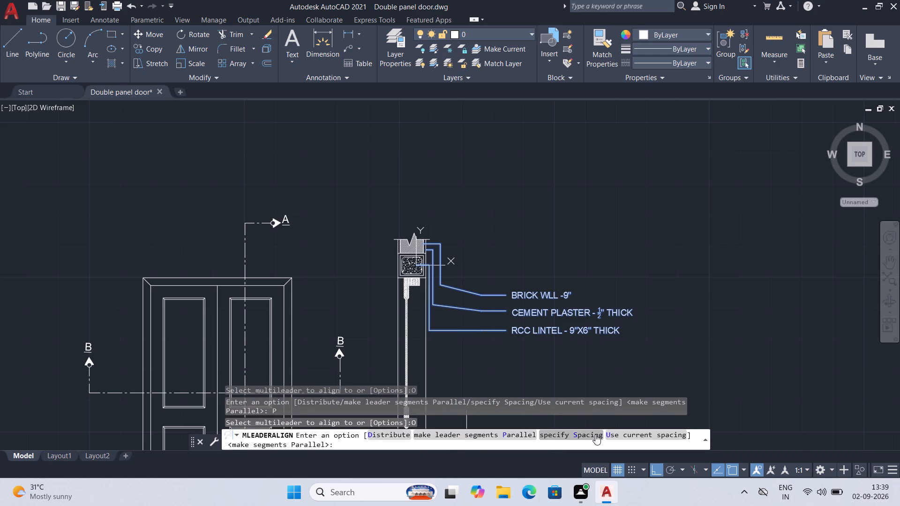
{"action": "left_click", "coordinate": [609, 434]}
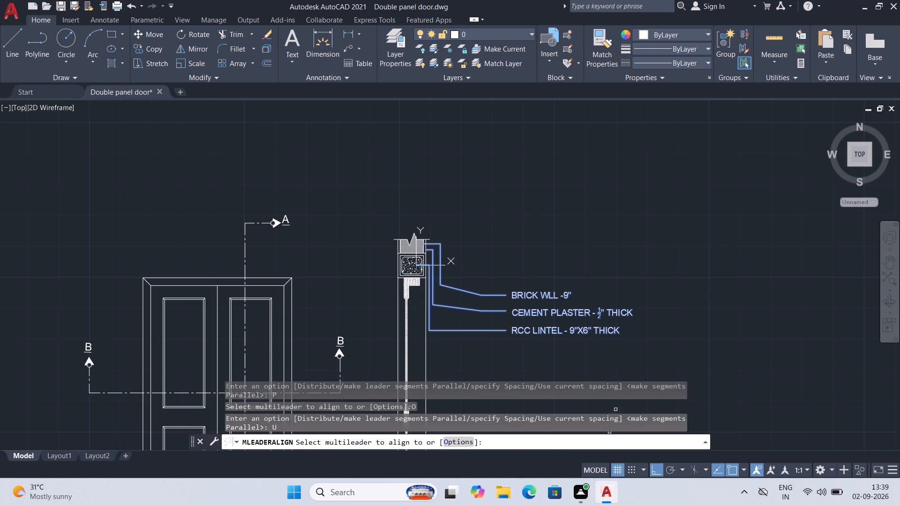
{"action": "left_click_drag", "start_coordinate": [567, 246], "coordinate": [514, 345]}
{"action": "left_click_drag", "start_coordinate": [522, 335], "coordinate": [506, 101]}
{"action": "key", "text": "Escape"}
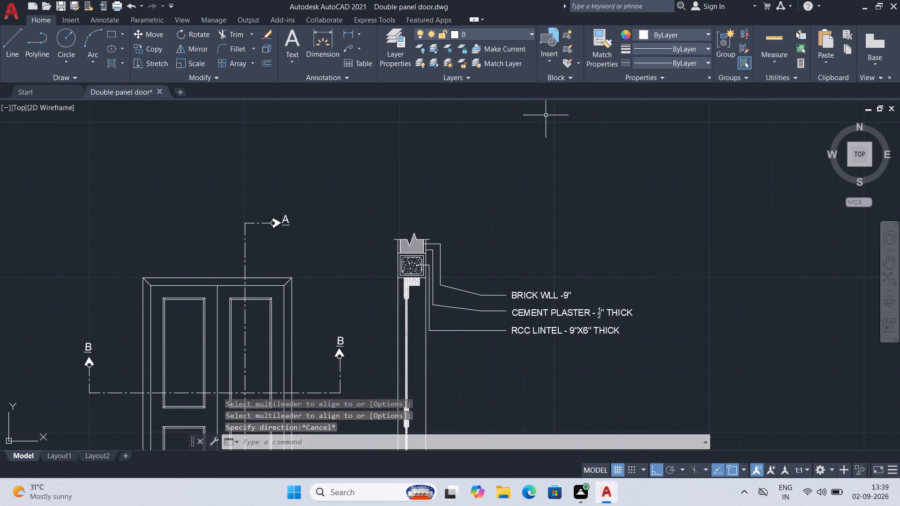
Delete the BRICK WLL, CEMENT PLASTER and RCC LINTEL multileaders beside section A-A.
{"action": "left_click_drag", "start_coordinate": [561, 197], "coordinate": [571, 299]}
{"action": "left_click", "coordinate": [588, 253]}
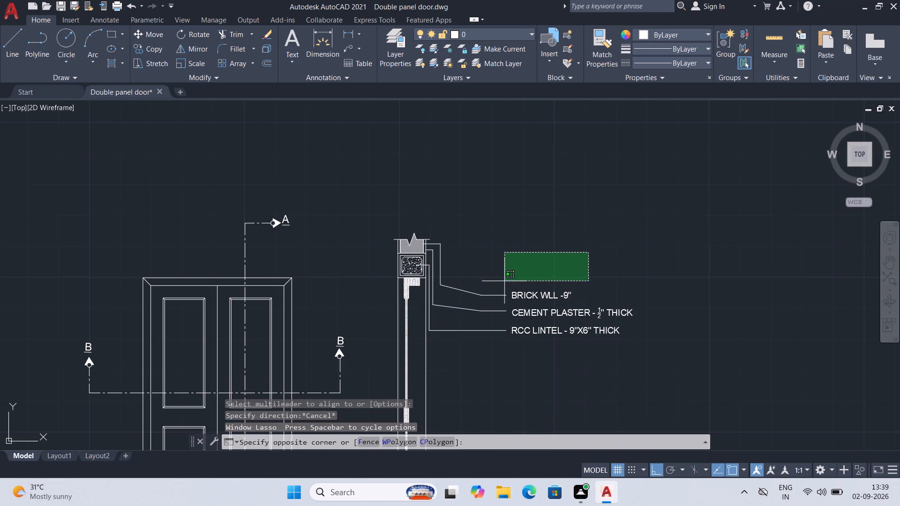
{"action": "left_click", "coordinate": [490, 337]}
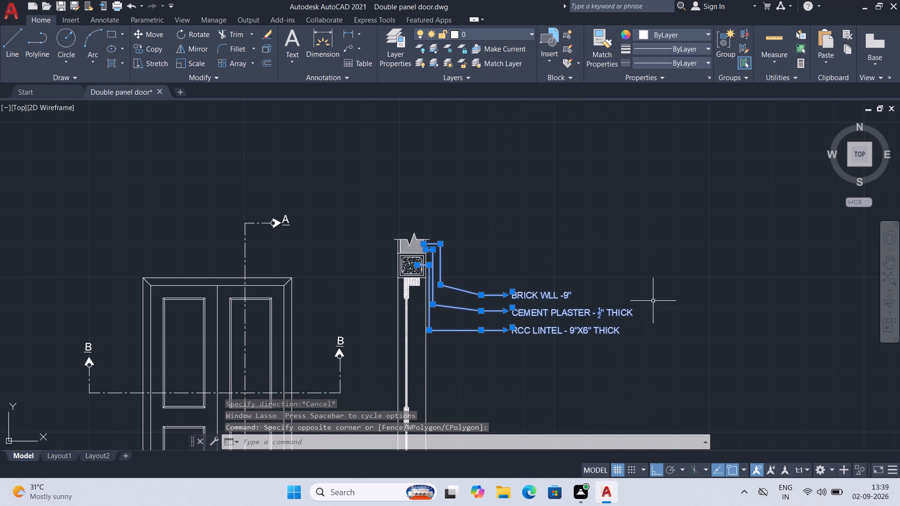
{"action": "key", "text": "Delete"}
Draw a stepped multileader from section A-A's hatched brick wall, about 3'-4" outward, down below the lintel level, and outward again.
{"action": "type", "text": "MLD"}
{"action": "key", "text": "Return"}
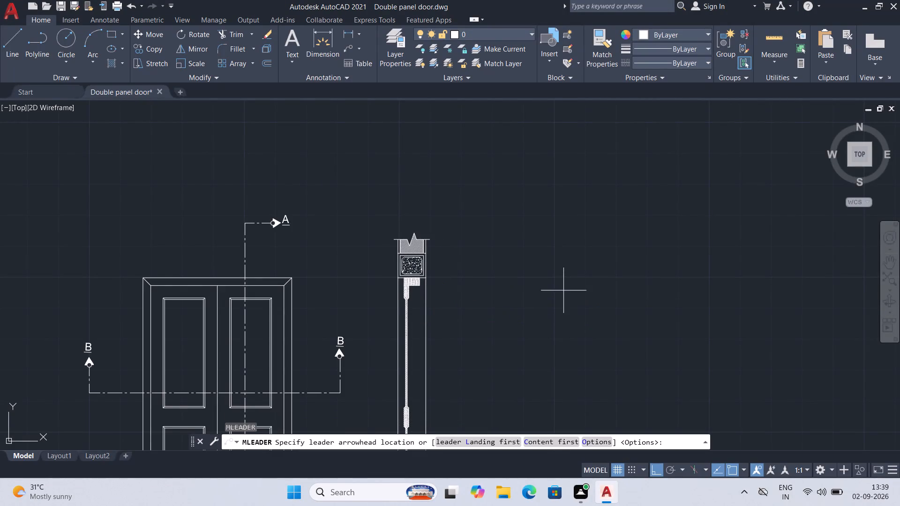
{"action": "scroll", "coordinate": [530, 274], "scroll_direction": "up", "scroll_amount": 1}
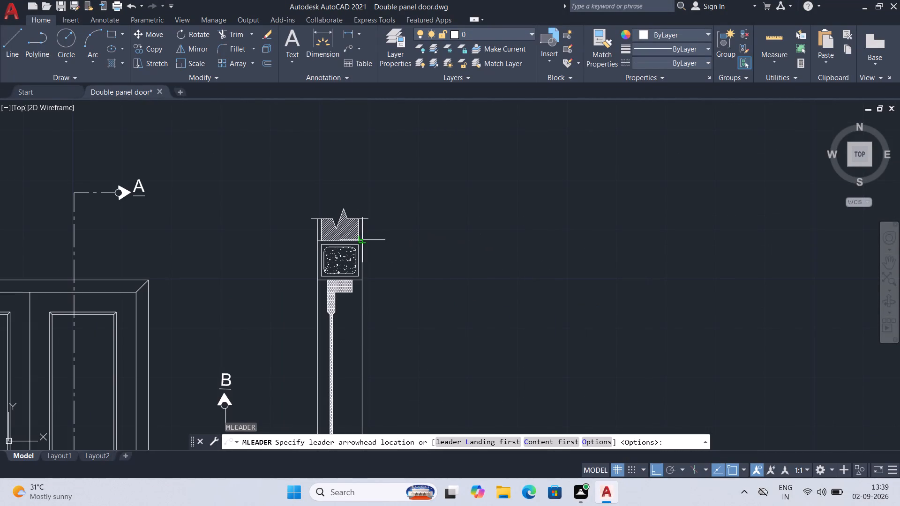
{"action": "left_click", "coordinate": [351, 229]}
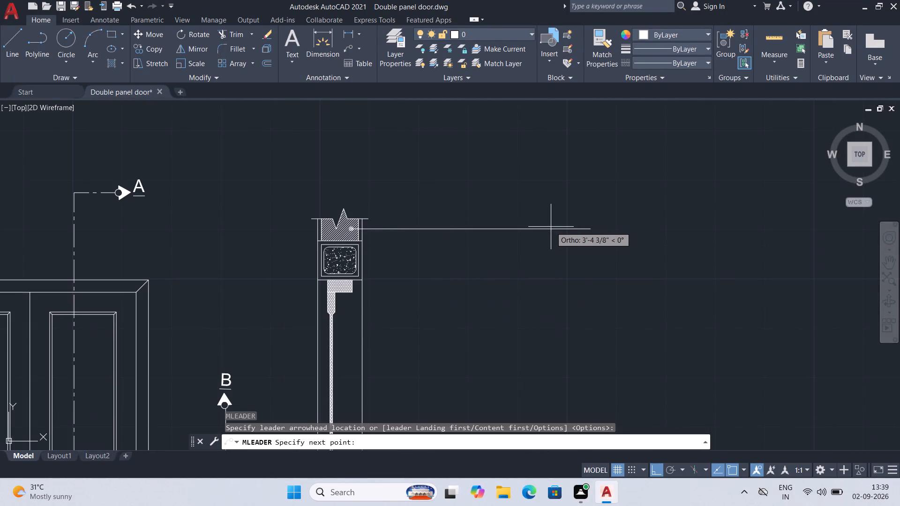
{"action": "left_click", "coordinate": [551, 227]}
{"action": "middle_click_drag", "start_coordinate": [582, 360], "coordinate": [586, 242]}
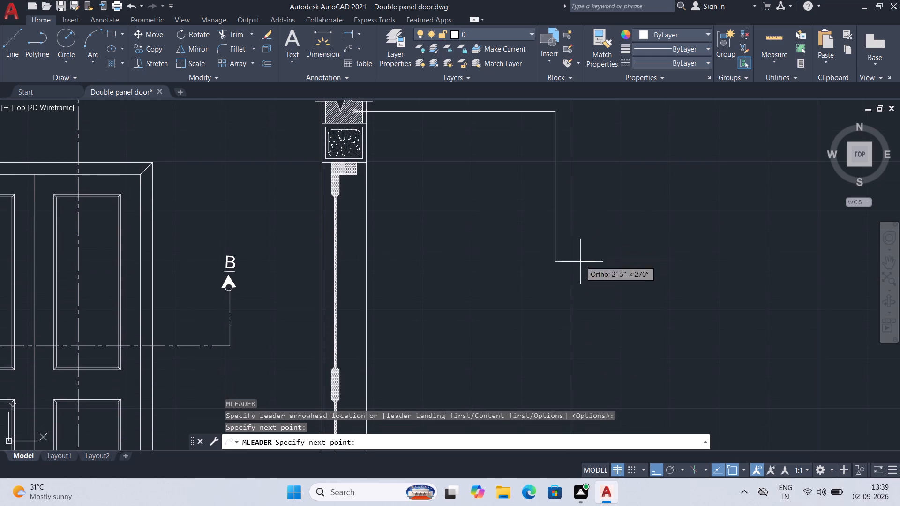
{"action": "left_click", "coordinate": [577, 281]}
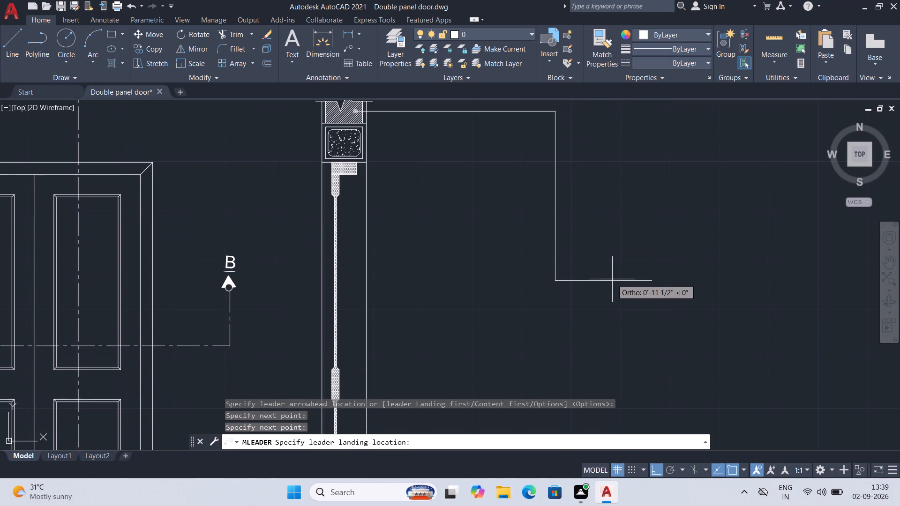
{"action": "left_click", "coordinate": [623, 281]}
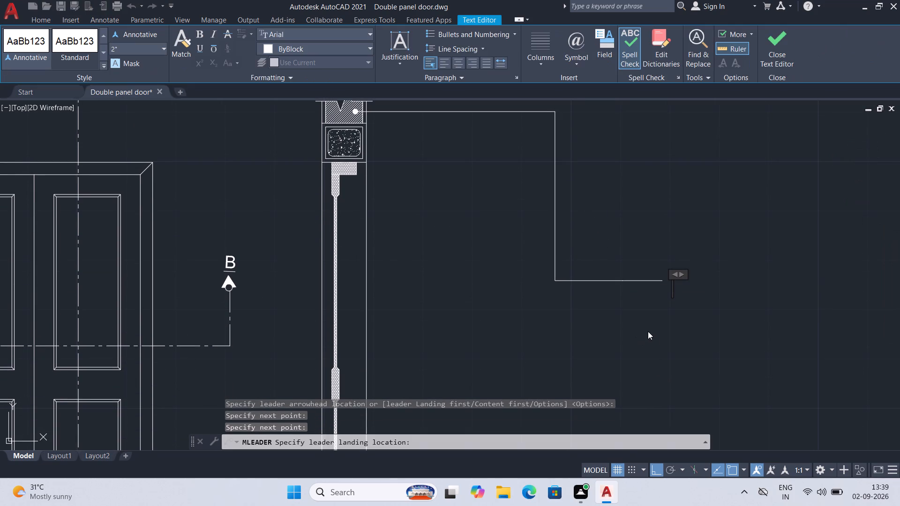
Label the leader from section A-A's hatched brick wall as BRICK WALL - 9".
{"action": "type", "text": "BRICK"}
{"action": "key", "text": "space"}
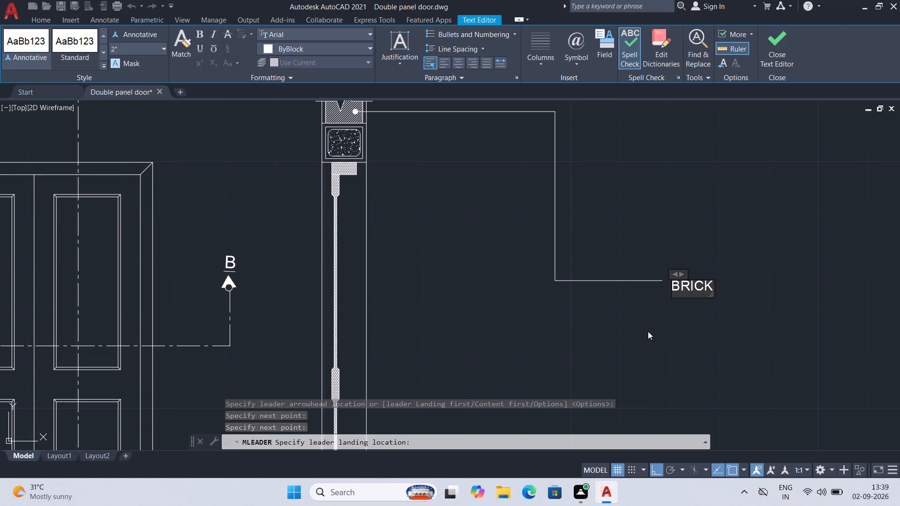
{"action": "type", "text": "WALL - 9\""}
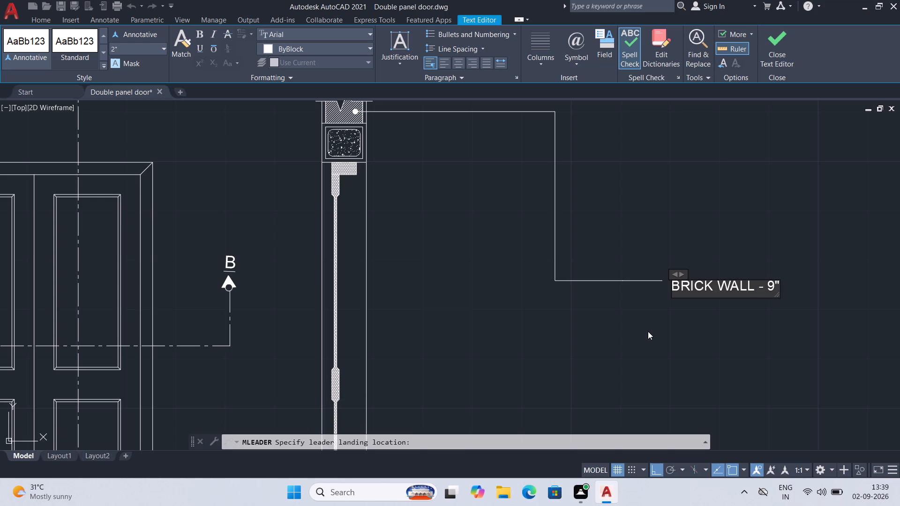
{"action": "double_click", "coordinate": [644, 329]}
{"action": "left_click", "coordinate": [471, 284]}
{"action": "key", "text": "space"}
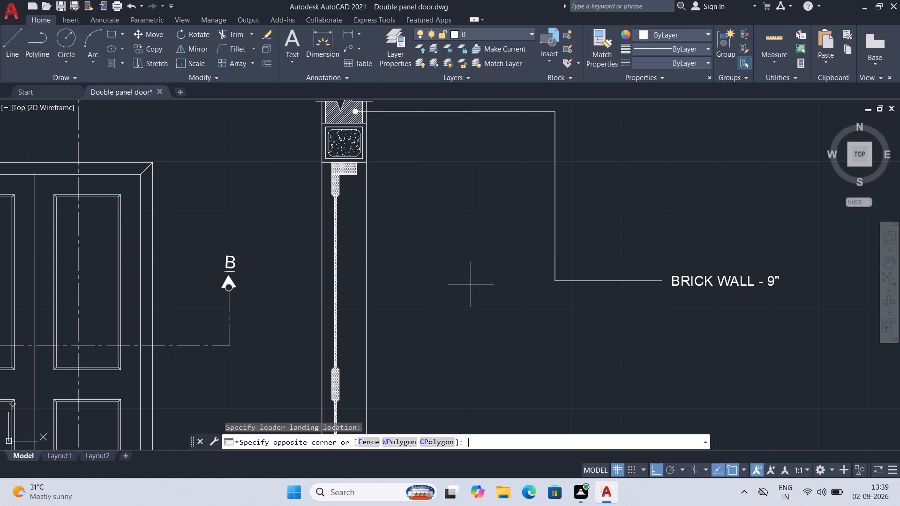
{"action": "left_click", "coordinate": [424, 187]}
Draw a stepped multileader from section A-A's outer plaster face, running inside the brick wall leader and ending just below its note.
{"action": "key", "text": "space"}
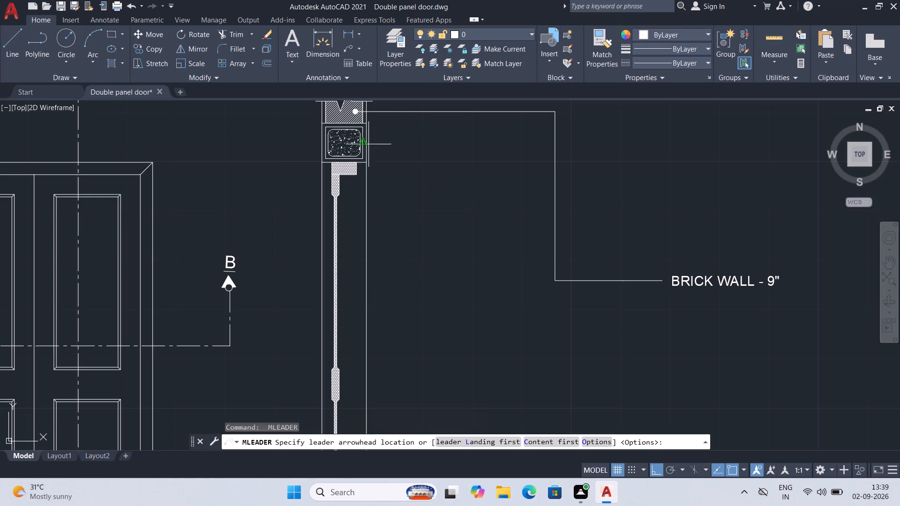
{"action": "scroll", "coordinate": [382, 143], "scroll_direction": "up", "scroll_amount": 2}
{"action": "middle_click_drag", "start_coordinate": [403, 156], "coordinate": [389, 295]}
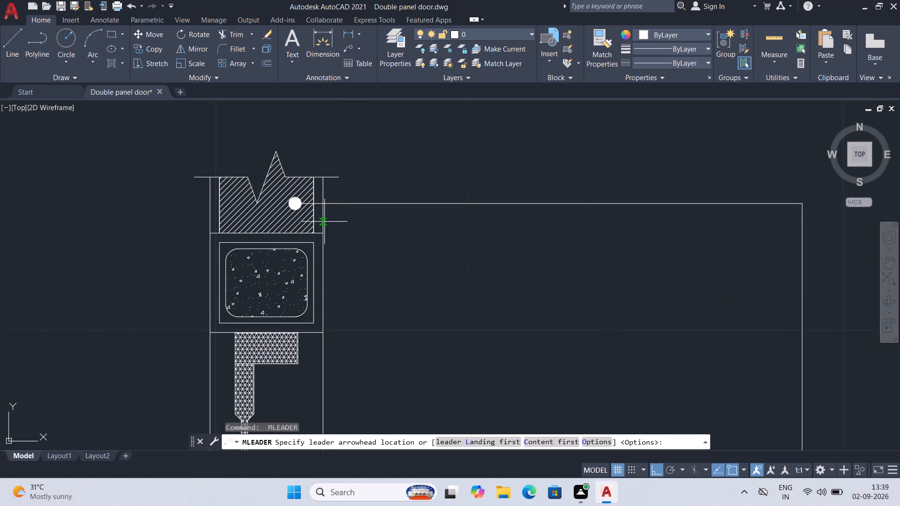
{"action": "left_click", "coordinate": [318, 216]}
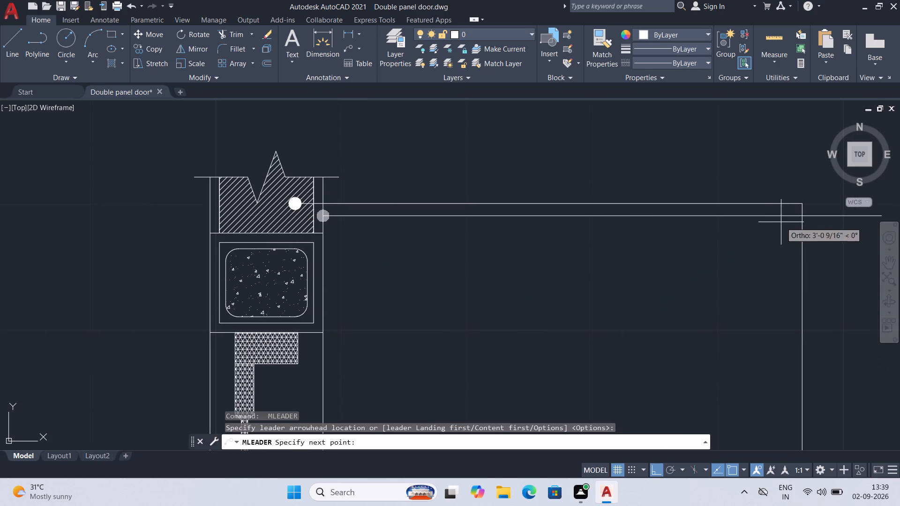
{"action": "left_click", "coordinate": [682, 250]}
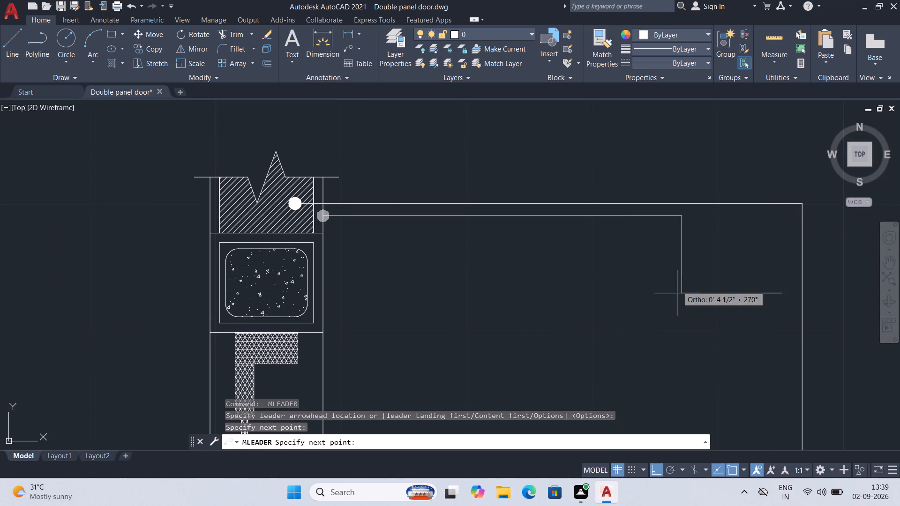
{"action": "middle_click_drag", "start_coordinate": [677, 344], "coordinate": [653, 190]}
{"action": "middle_click_drag", "start_coordinate": [680, 361], "coordinate": [625, 144]}
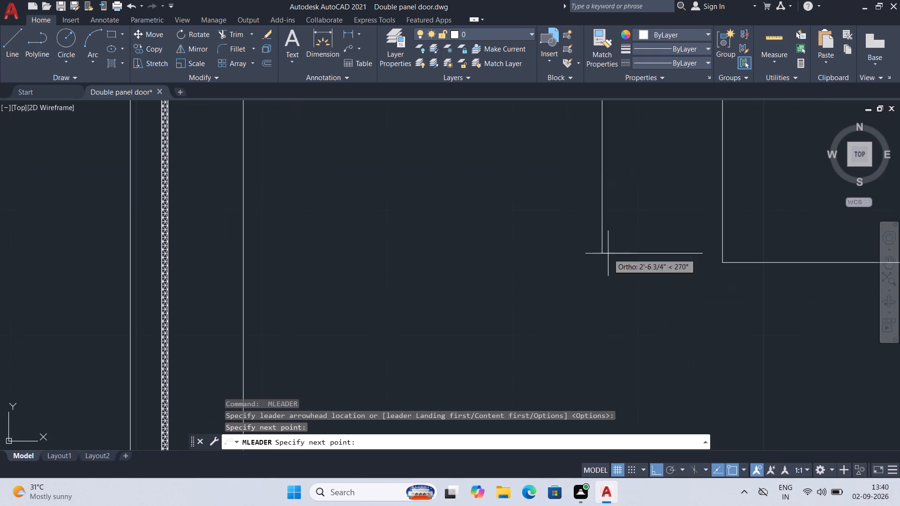
{"action": "left_click", "coordinate": [631, 317]}
{"action": "middle_click_drag", "start_coordinate": [807, 323], "coordinate": [498, 349]}
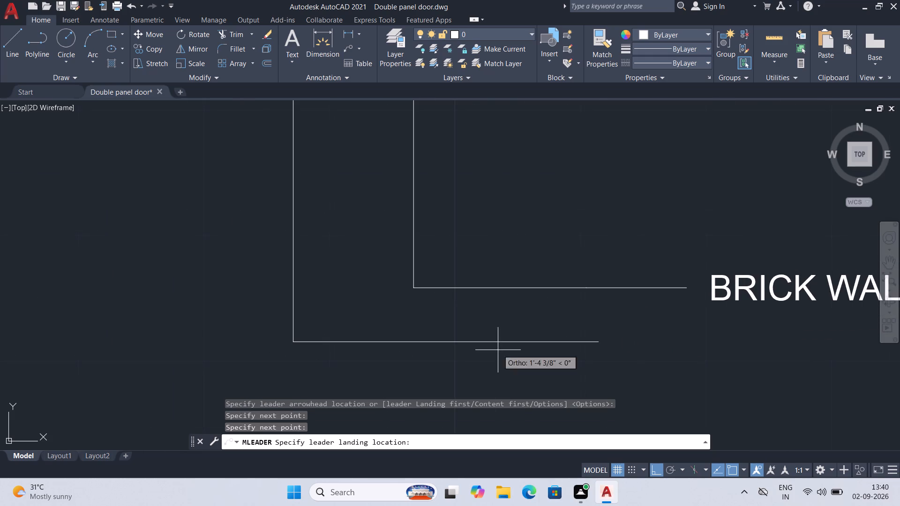
{"action": "left_click", "coordinate": [588, 378]}
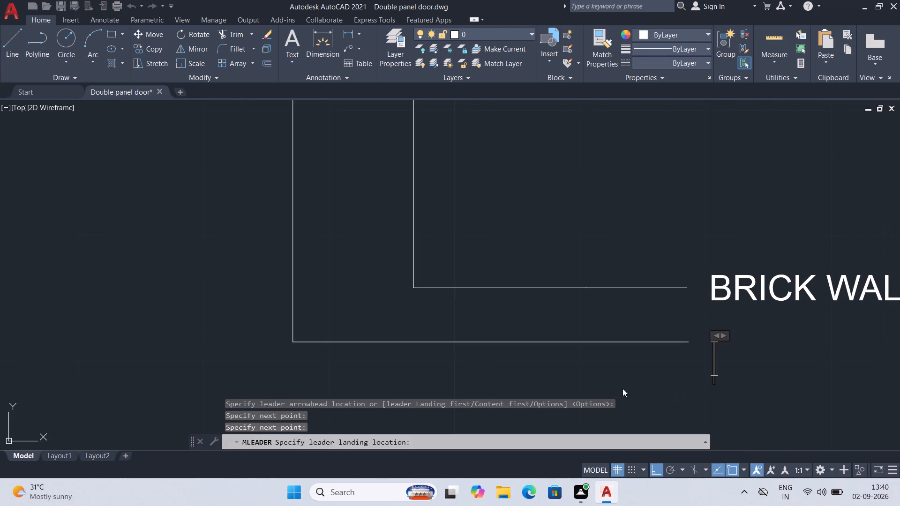
Label the plaster leader as CEMENT PLASTER - 1/2" THICK, with the 1/2 as a stacked fraction.
{"action": "type", "text": "CEMENT"}
{"action": "key", "text": "space"}
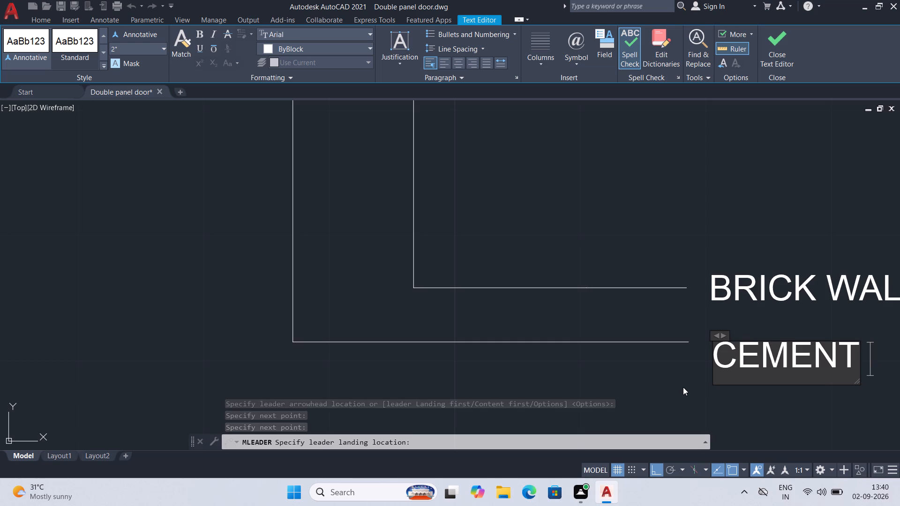
{"action": "type", "text": "PLAAS"}
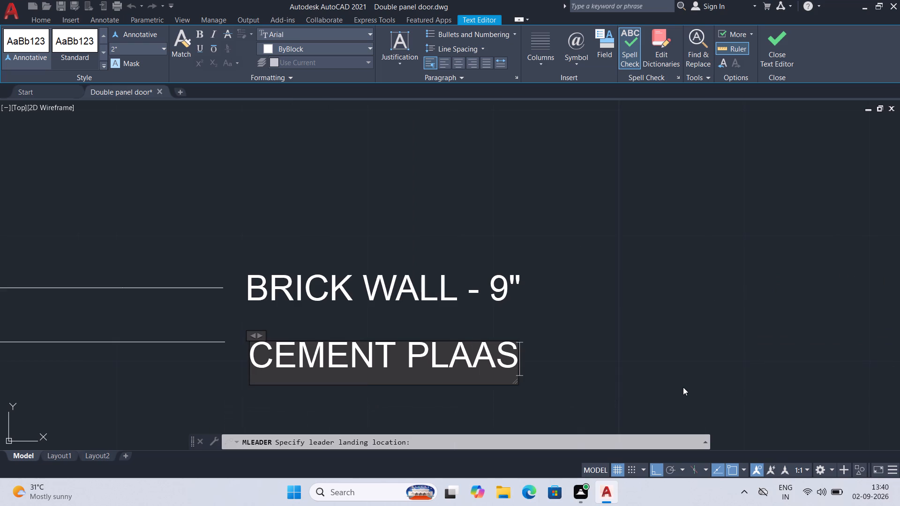
{"action": "key", "text": "BackSpace"}
{"action": "key", "text": "BackSpace"}
{"action": "type", "text": "STER"}
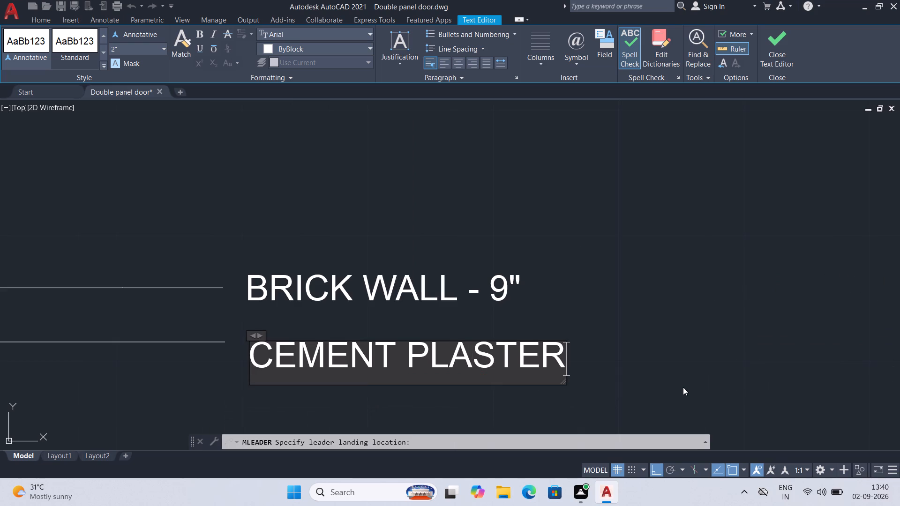
{"action": "key", "text": "space"}
{"action": "type", "text": "-"}
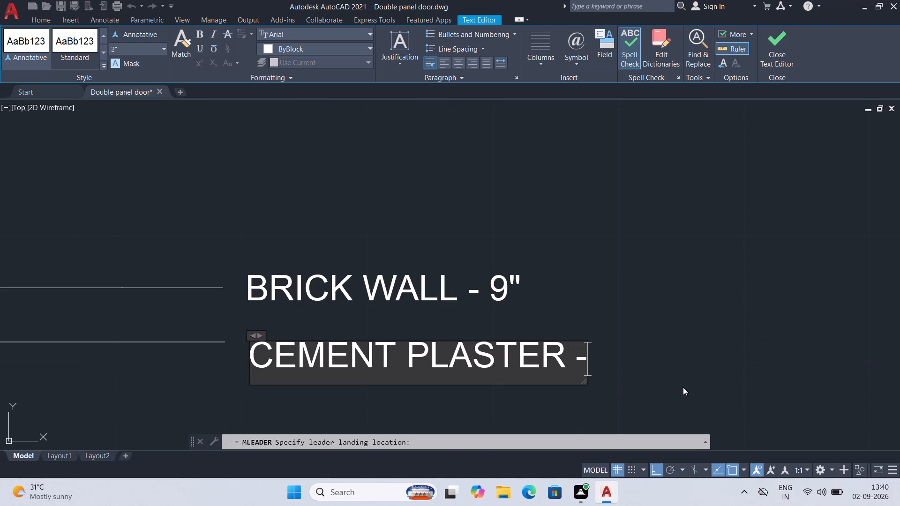
{"action": "key", "text": "space"}
{"action": "type", "text": "1/2\""}
{"action": "key", "text": "space"}
{"action": "type", "text": "THICK"}
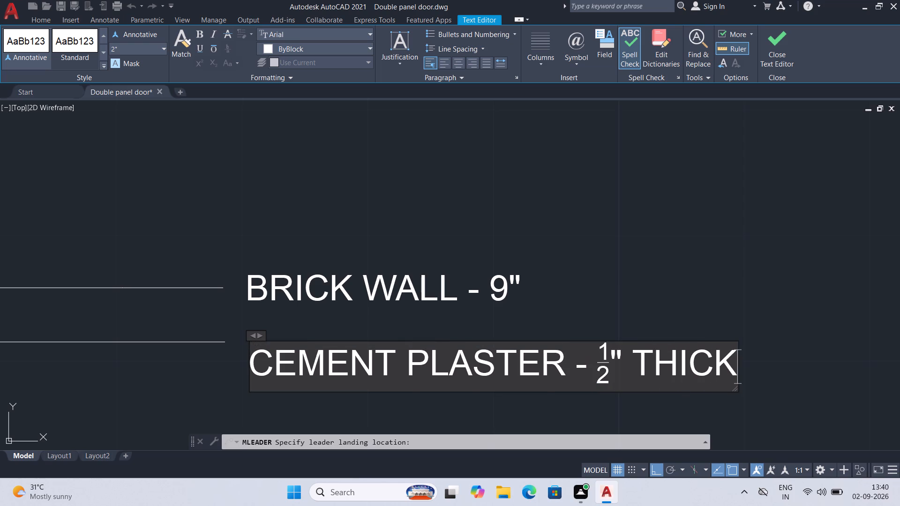
{"action": "left_click", "coordinate": [765, 349]}
Draw a stepped multileader from section A-A's concrete lintel, about 1'-10 1/2" outward, down below the CEMENT PLASTER note, and outward again.
{"action": "scroll", "coordinate": [535, 427], "scroll_direction": "down", "scroll_amount": 2}
{"action": "middle_click_drag", "start_coordinate": [510, 307], "coordinate": [520, 304]}
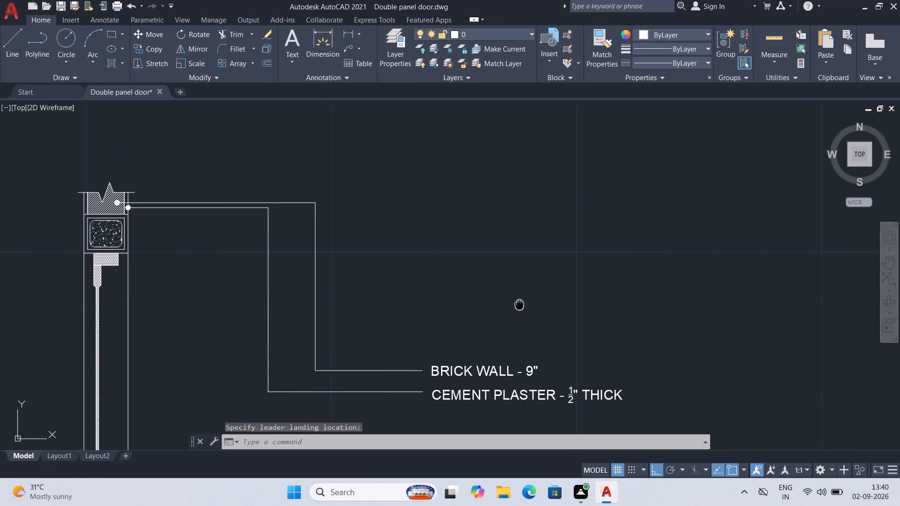
{"action": "middle_click_drag", "start_coordinate": [520, 304], "coordinate": [540, 272]}
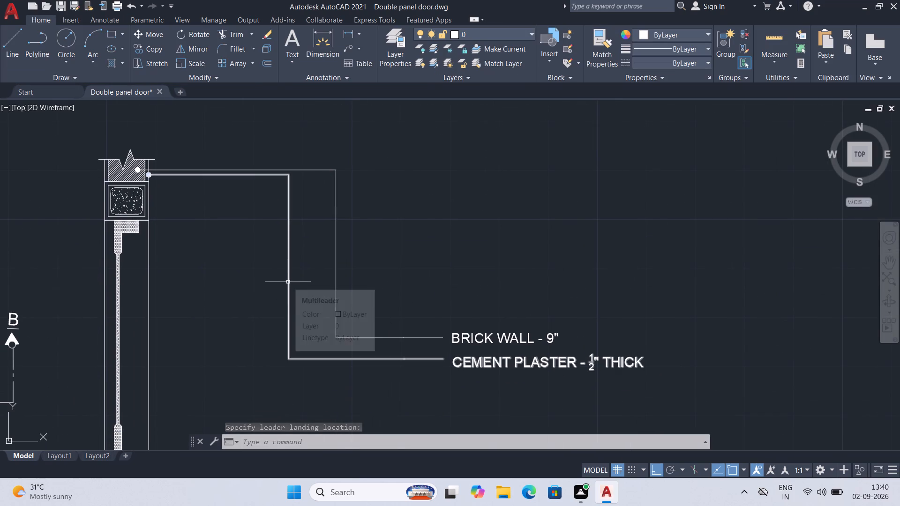
{"action": "key", "text": "space"}
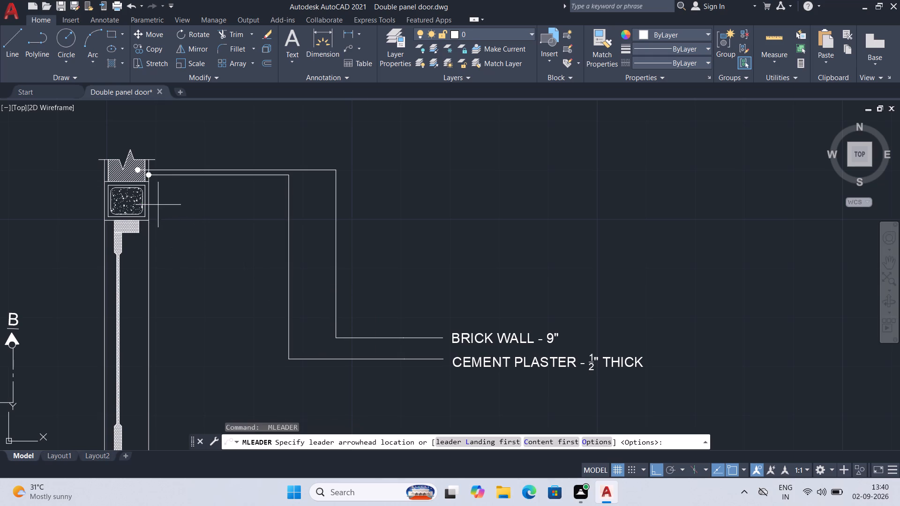
{"action": "left_click", "coordinate": [136, 199]}
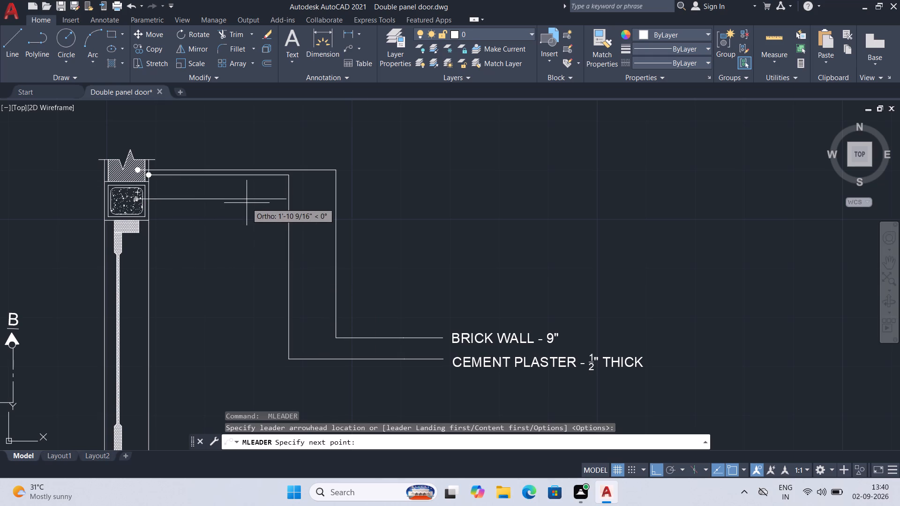
{"action": "left_click", "coordinate": [247, 203]}
{"action": "middle_click_drag", "start_coordinate": [268, 379], "coordinate": [285, 289]}
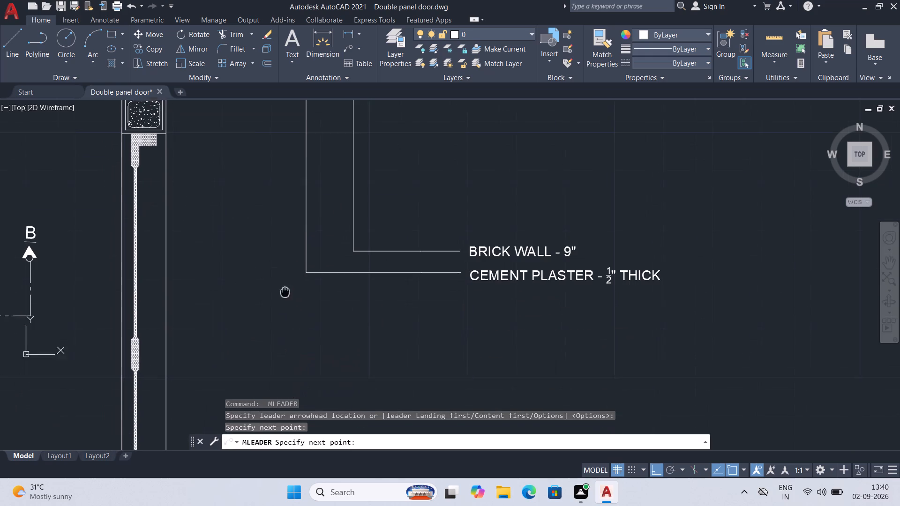
{"action": "middle_click_drag", "start_coordinate": [285, 289], "coordinate": [285, 287]}
{"action": "left_click", "coordinate": [283, 306]}
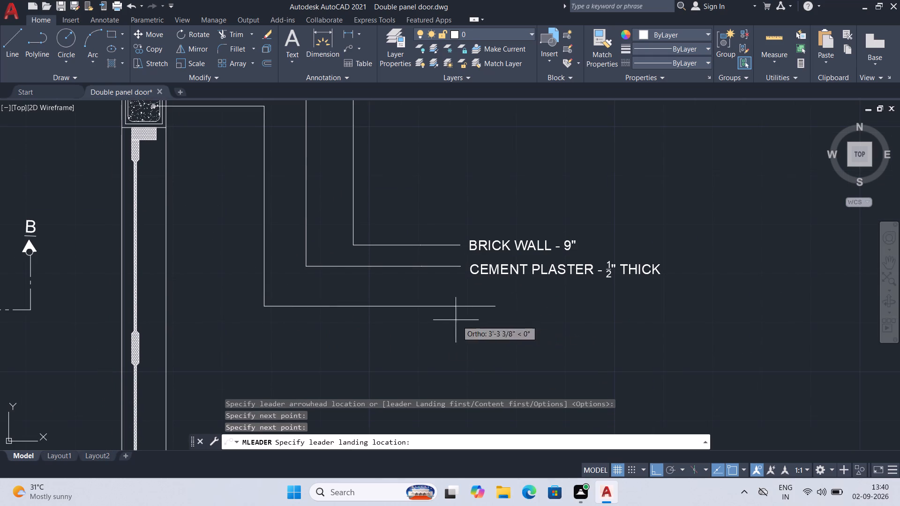
{"action": "left_click", "coordinate": [425, 305]}
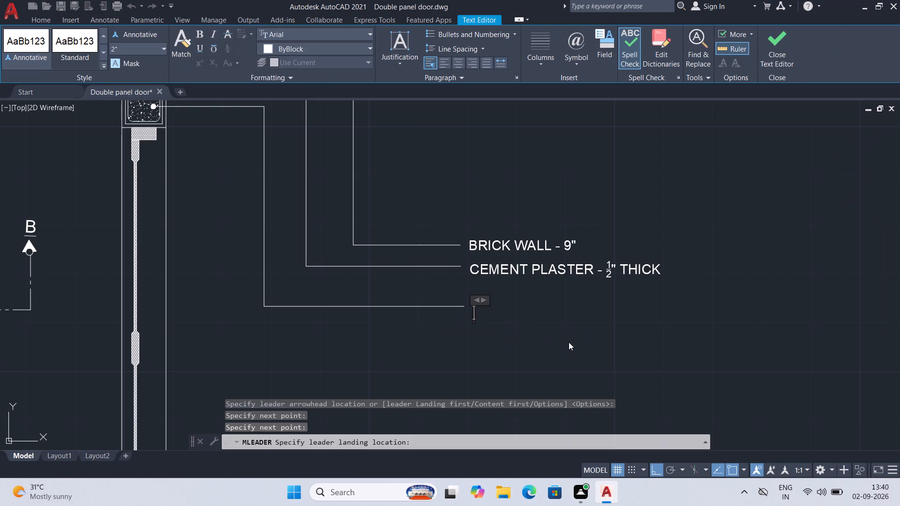
Label the lintel leader as RCC LINTEL - 9"X6" THICK.
{"action": "type", "text": "RCC"}
{"action": "key", "text": "space"}
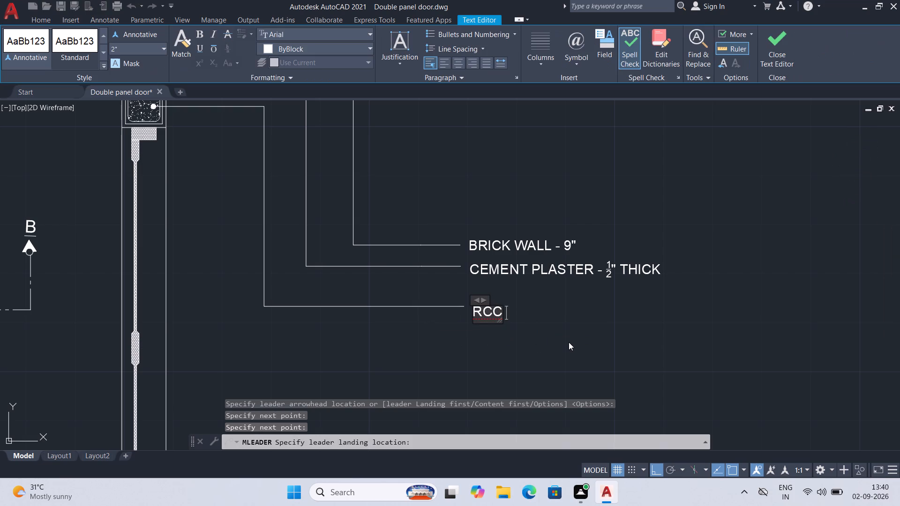
{"action": "type", "text": "LINTEL"}
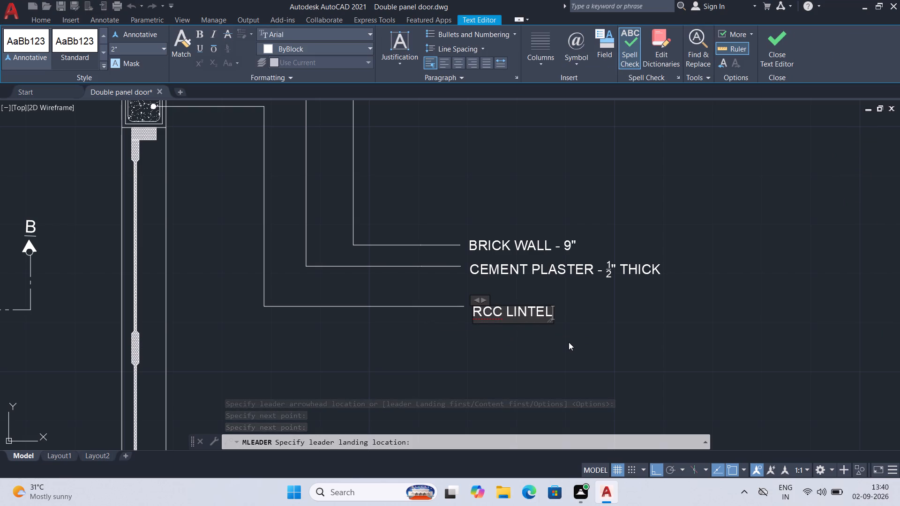
{"action": "key", "text": "space"}
{"action": "type", "text": "- 9"}
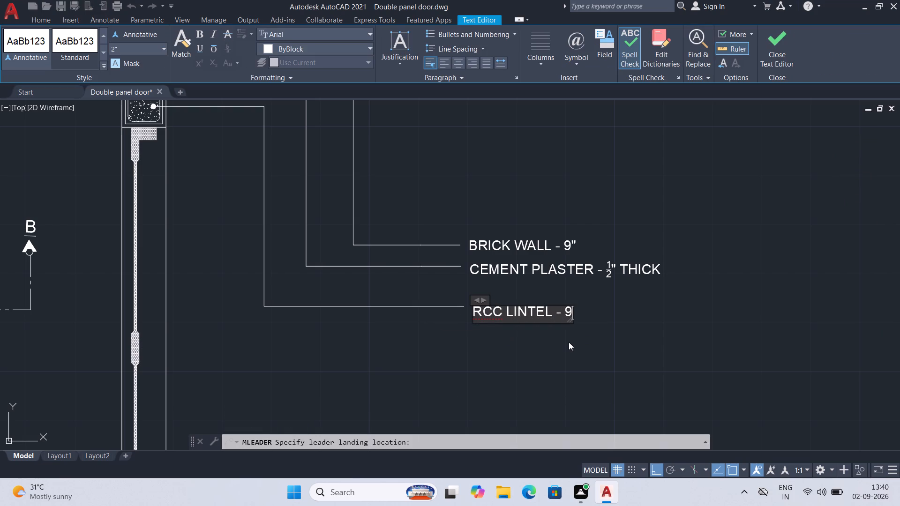
{"action": "key", "text": "shift+quotedbl"}
{"action": "type", "text": "X6"}
{"action": "key", "text": "shift+quotedbl"}
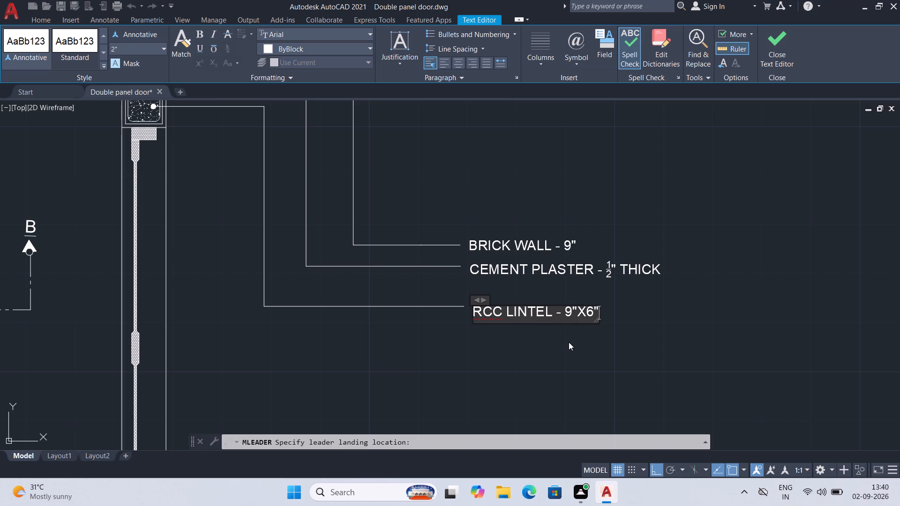
{"action": "key", "text": "space"}
{"action": "type", "text": "THICK"}
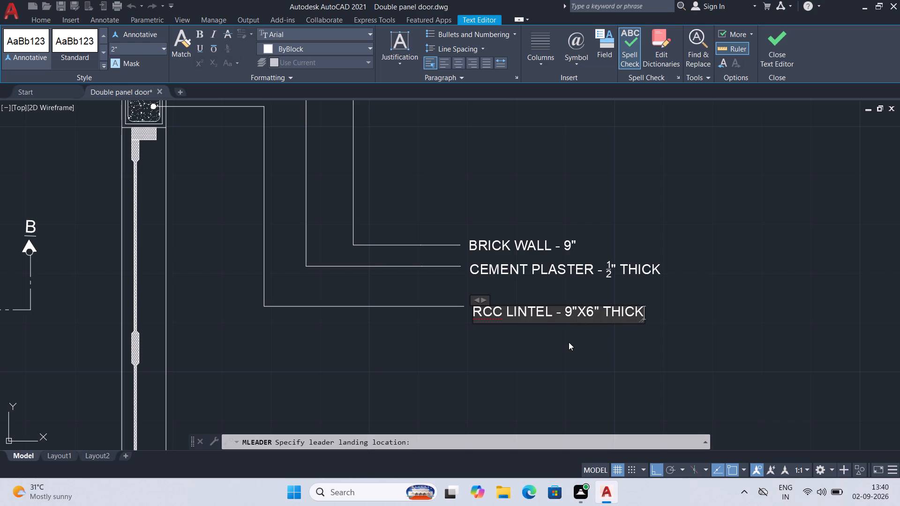
{"action": "left_click", "coordinate": [715, 327]}
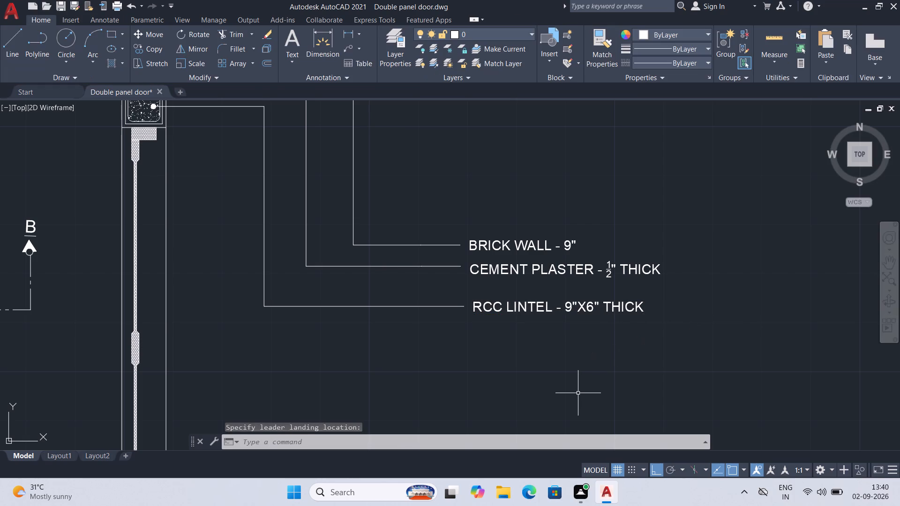
Draw a multileader from the hatched door frame head, outward to just inside the lintel leader, and about 3'-3 7/8" down.
{"action": "key", "text": "space"}
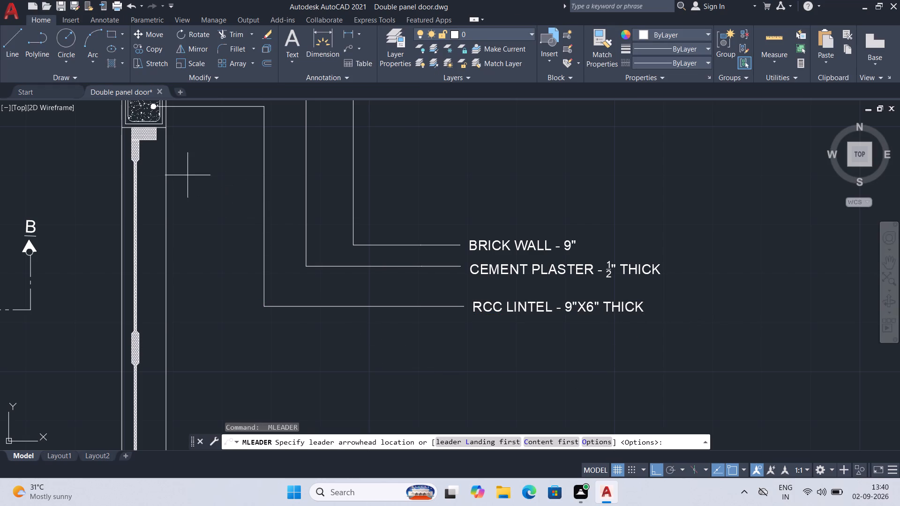
{"action": "left_click", "coordinate": [150, 134]}
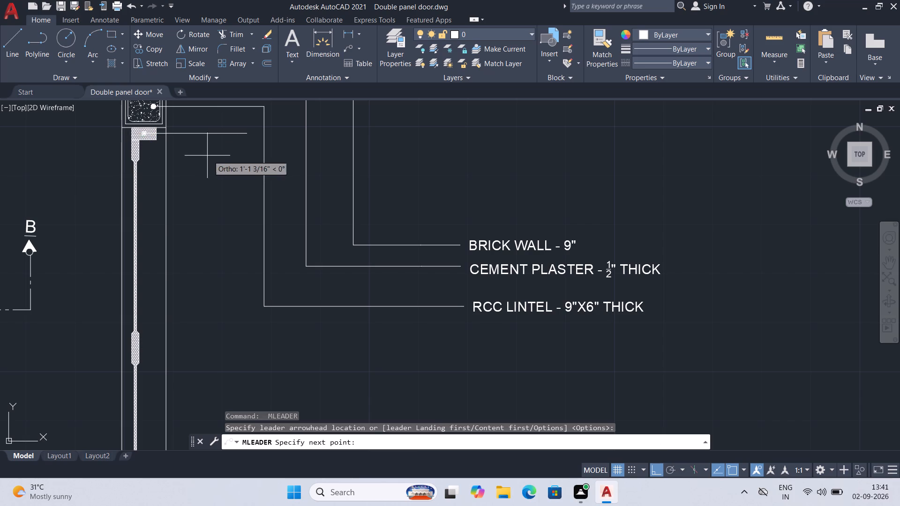
{"action": "left_click", "coordinate": [214, 136]}
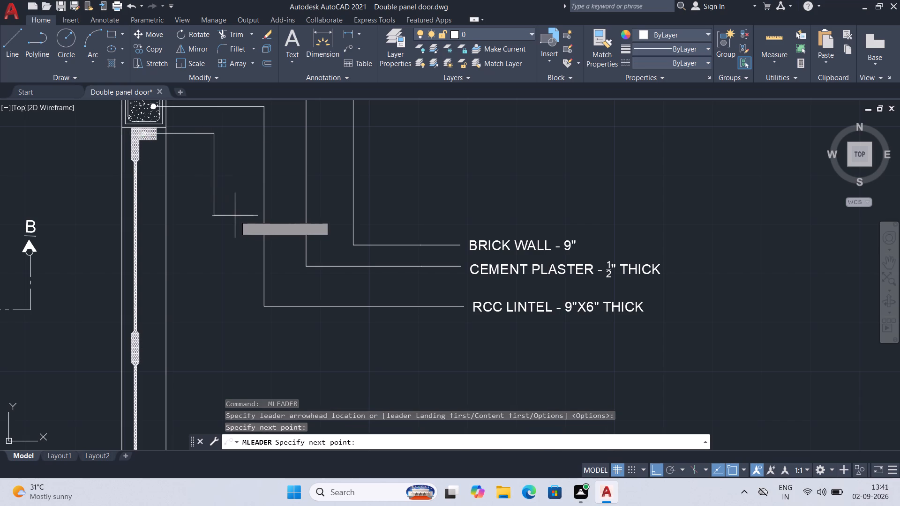
{"action": "key", "text": "ctrl+z"}
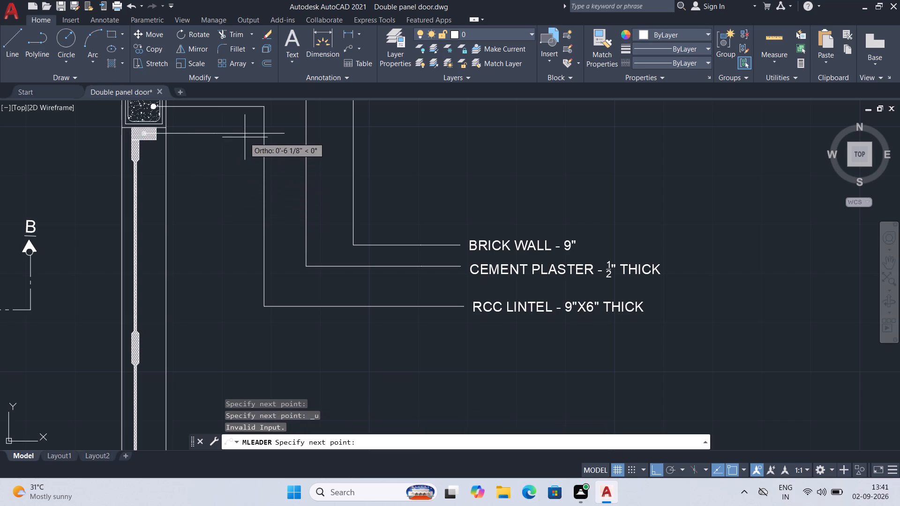
{"action": "left_click", "coordinate": [251, 134]}
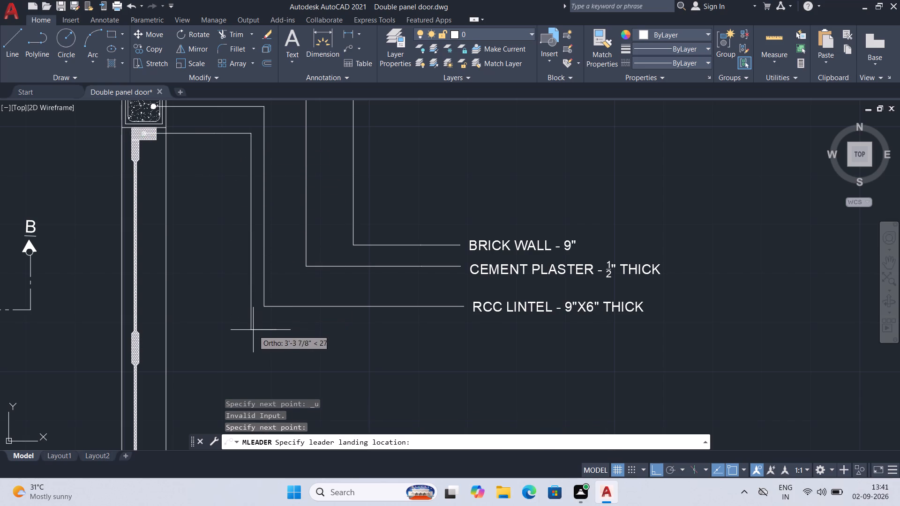
{"action": "left_click", "coordinate": [253, 330]}
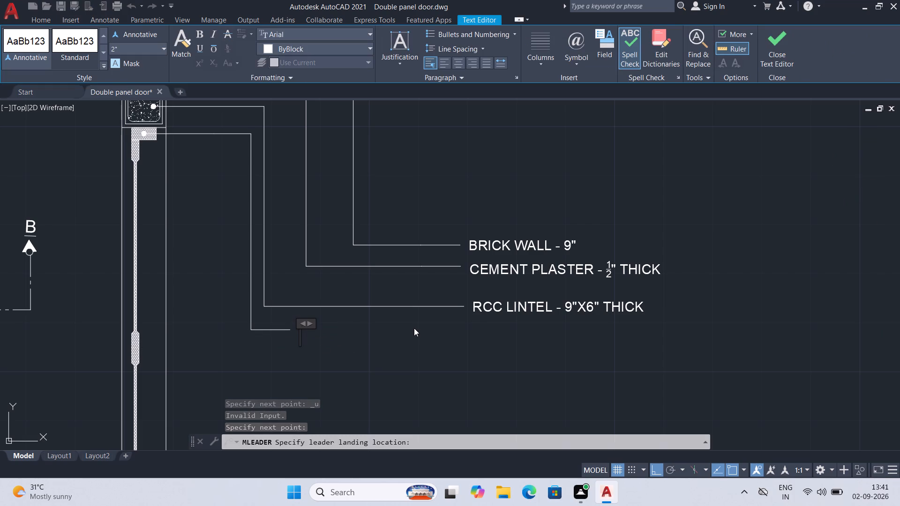
Label the door frame leader as WOODEN FRAME 5"X2 1/2" THICK, with the 1/2 as a stacked fraction tight against the 2.
{"action": "type", "text": "WOODEN FRAMES"}
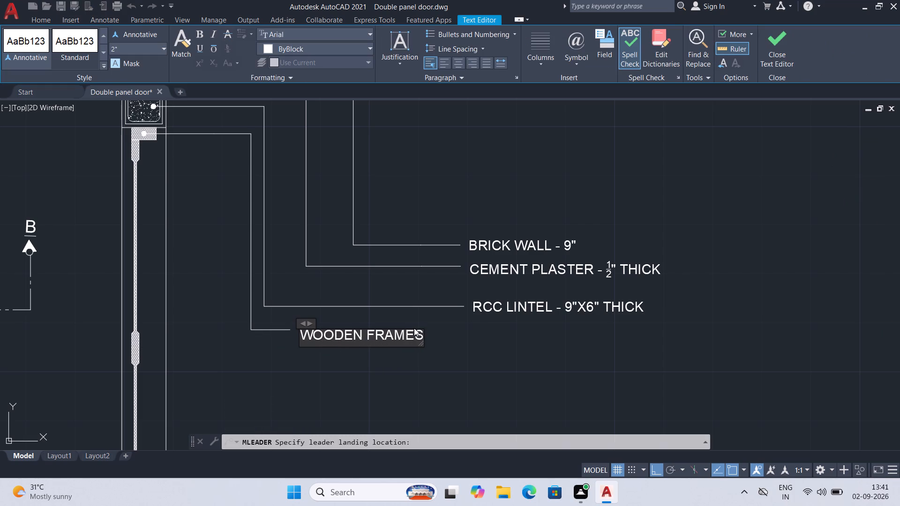
{"action": "key", "text": "BackSpace"}
{"action": "key", "text": "space"}
{"action": "type", "text": "5\""}
{"action": "type", "text": "X2"}
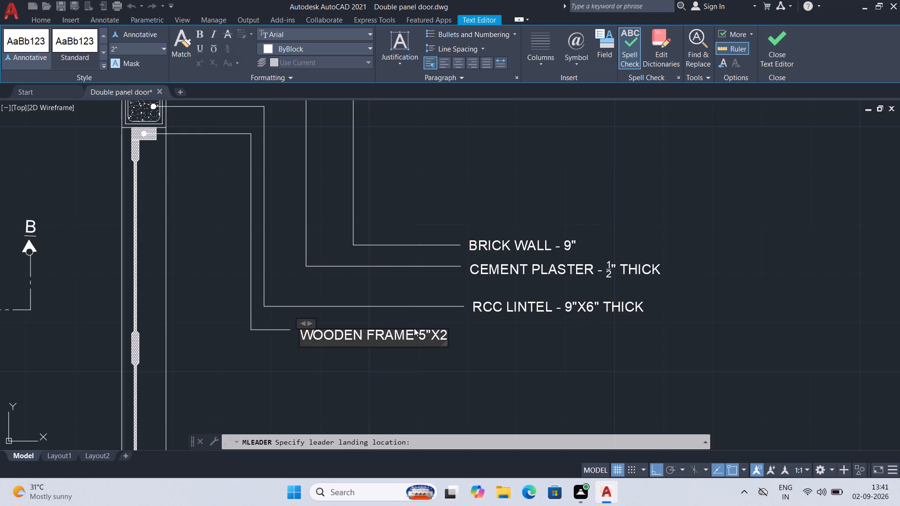
{"action": "key", "text": "space"}
{"action": "type", "text": "1/2"}
{"action": "key", "text": "shift+quotedbl"}
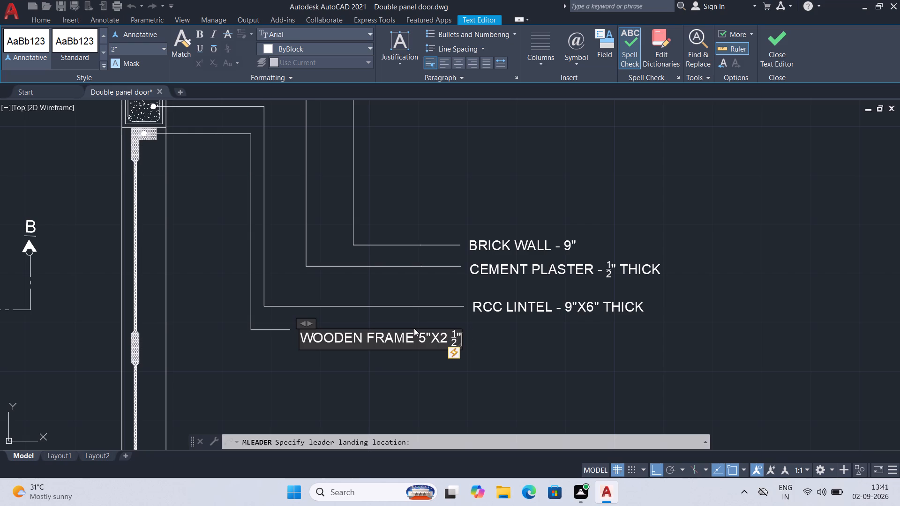
{"action": "key", "text": "Left"}
{"action": "key", "text": "Left"}
{"action": "key", "text": "BackSpace"}
{"action": "key", "text": "Right"}
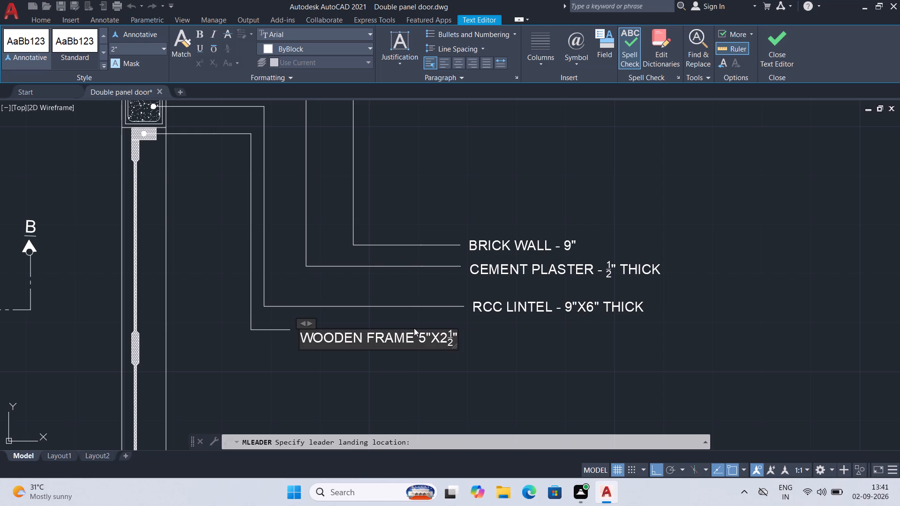
{"action": "key", "text": "Right"}
{"action": "key", "text": "space"}
{"action": "type", "text": "T"}
{"action": "type", "text": "HICK"}
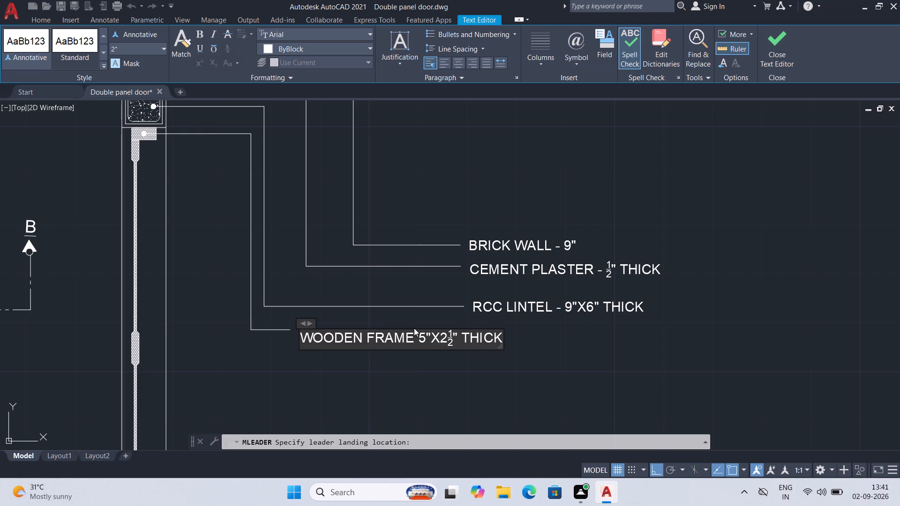
{"action": "left_click", "coordinate": [560, 376]}
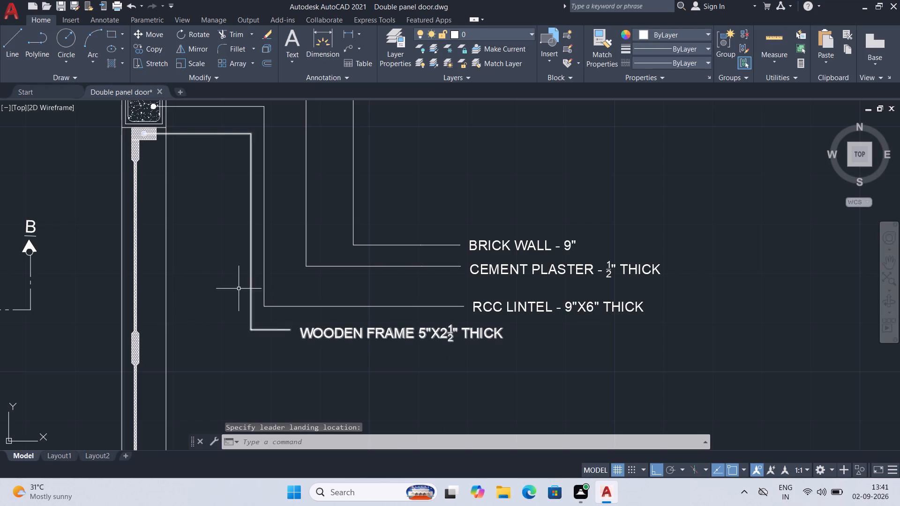
Draw a stepped multileader from section A-A's top rail, outward to just inside the frame leader, about 3'-7 1/2" down, and outward again.
{"action": "key", "text": "space"}
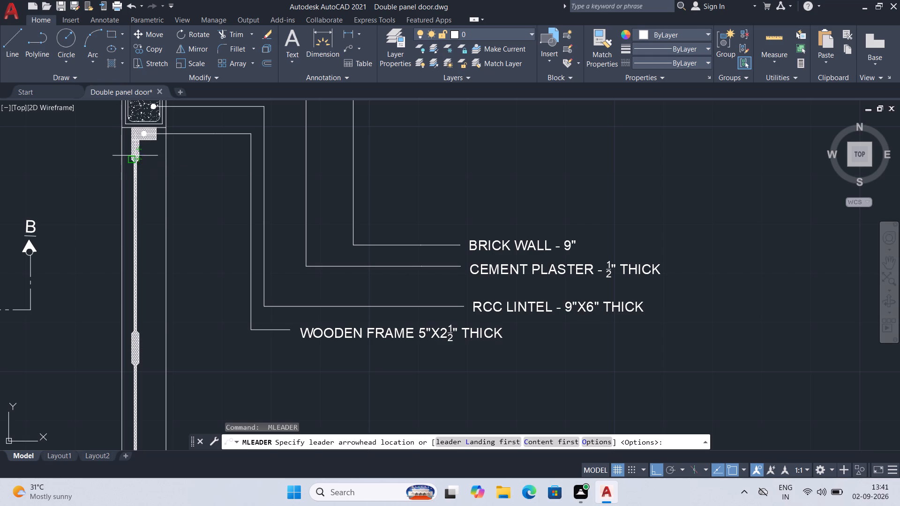
{"action": "left_click", "coordinate": [134, 152]}
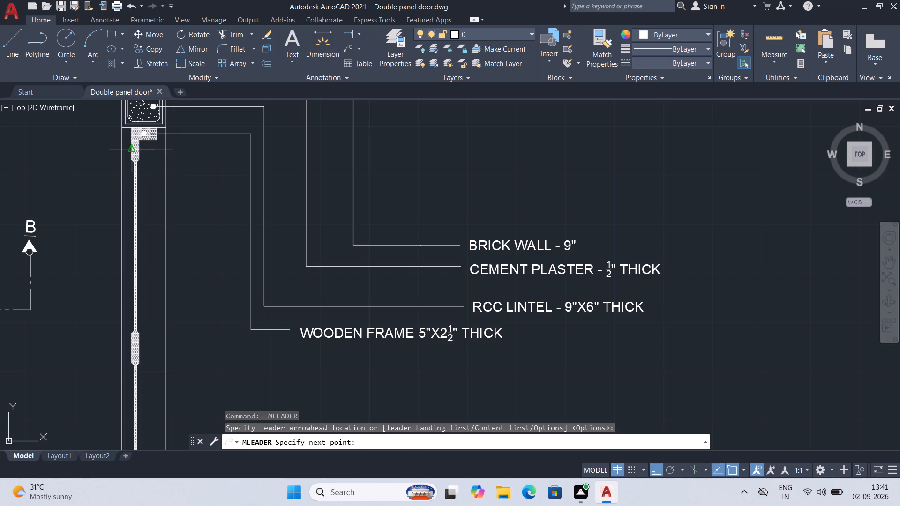
{"action": "left_click", "coordinate": [238, 148]}
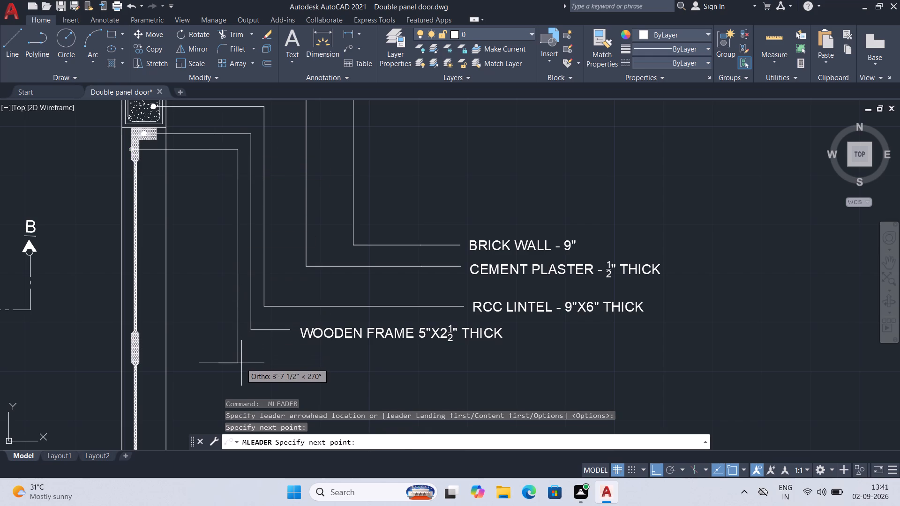
{"action": "left_click", "coordinate": [241, 363]}
{"action": "left_click", "coordinate": [292, 363]}
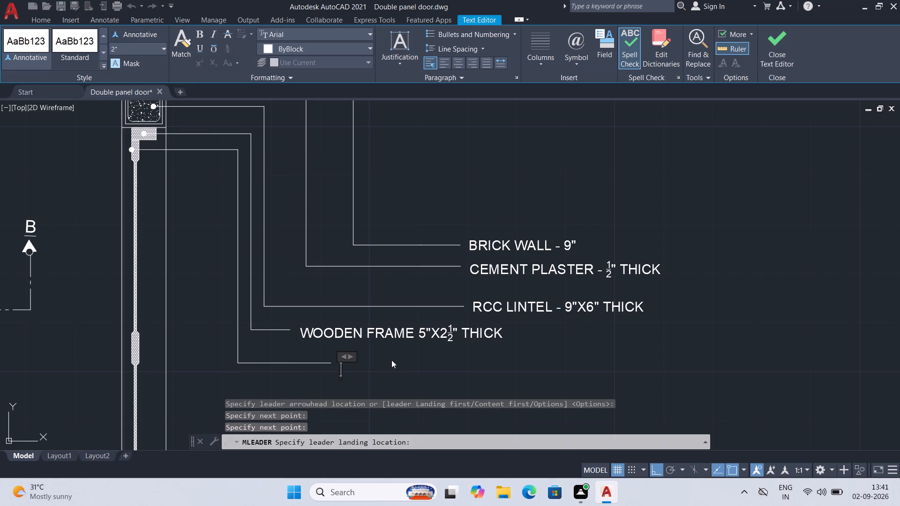
Label the top rail leader as WOODEN TOP RAIL 1 1/2"X4" THICK, with the 1/2 as a stacked fraction.
{"action": "type", "text": "WOODEN TOP RAIL"}
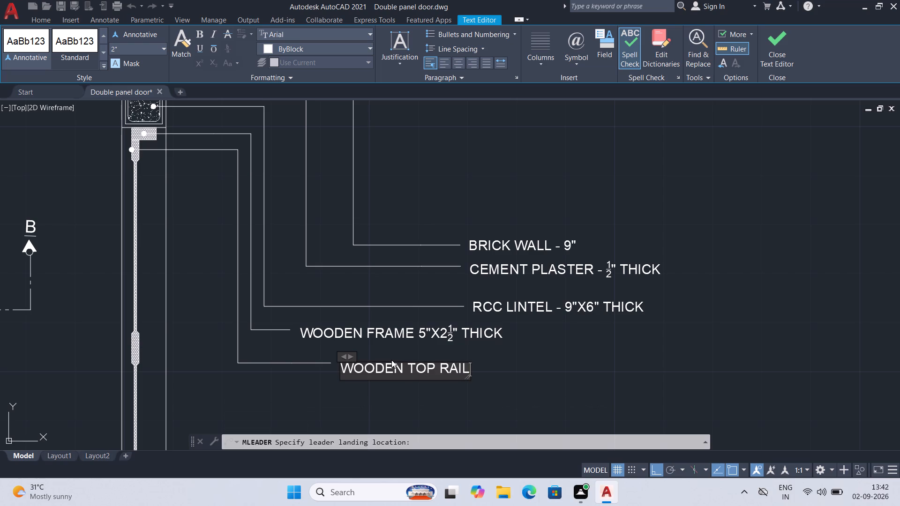
{"action": "key", "text": "space"}
{"action": "type", "text": "1"}
{"action": "key", "text": "space"}
{"action": "type", "text": "1/2"}
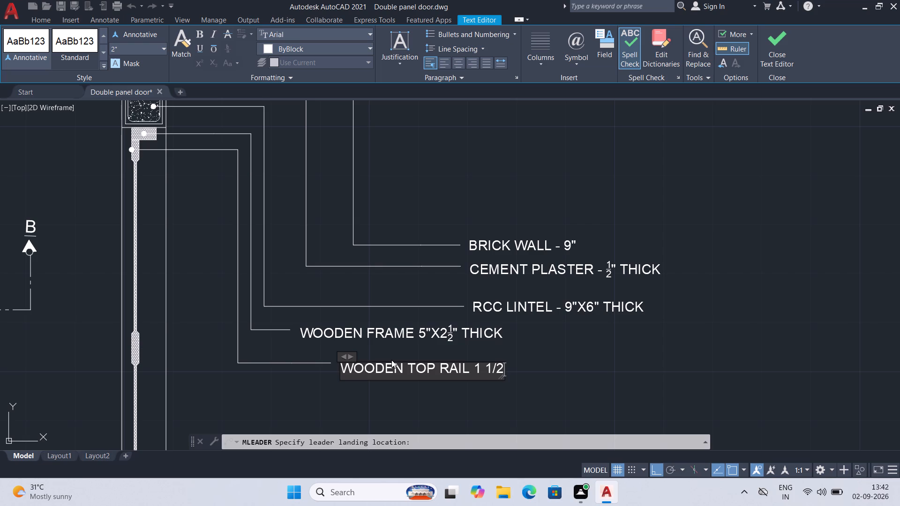
{"action": "key", "text": "shift+quotedbl"}
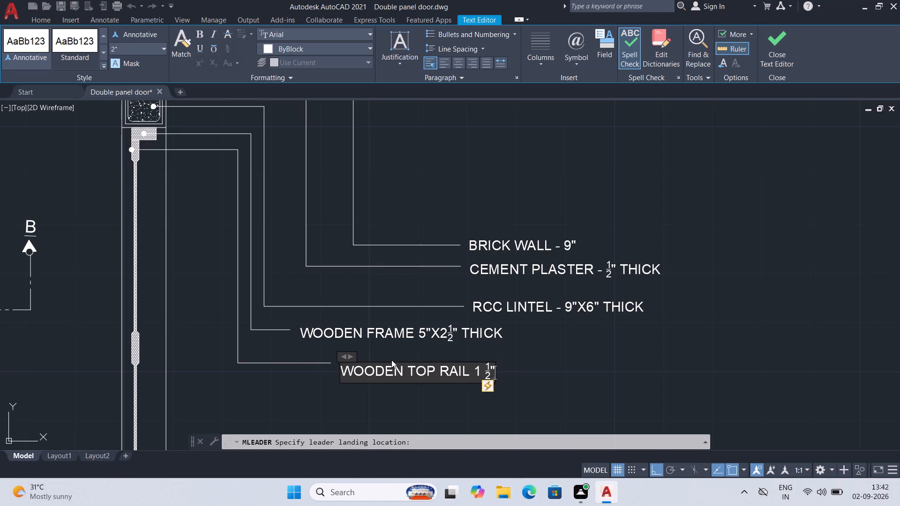
{"action": "key", "text": "x"}
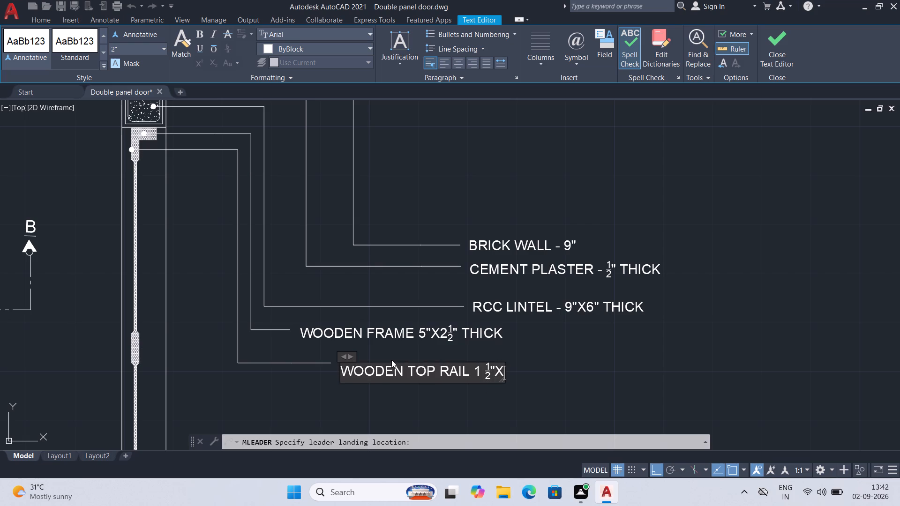
{"action": "key", "text": "4"}
{"action": "key", "text": "shift+quotedbl"}
{"action": "key", "text": "space"}
{"action": "type", "text": "THICK"}
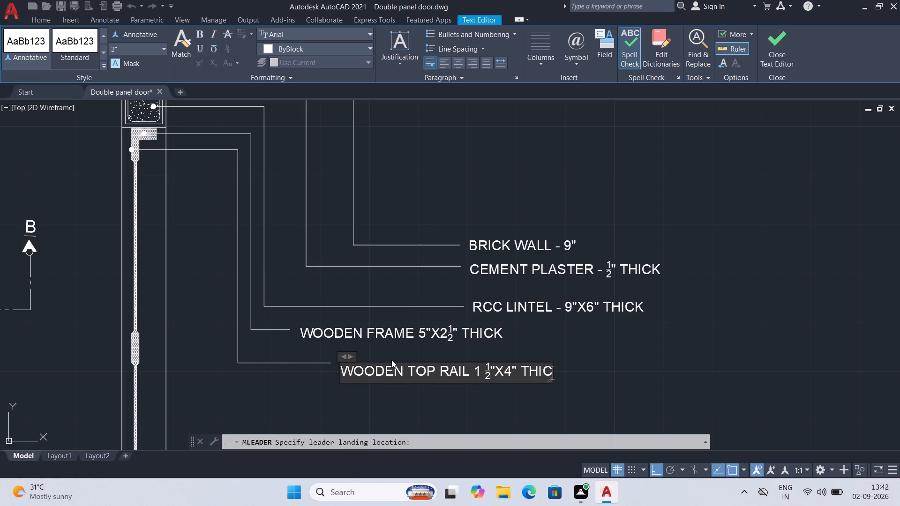
{"action": "key", "text": "space"}
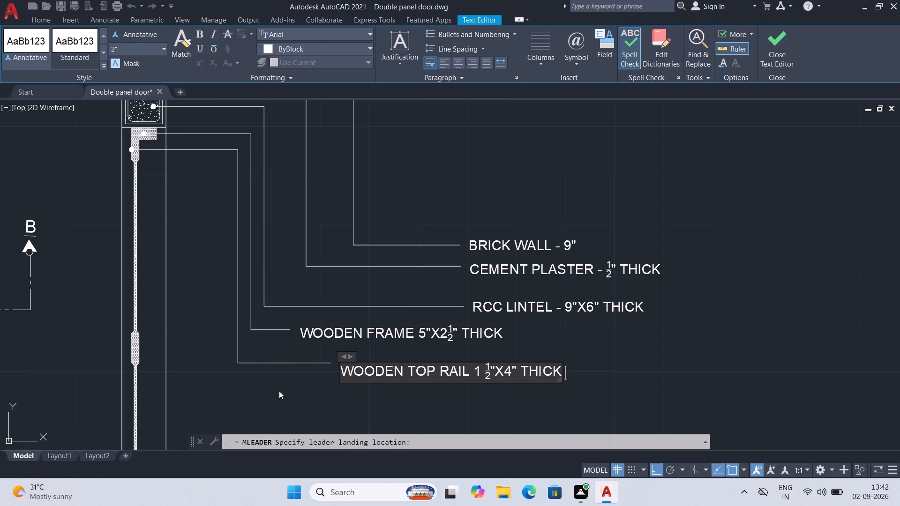
{"action": "left_click", "coordinate": [279, 391]}
Draw a stepped multileader from the top rail's bevelled lower edge, outward to just inside the top rail leader, about 4'-0 1/4" down, and outward again.
{"action": "key", "text": "space"}
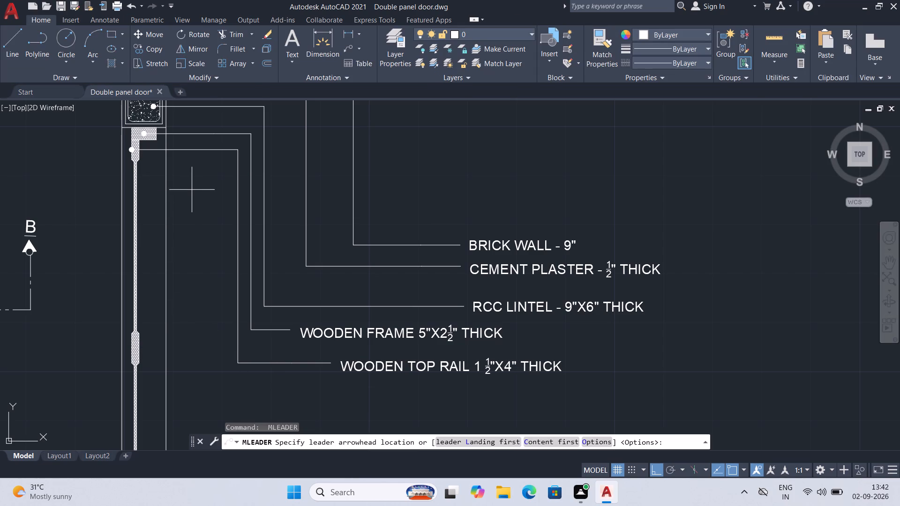
{"action": "scroll", "coordinate": [159, 192], "scroll_direction": "up", "scroll_amount": 2}
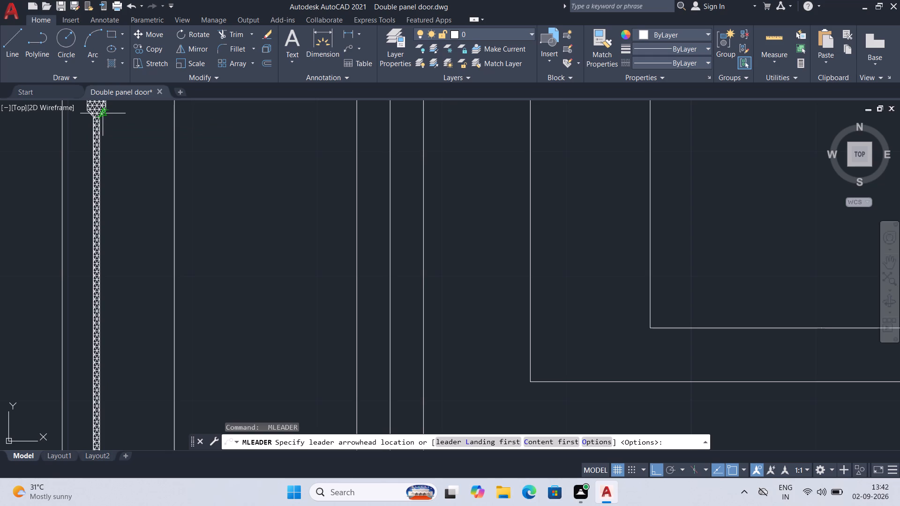
{"action": "left_click", "coordinate": [105, 116]}
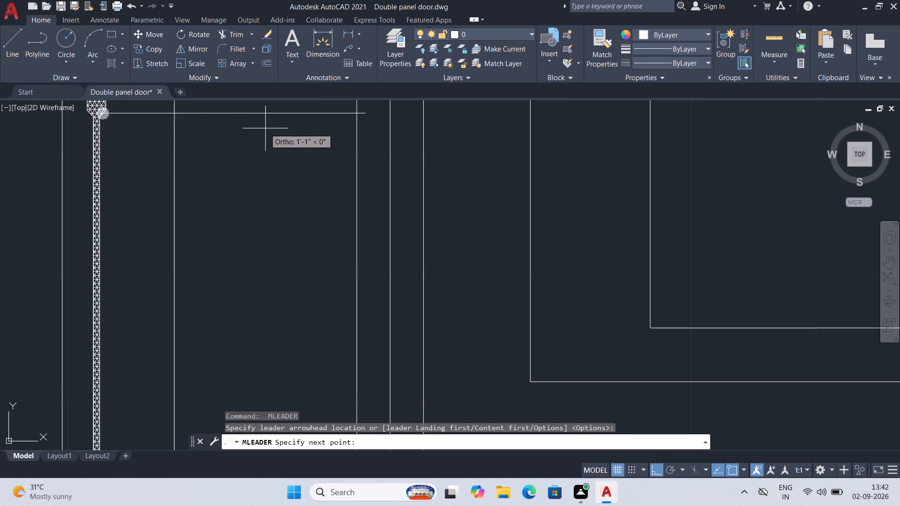
{"action": "left_click", "coordinate": [335, 114]}
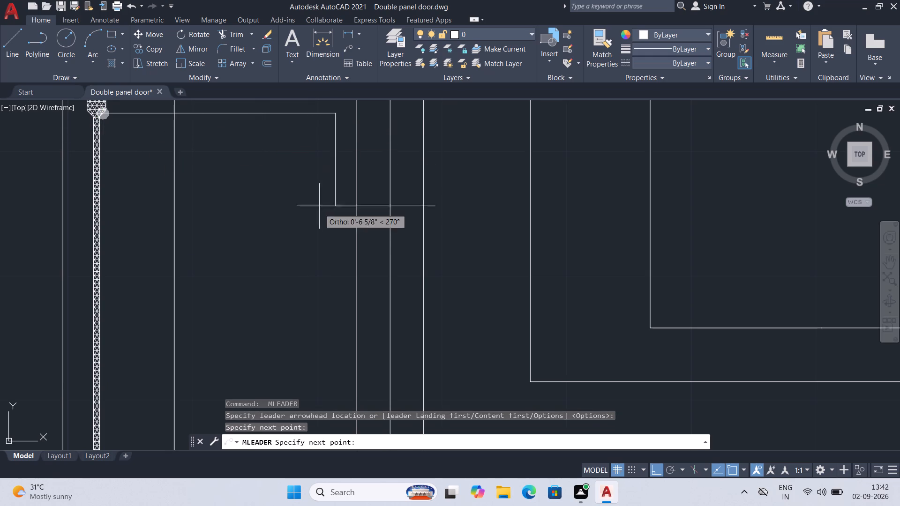
{"action": "middle_click_drag", "start_coordinate": [319, 231], "coordinate": [321, 187]}
{"action": "scroll", "coordinate": [308, 226], "scroll_direction": "down", "scroll_amount": 1}
{"action": "scroll", "coordinate": [329, 302], "scroll_direction": "down", "scroll_amount": 1}
{"action": "middle_click_drag", "start_coordinate": [326, 327], "coordinate": [326, 326]}
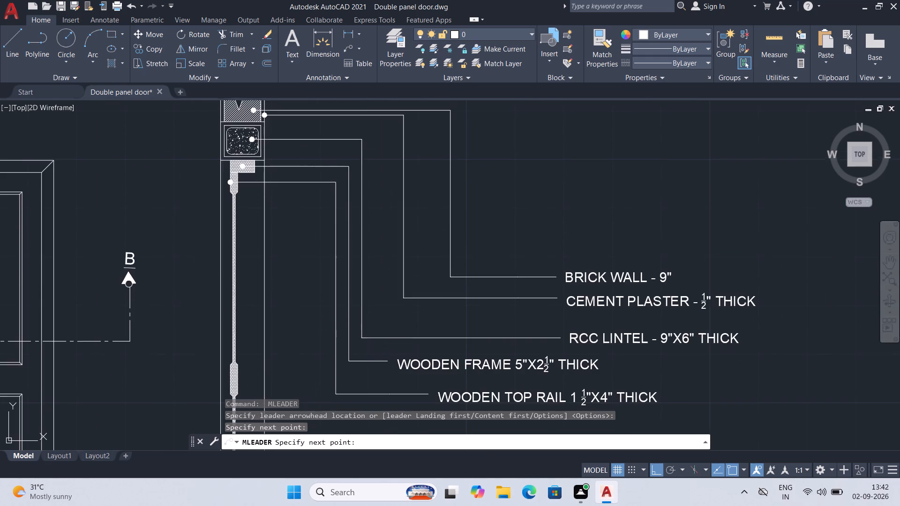
{"action": "middle_click_drag", "start_coordinate": [326, 326], "coordinate": [325, 211]}
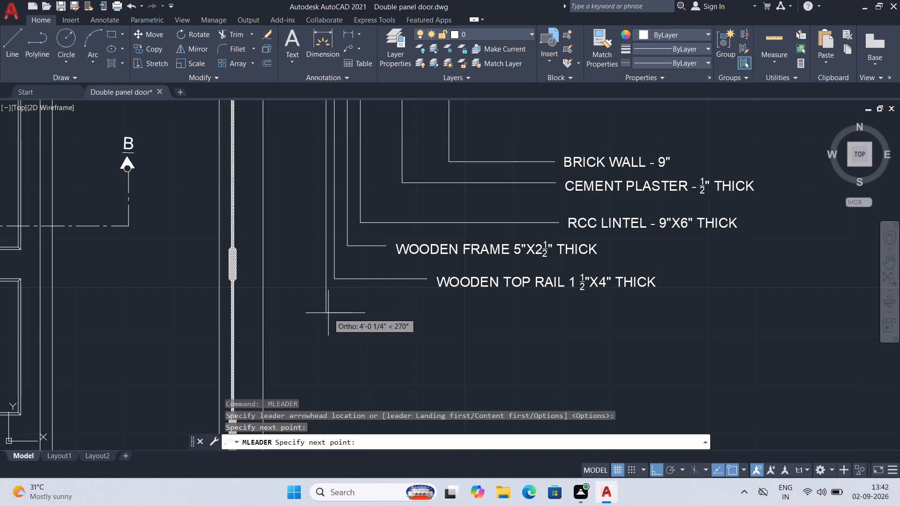
{"action": "left_click", "coordinate": [328, 313]}
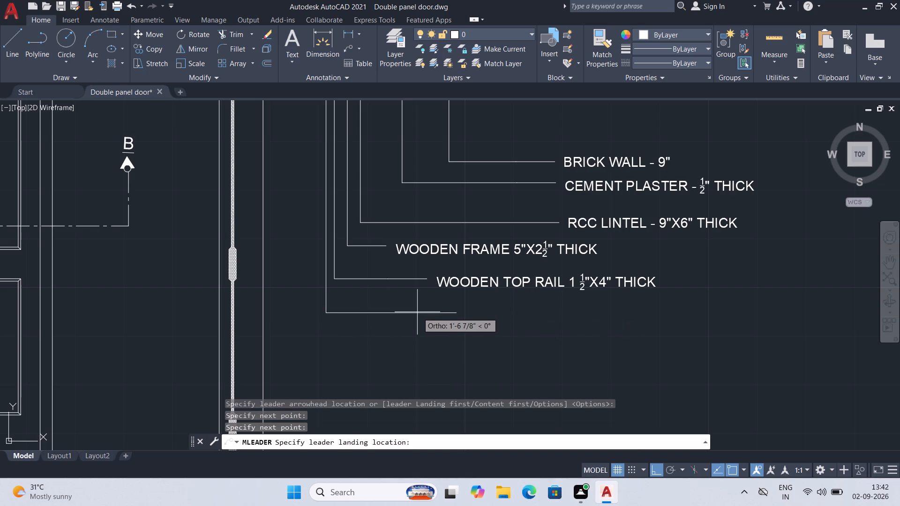
{"action": "left_click", "coordinate": [422, 311]}
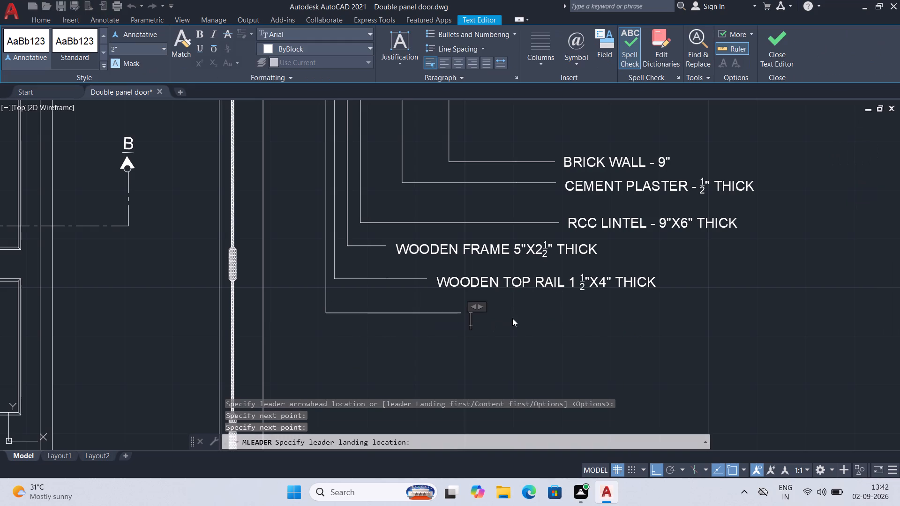
Label the beading leader as WOODEN BEADING 1/2"THICK, with the 1/2 as a stacked fraction.
{"action": "type", "text": "WOODEN BEADING"}
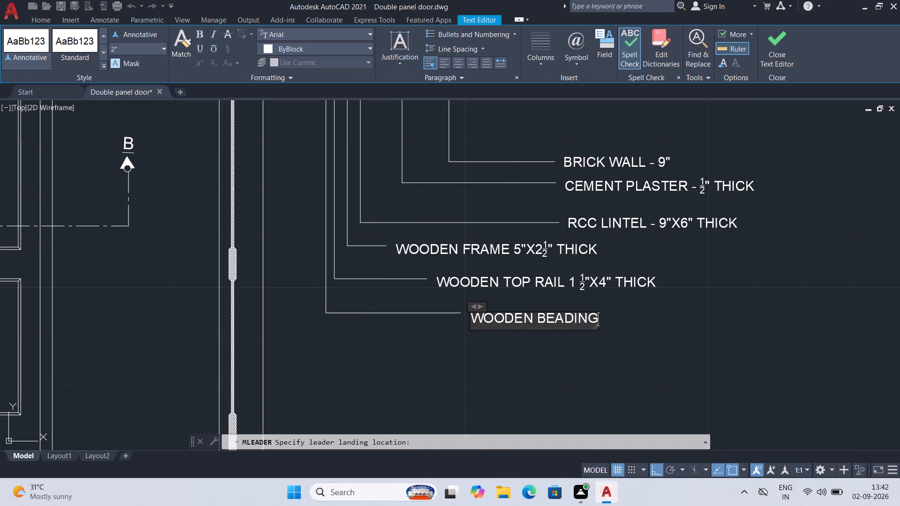
{"action": "key", "text": "space"}
{"action": "type", "text": "1/2\""}
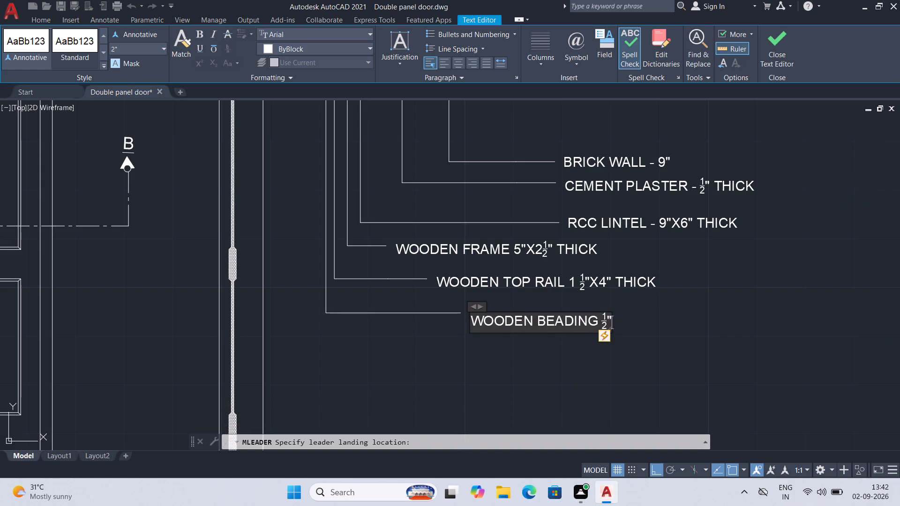
{"action": "type", "text": "THICK"}
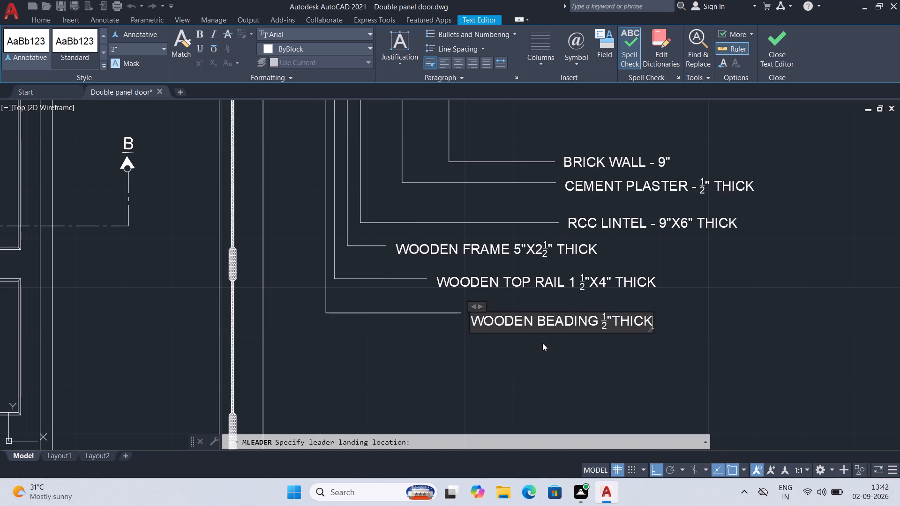
{"action": "left_click", "coordinate": [575, 323]}
{"action": "key", "text": "space"}
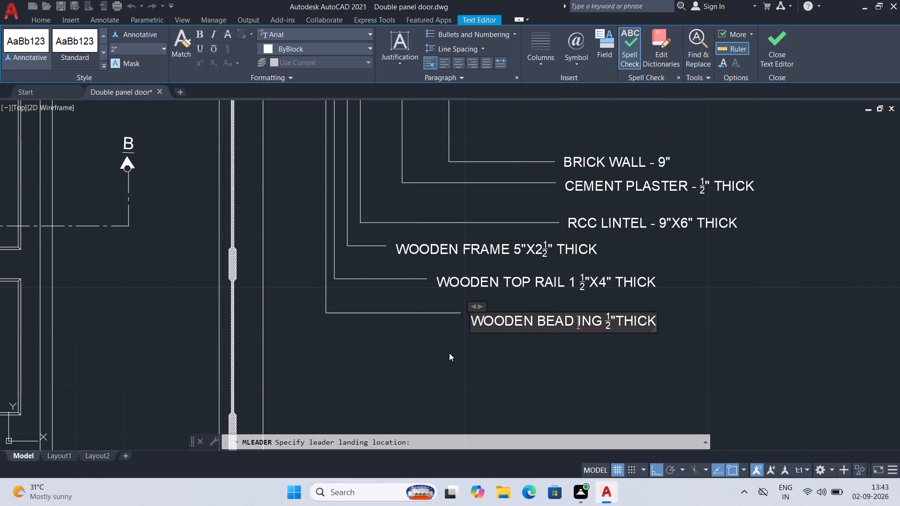
{"action": "scroll", "coordinate": [277, 178], "scroll_direction": "down", "scroll_amount": 2}
{"action": "left_click", "coordinate": [281, 178]}
Draw a stepped multileader from section A-A's upper panel, outward to just inside the beading leader, down past the beading label, and outward again.
{"action": "key", "text": "space"}
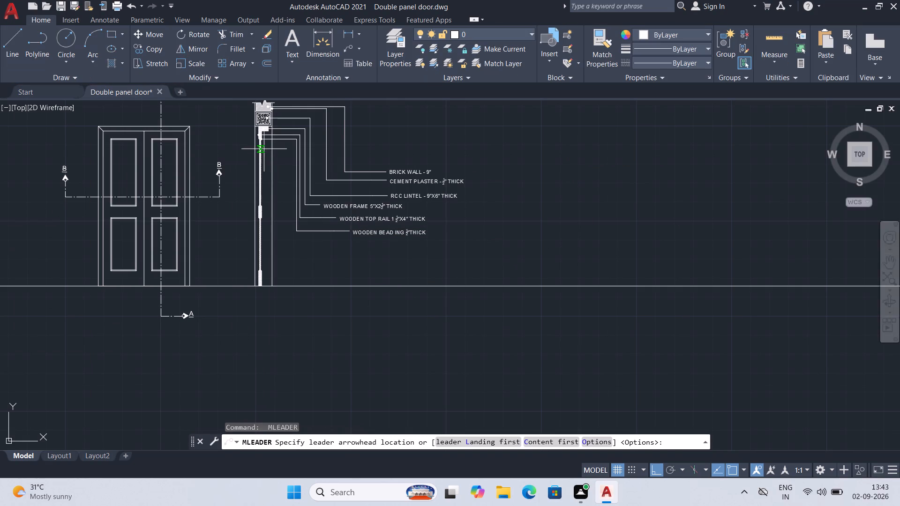
{"action": "left_click", "coordinate": [261, 151]}
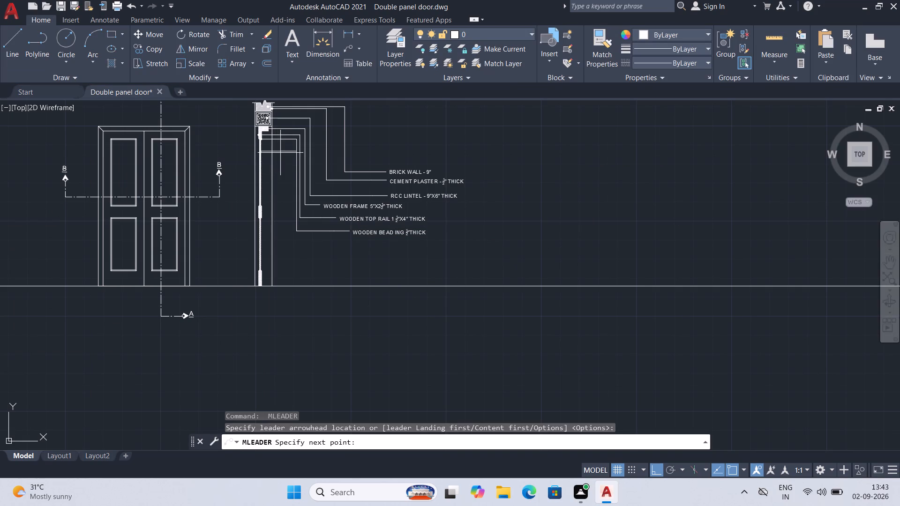
{"action": "left_click", "coordinate": [290, 153]}
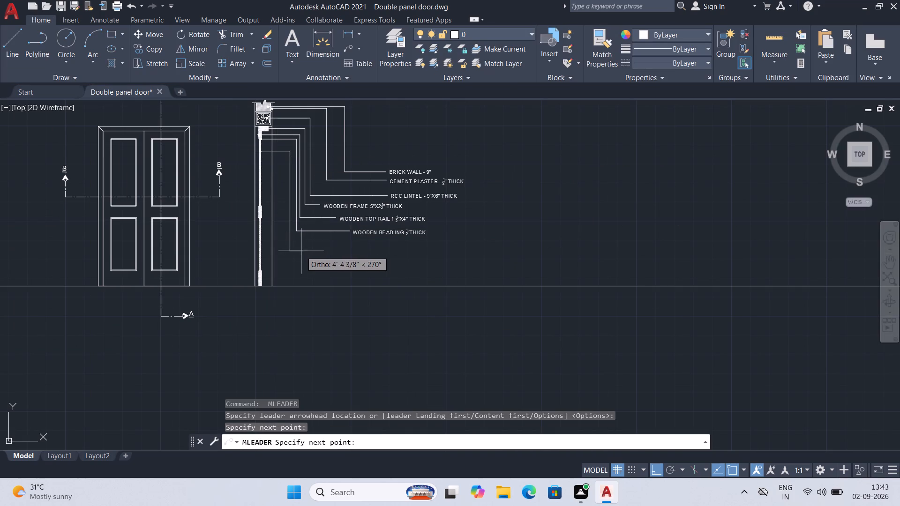
{"action": "left_click", "coordinate": [293, 246]}
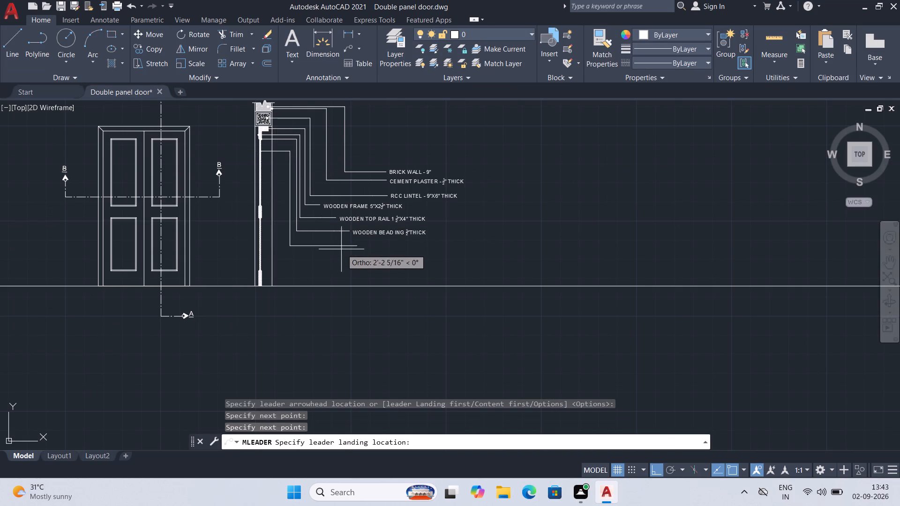
{"action": "left_click", "coordinate": [349, 252]}
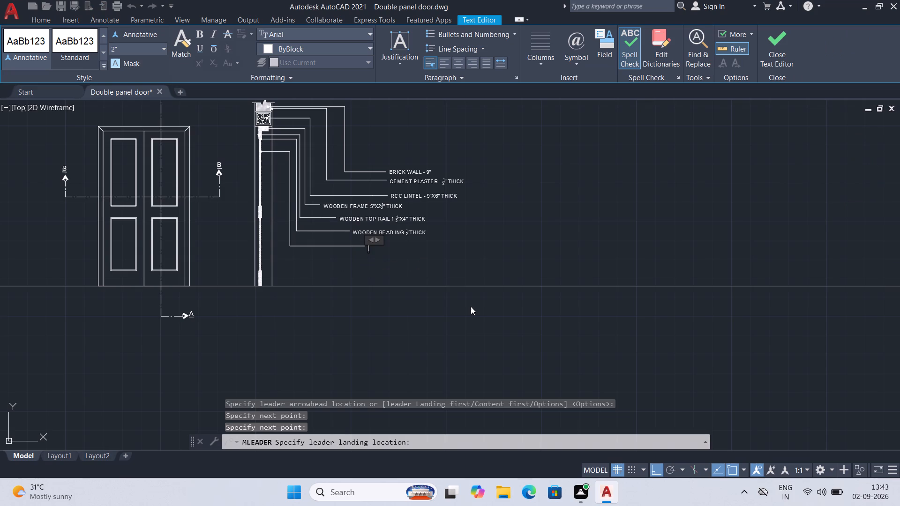
Label the upper panel leader as WOODEN PANEL 1/2"X2'-11 1/2" THICK, with both 1/2 values as stacked fractions.
{"action": "type", "text": "WOODEN O"}
{"action": "key", "text": "BackSpace"}
{"action": "type", "text": "PANEL"}
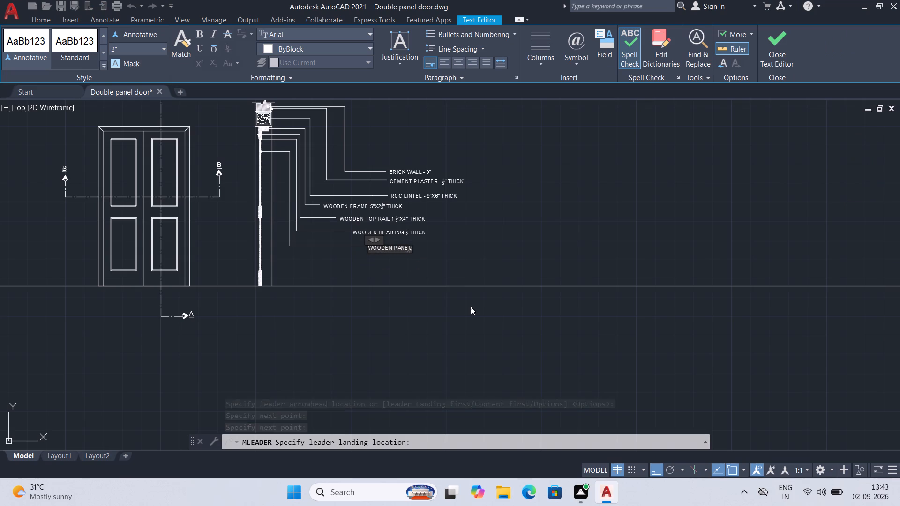
{"action": "key", "text": "space"}
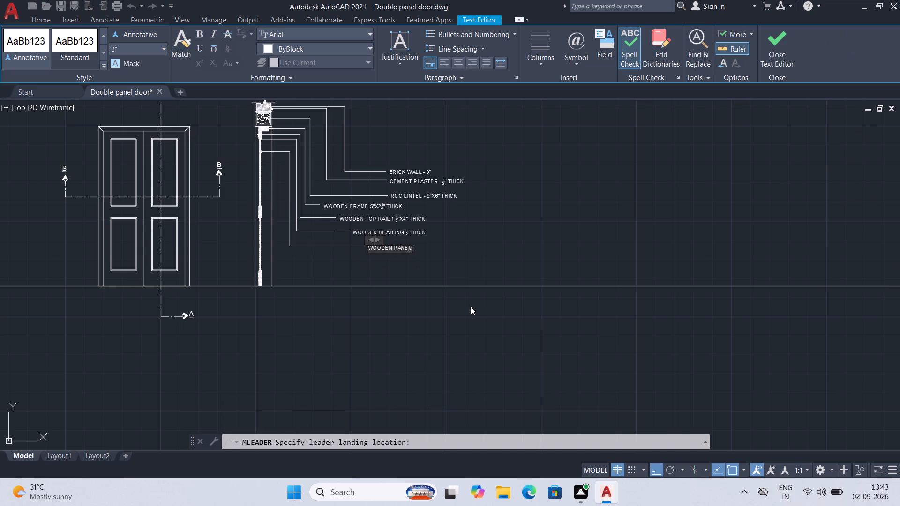
{"action": "type", "text": "1/2\""}
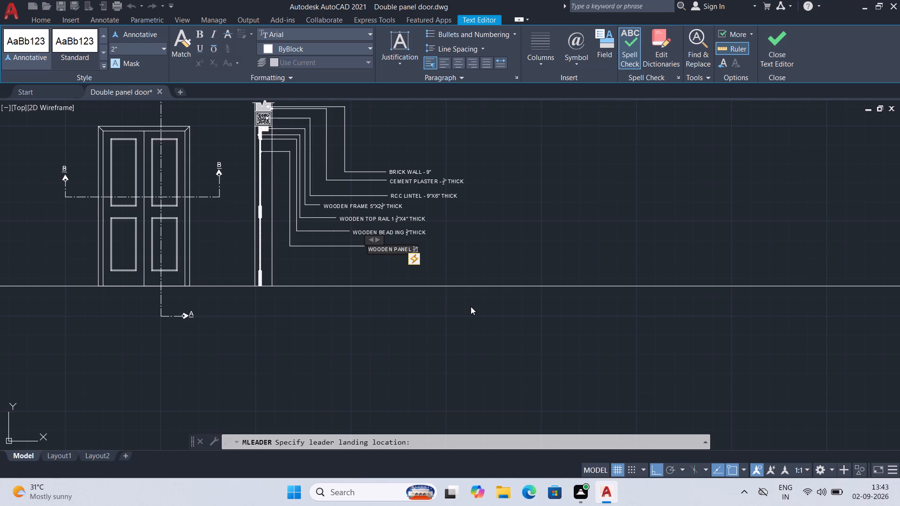
{"action": "key", "text": "x"}
{"action": "key", "text": "2"}
{"action": "key", "text": "apostrophe"}
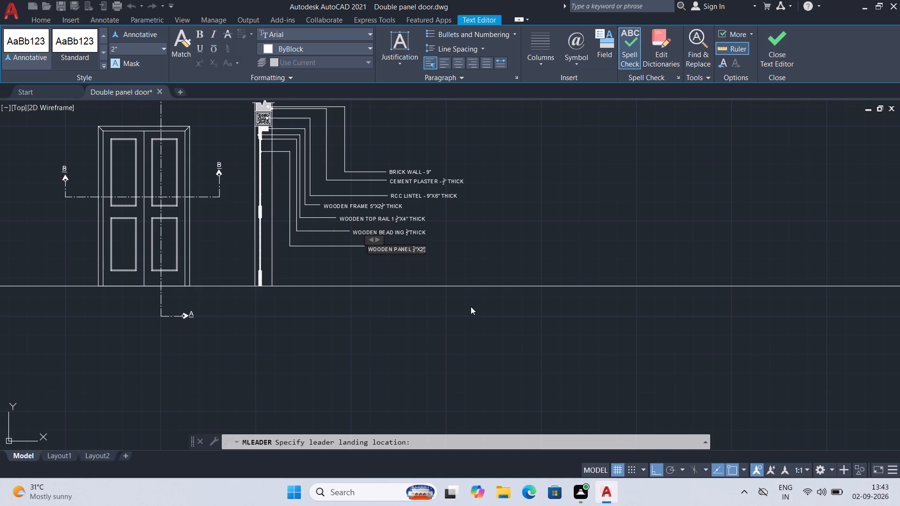
{"action": "key", "text": "minus"}
{"action": "type", "text": "11"}
{"action": "key", "text": "space"}
{"action": "type", "text": "1/2\""}
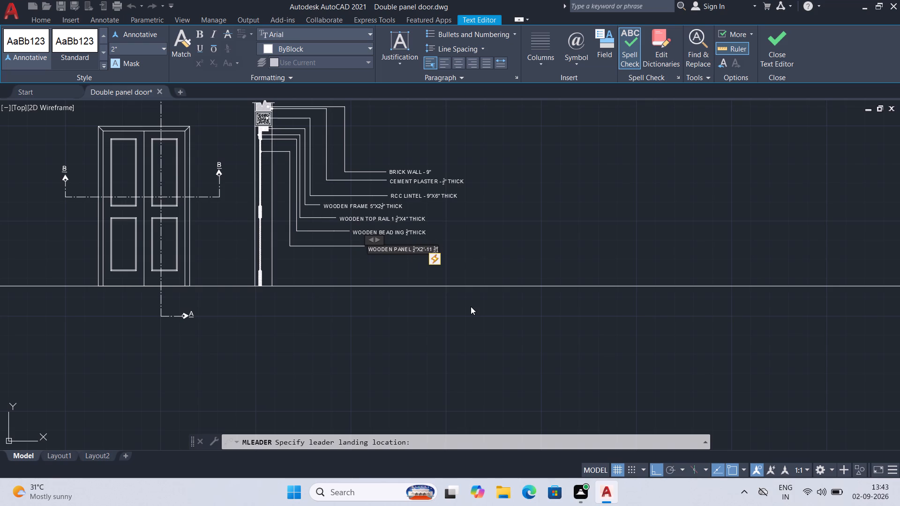
{"action": "key", "text": "space"}
{"action": "type", "text": "THICK"}
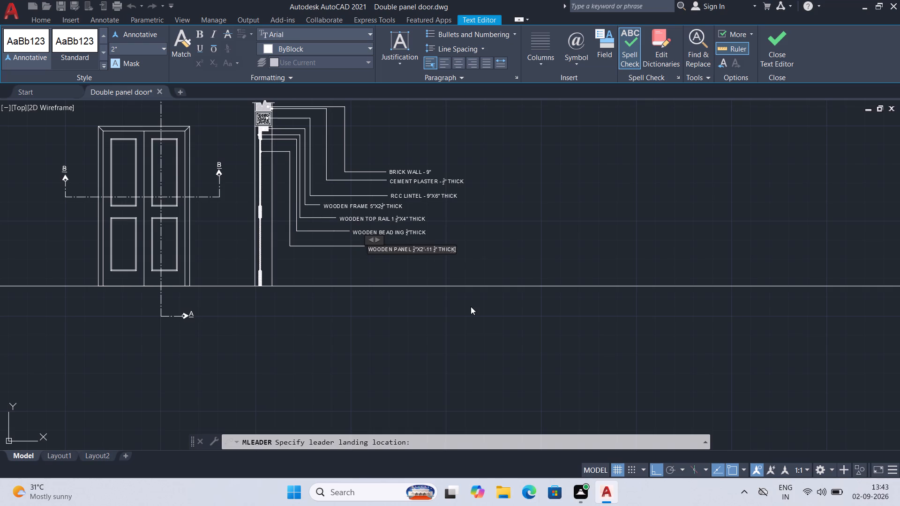
{"action": "left_click", "coordinate": [510, 243]}
Draw a stepped multileader from section A-A's middle rail, outward to just inside the panel leader, and down to a landing below the panel label.
{"action": "scroll", "coordinate": [352, 279], "scroll_direction": "up", "scroll_amount": 2}
{"action": "middle_click_drag", "start_coordinate": [387, 248], "coordinate": [449, 332]}
{"action": "scroll", "coordinate": [427, 332], "scroll_direction": "down", "scroll_amount": 1}
{"action": "key", "text": "space"}
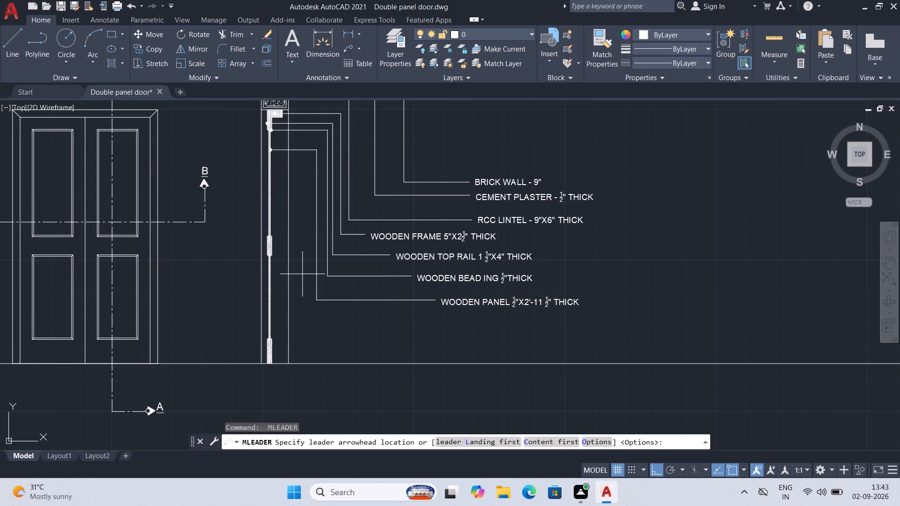
{"action": "left_click", "coordinate": [272, 246]}
{"action": "left_click", "coordinate": [304, 246]}
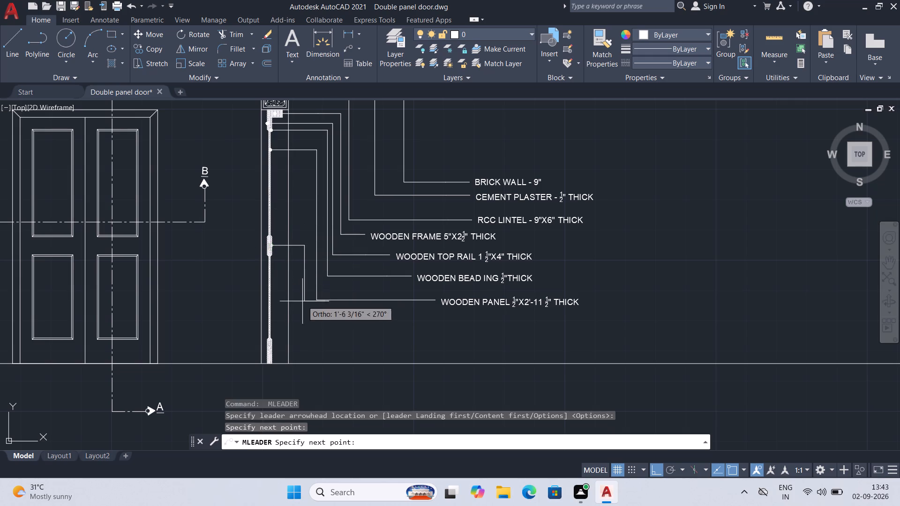
{"action": "left_click", "coordinate": [305, 314]}
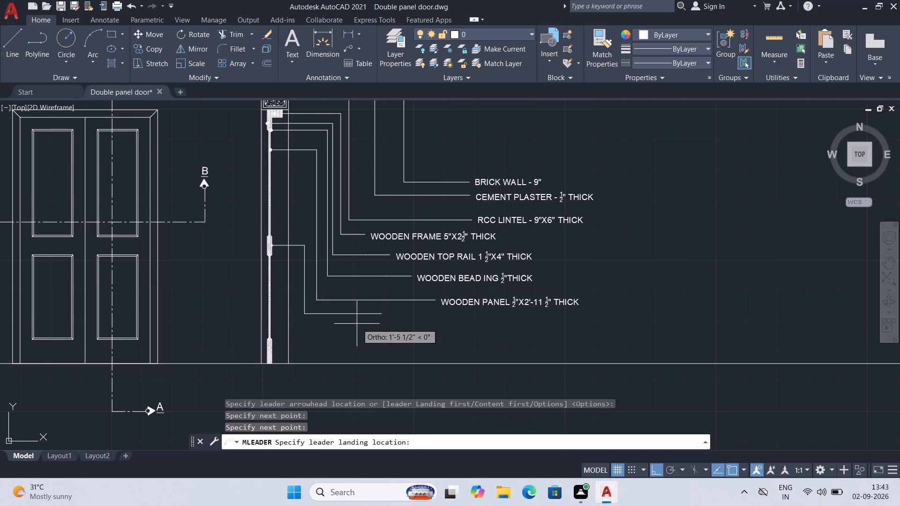
{"action": "left_click", "coordinate": [303, 325]}
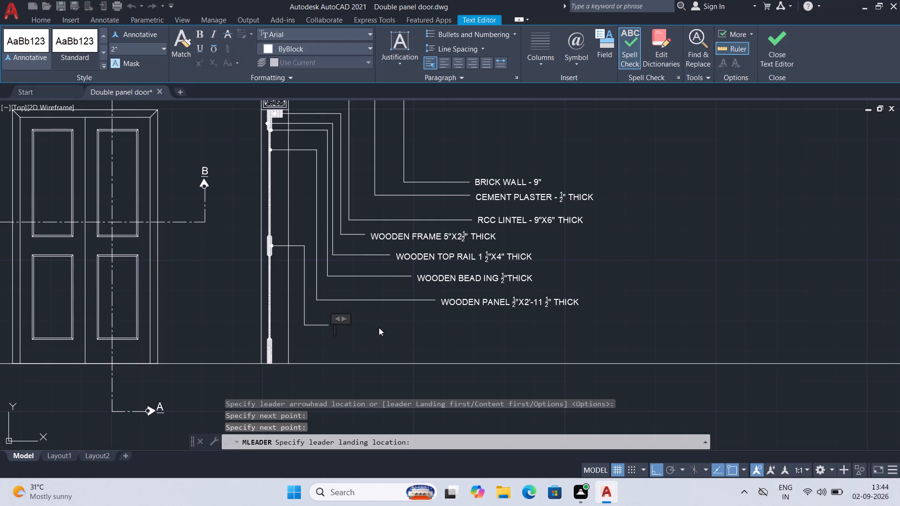
Label the middle rail leader as MIDDLE RAIL 1 1/2"X6"THICK, with the 1/2 as a stacked fraction.
{"action": "type", "text": "MIDDE"}
{"action": "key", "text": "BackSpace"}
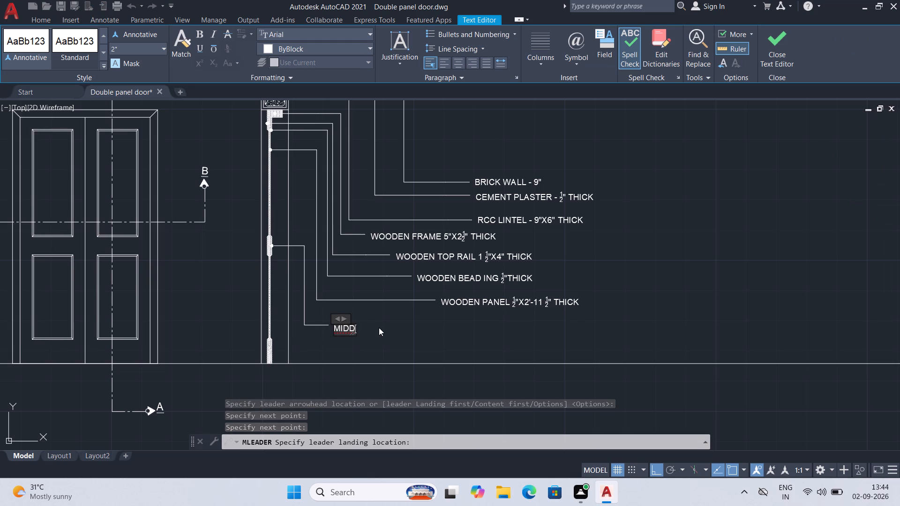
{"action": "type", "text": "LE"}
{"action": "key", "text": "space"}
{"action": "type", "text": "RAIL"}
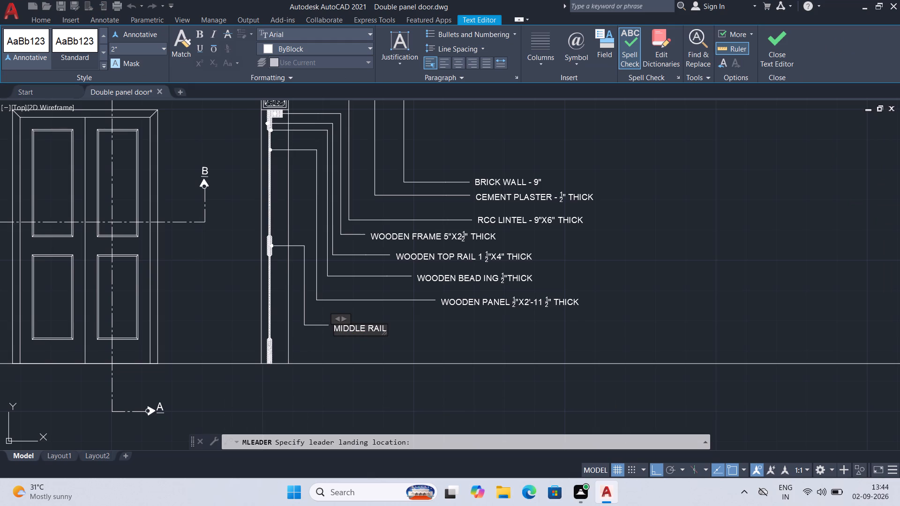
{"action": "key", "text": "space"}
{"action": "type", "text": "1 1/2"}
{"action": "key", "text": "shift+quotedbl"}
{"action": "type", "text": "X6"}
{"action": "key", "text": "shift+quotedbl"}
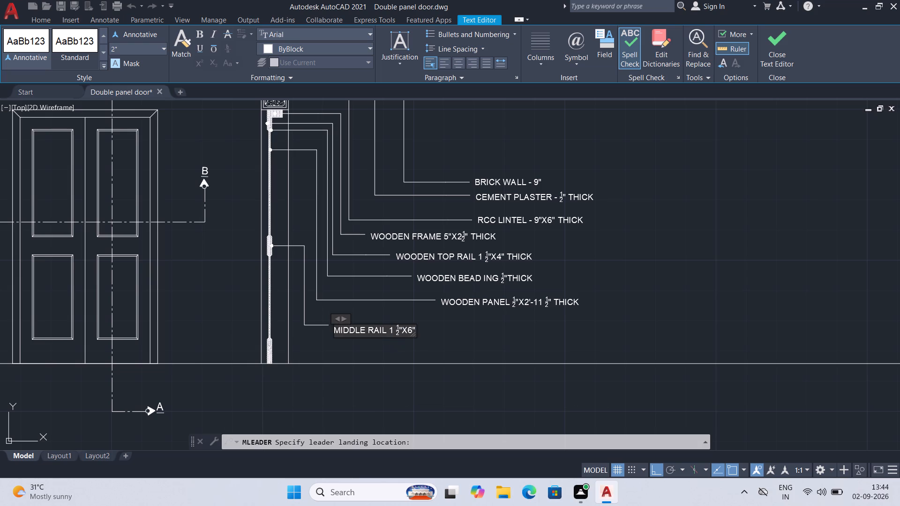
{"action": "type", "text": "THICK"}
{"action": "left_click", "coordinate": [381, 350]}
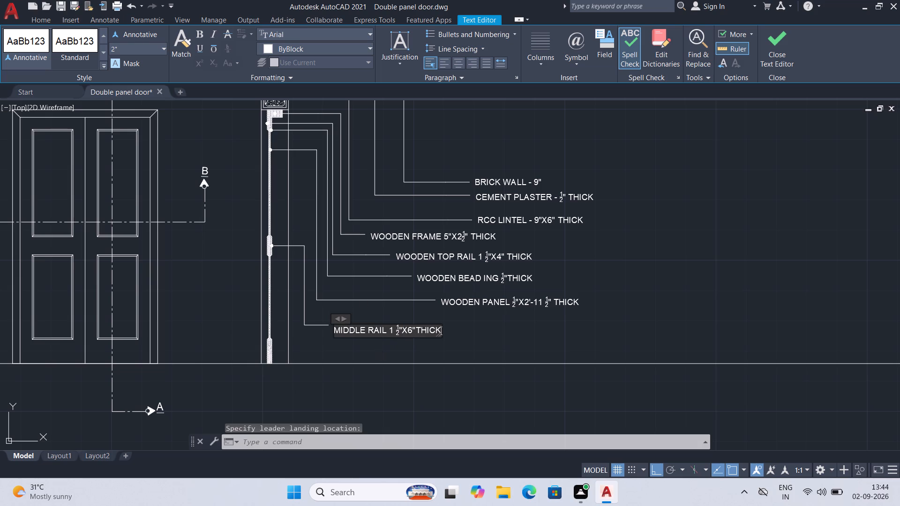
Draw a stepped multileader from section A-A's lower panel, outward to just inside the middle rail leader, down below its label, and outward again.
{"action": "key", "text": "space"}
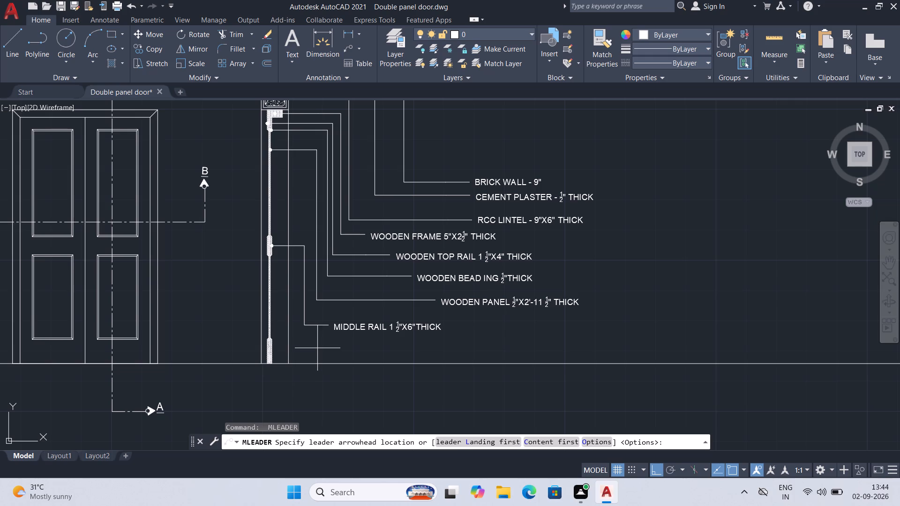
{"action": "left_click", "coordinate": [270, 275]}
{"action": "left_click", "coordinate": [295, 275]}
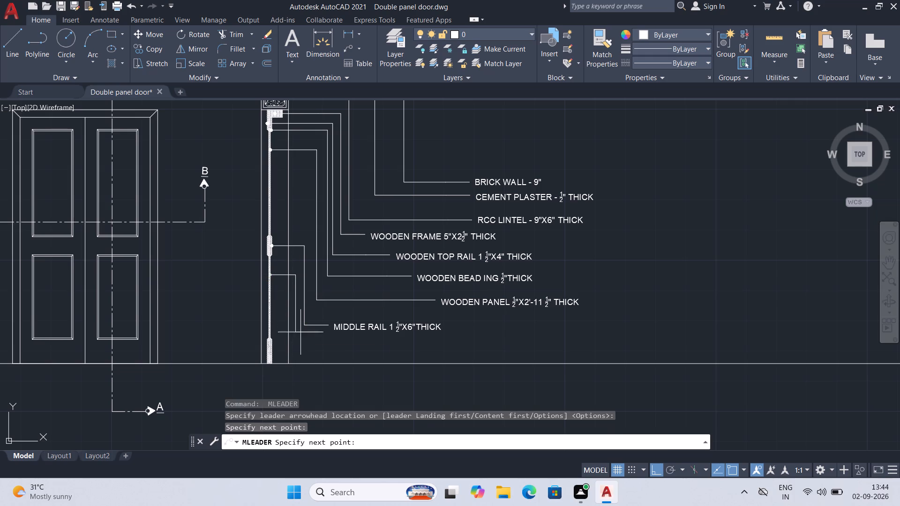
{"action": "left_click", "coordinate": [299, 342]}
{"action": "left_click", "coordinate": [327, 342]}
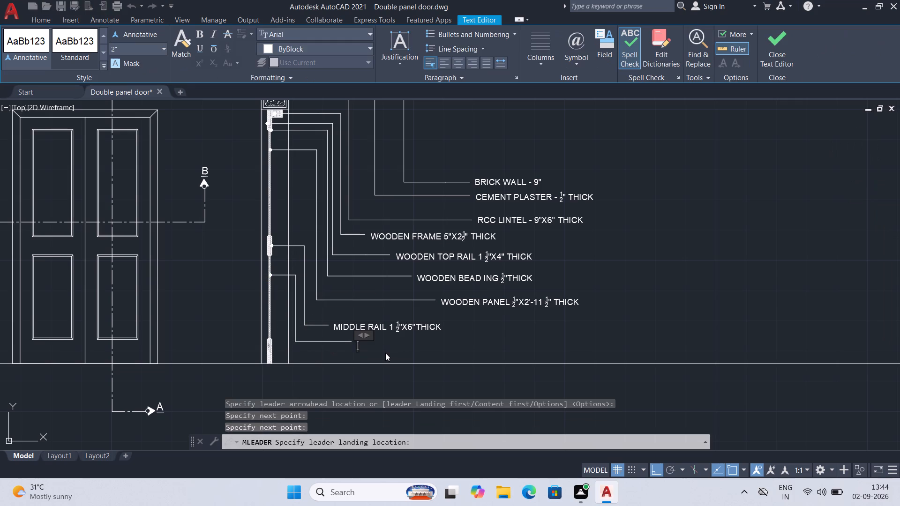
Label the lower panel leader as WOODEN PANEL 1/2"X2'-4"THICK, with the 1/2 as a stacked fraction.
{"action": "type", "text": "WOODEN"}
{"action": "key", "text": "space"}
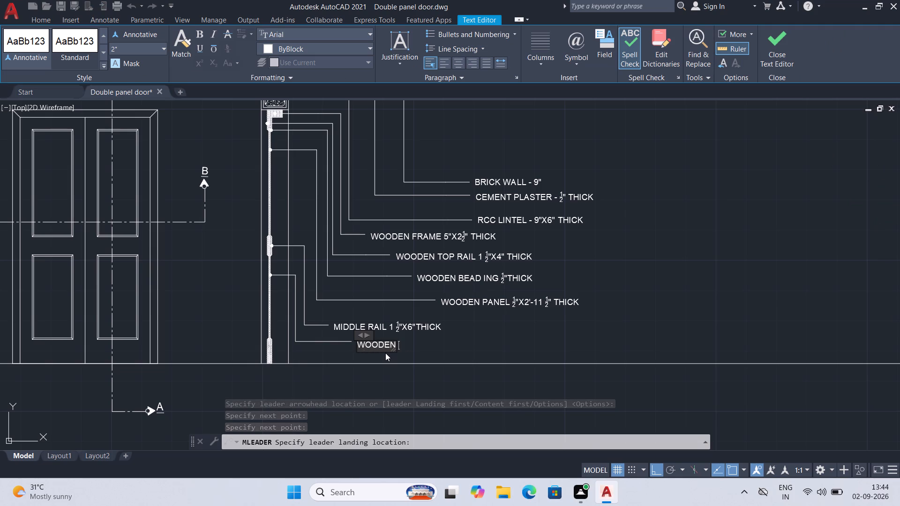
{"action": "type", "text": "PANEL"}
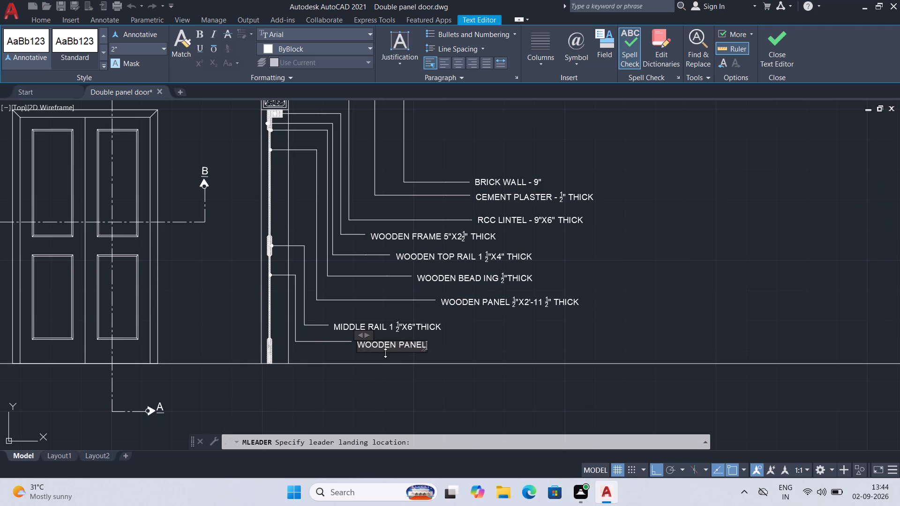
{"action": "type", "text": "1/2\""}
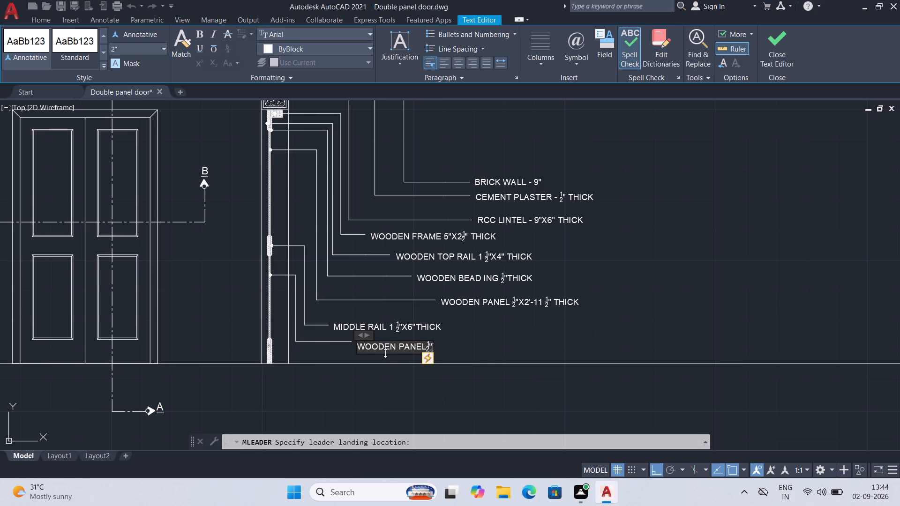
{"action": "key", "text": "Left"}
{"action": "key", "text": "space"}
{"action": "key", "text": "BackSpace"}
{"action": "key", "text": "Left"}
{"action": "key", "text": "space"}
{"action": "key", "text": "Right"}
{"action": "key", "text": "Right"}
{"action": "key", "text": "x"}
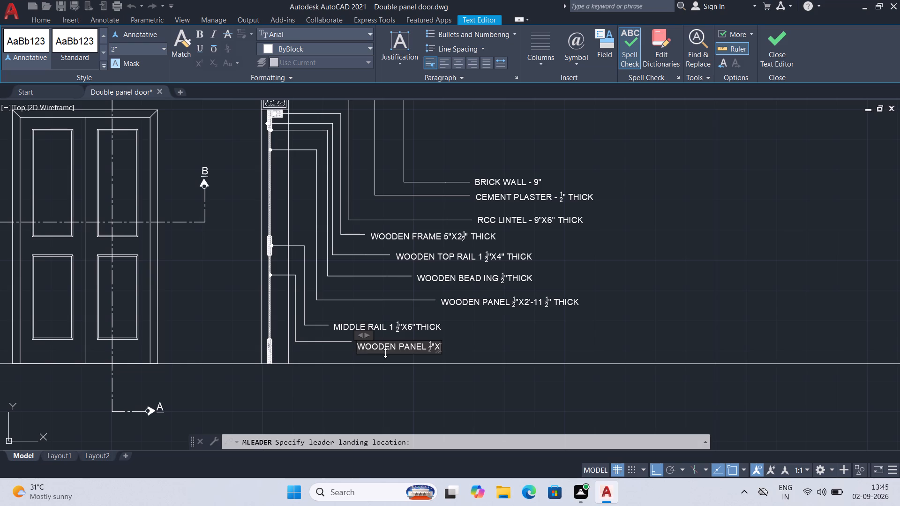
{"action": "type", "text": "2'"}
{"action": "type", "text": "-4\""}
{"action": "type", "text": "THICK"}
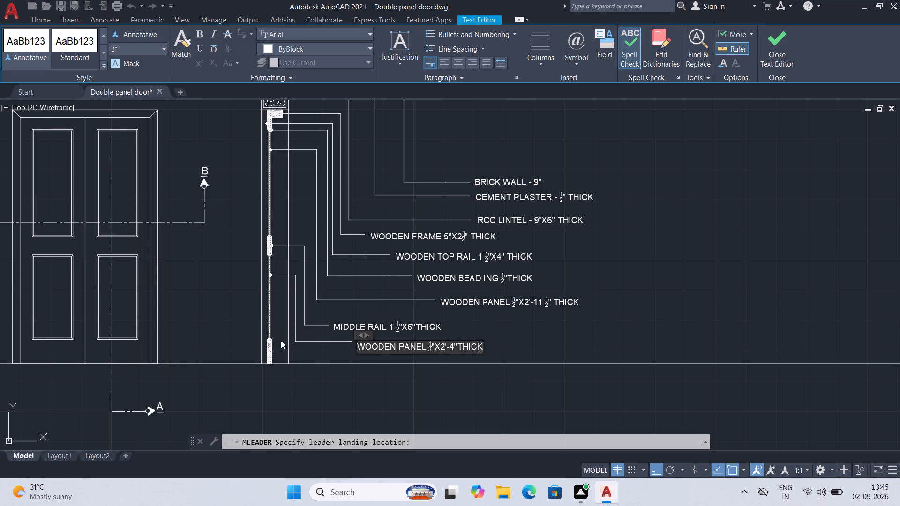
{"action": "left_click", "coordinate": [297, 344]}
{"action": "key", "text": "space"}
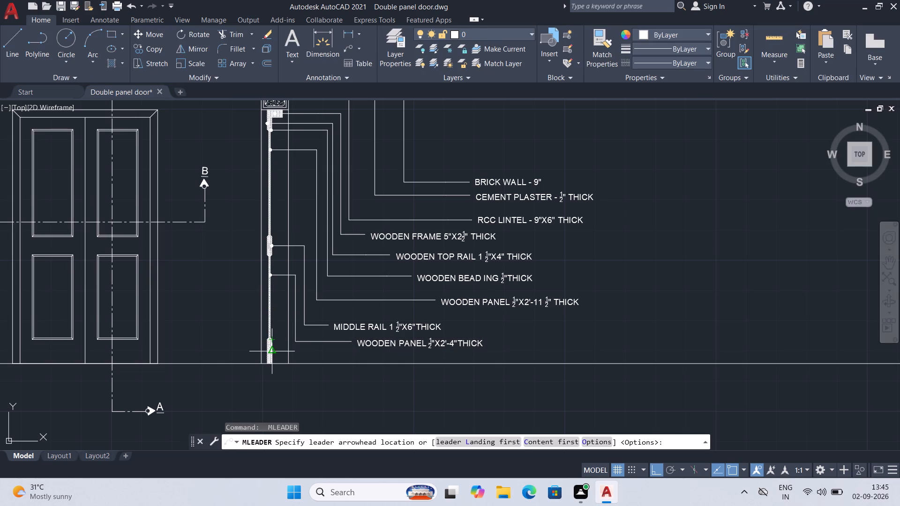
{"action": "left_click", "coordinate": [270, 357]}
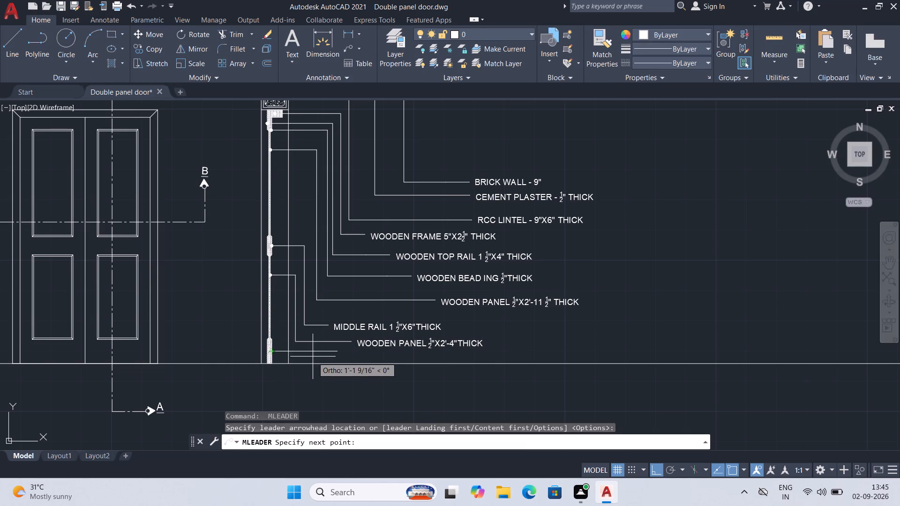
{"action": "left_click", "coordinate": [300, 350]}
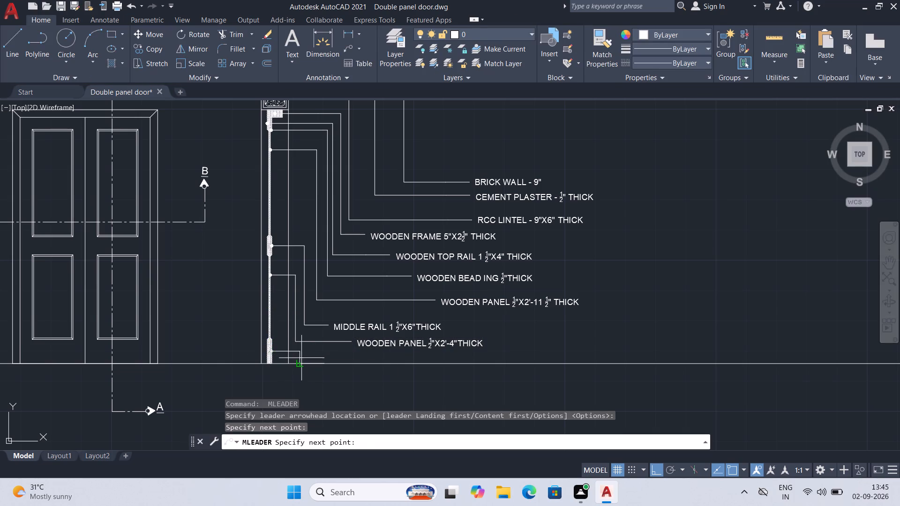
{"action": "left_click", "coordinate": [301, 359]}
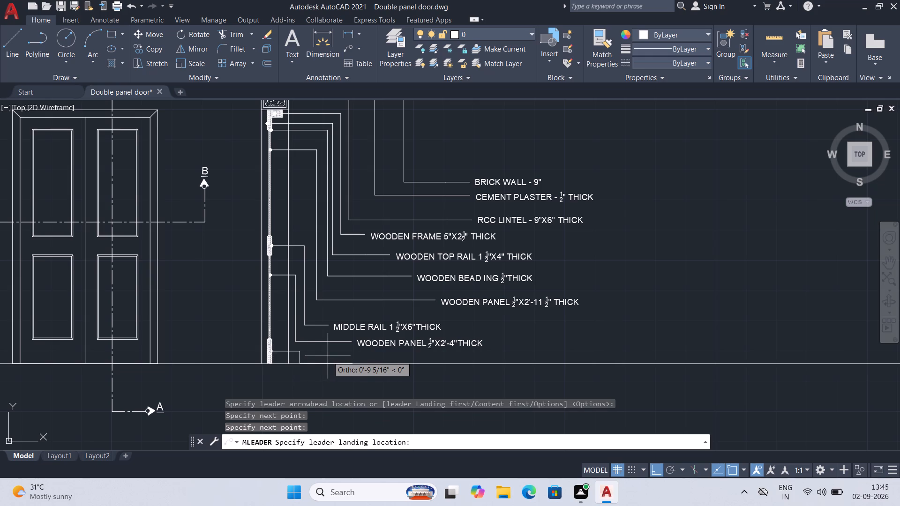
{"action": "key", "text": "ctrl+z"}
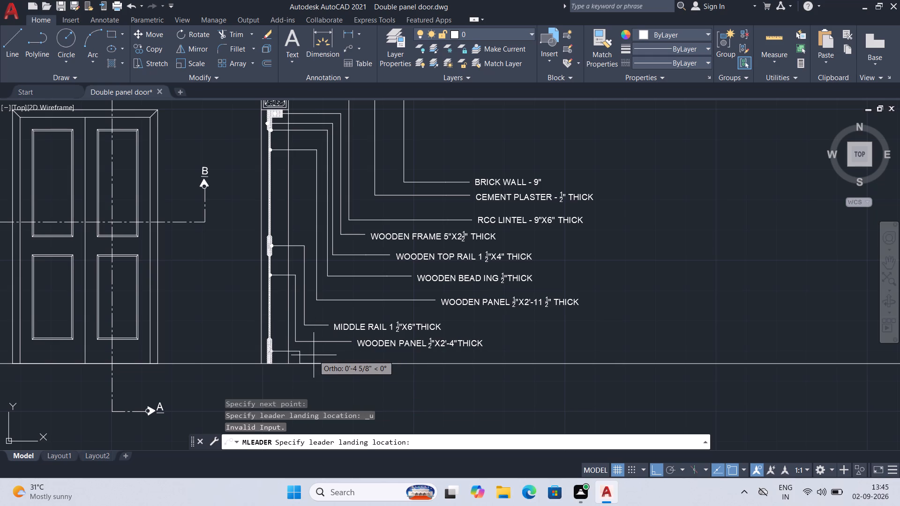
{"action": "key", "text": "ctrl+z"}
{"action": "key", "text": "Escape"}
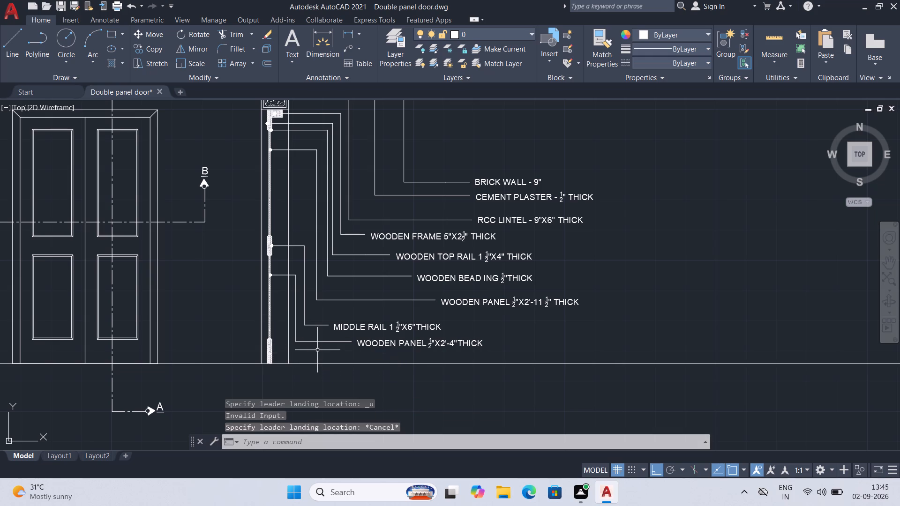
Draw a stepped multileader from section A-A's bottom rail, outward, slightly down, and outward to a landing between the lower panel label and ground line.
{"action": "key", "text": "space"}
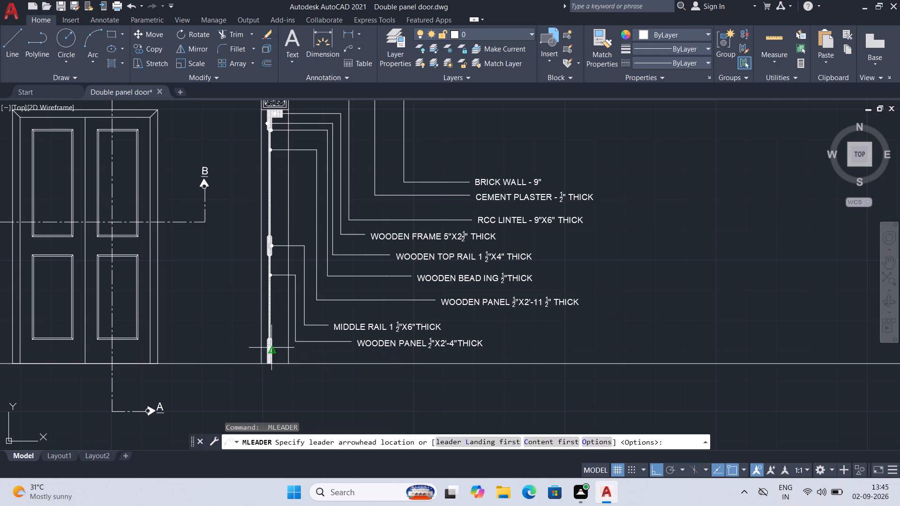
{"action": "left_click", "coordinate": [269, 349]}
{"action": "left_click", "coordinate": [296, 350]}
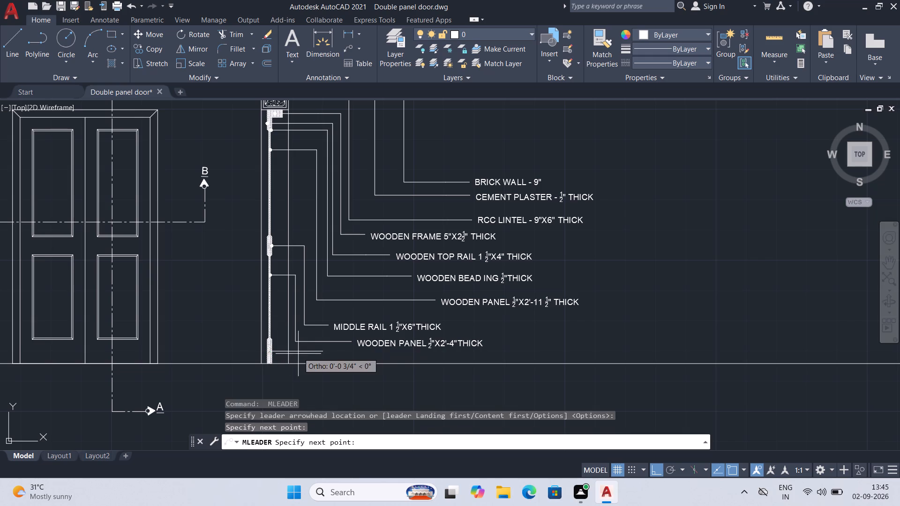
{"action": "left_click", "coordinate": [298, 357]}
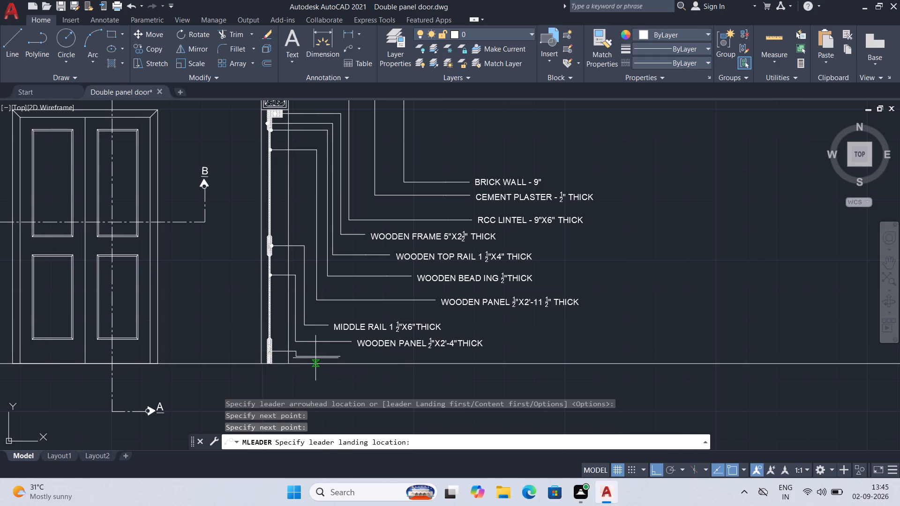
{"action": "left_click", "coordinate": [312, 356]}
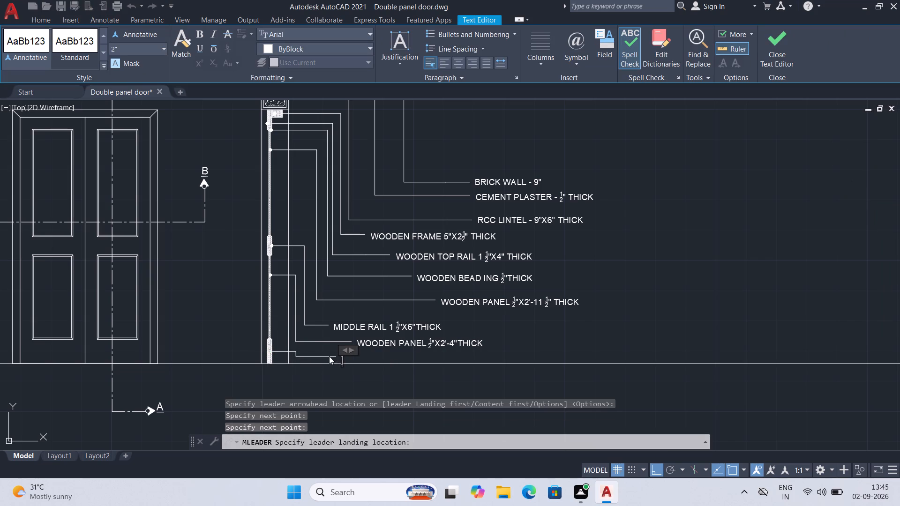
Label the bottom rail leader as BOTTOM RAIL 1 1/2"X8"THICK, with the 1/2 as a stacked fraction.
{"action": "type", "text": "BOR"}
{"action": "key", "text": "BackSpace"}
{"action": "type", "text": "TTOM"}
{"action": "key", "text": "space"}
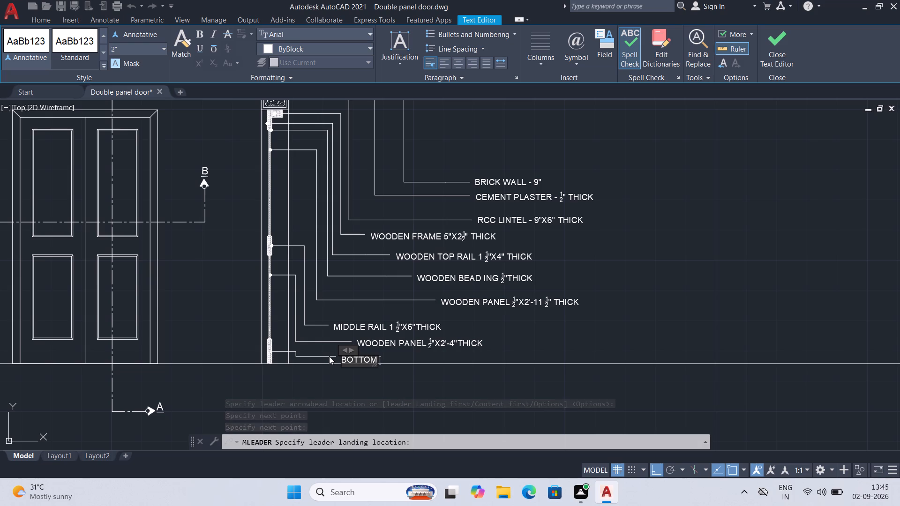
{"action": "type", "text": "RAIL"}
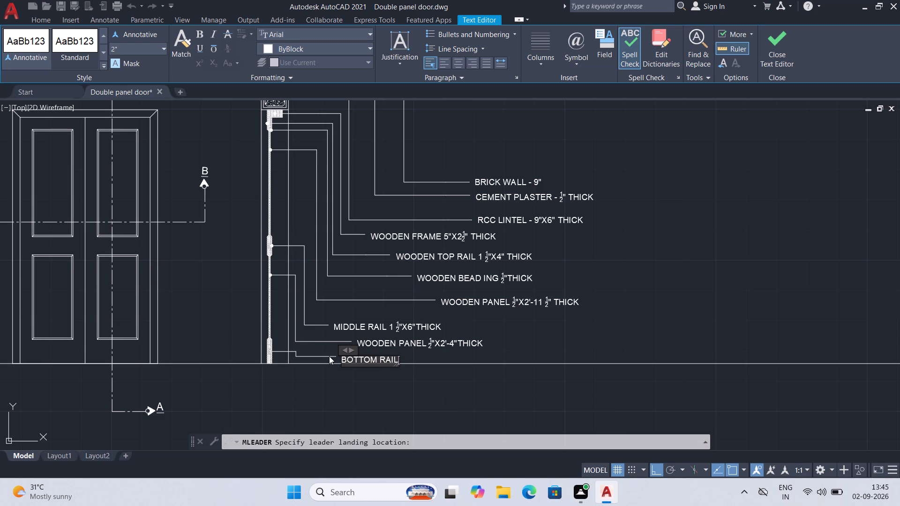
{"action": "key", "text": "space"}
{"action": "type", "text": "1"}
{"action": "key", "text": "space"}
{"action": "type", "text": "1/2"}
{"action": "key", "text": "shift+quotedbl"}
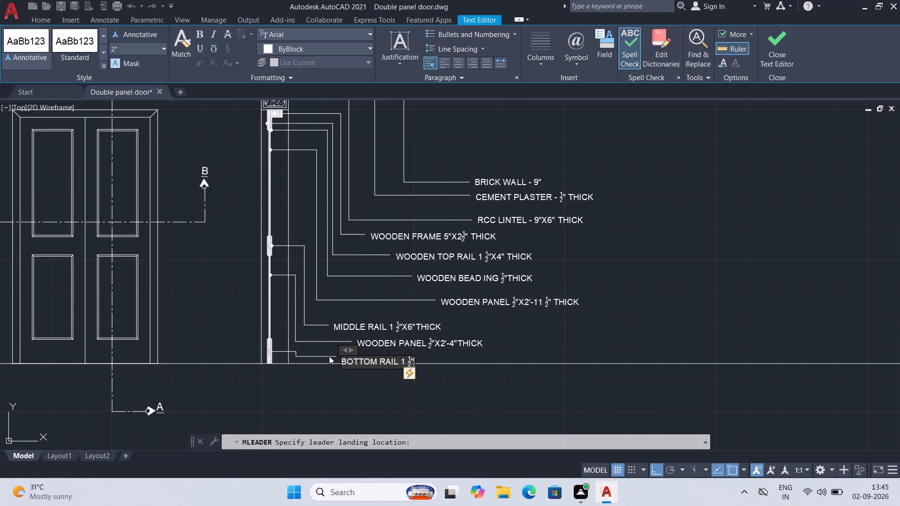
{"action": "type", "text": "X8\""}
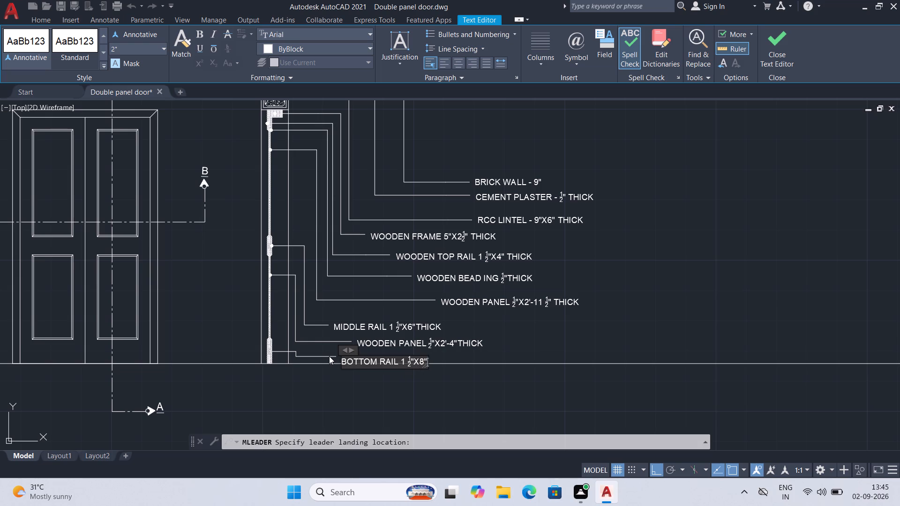
{"action": "type", "text": "THICK"}
{"action": "left_click", "coordinate": [691, 318]}
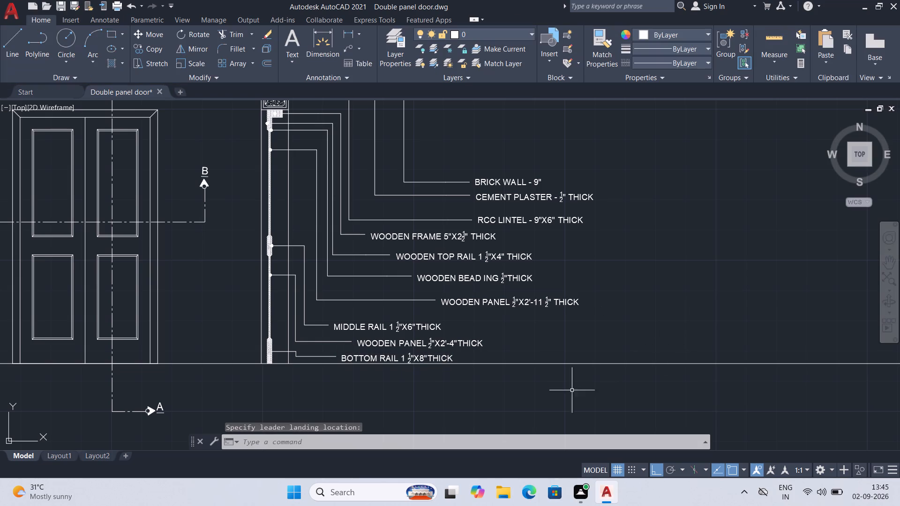
Save the drawing.
{"action": "key", "text": "ctrl+s"}
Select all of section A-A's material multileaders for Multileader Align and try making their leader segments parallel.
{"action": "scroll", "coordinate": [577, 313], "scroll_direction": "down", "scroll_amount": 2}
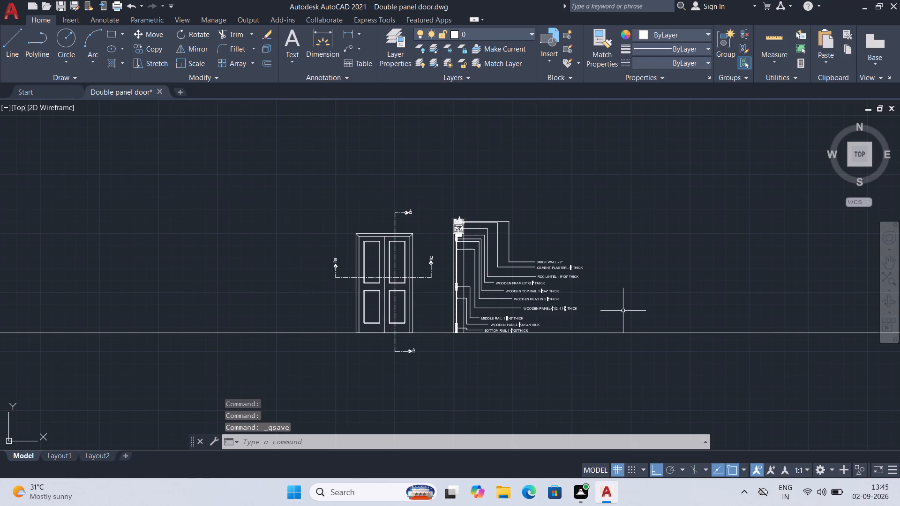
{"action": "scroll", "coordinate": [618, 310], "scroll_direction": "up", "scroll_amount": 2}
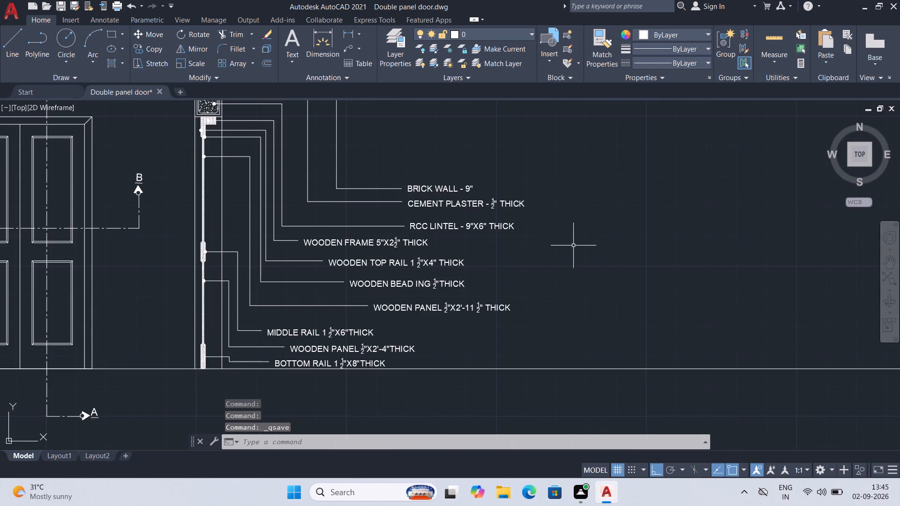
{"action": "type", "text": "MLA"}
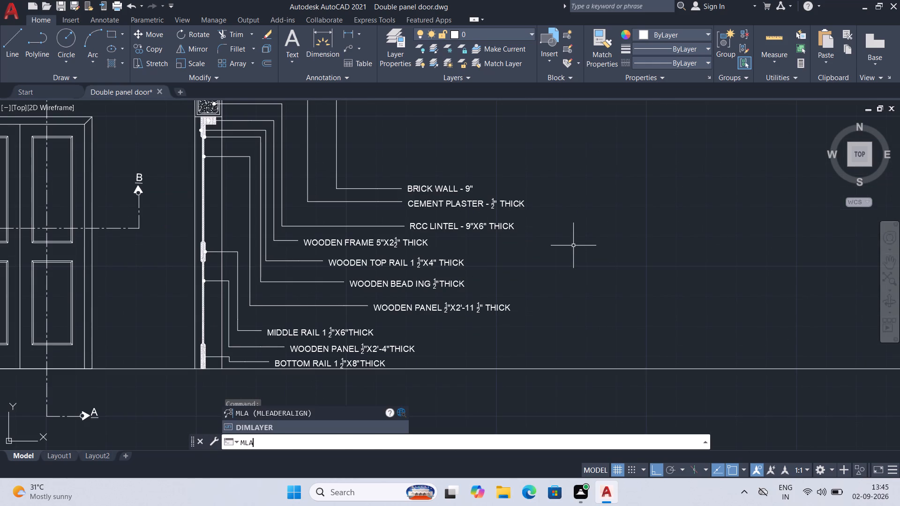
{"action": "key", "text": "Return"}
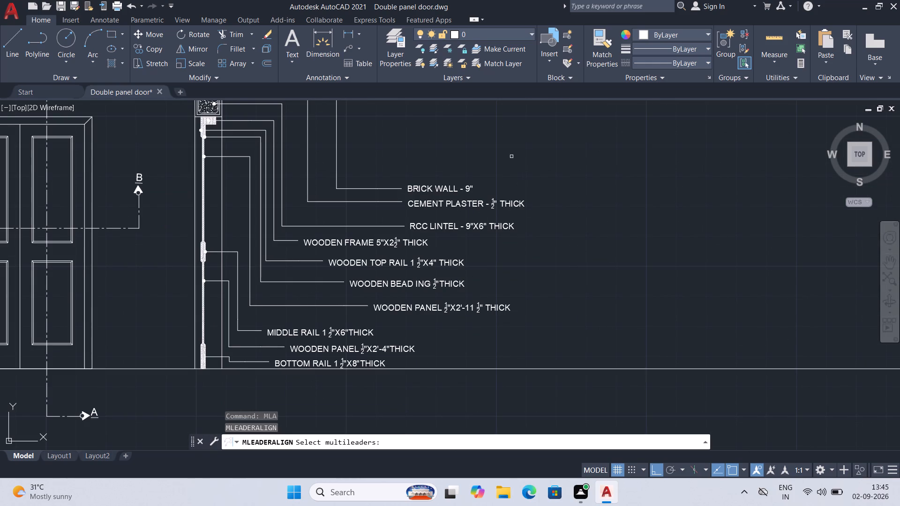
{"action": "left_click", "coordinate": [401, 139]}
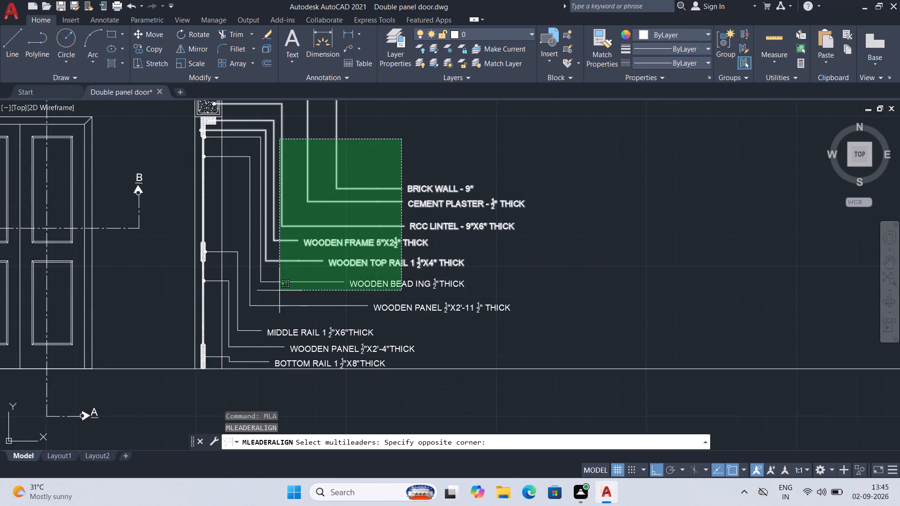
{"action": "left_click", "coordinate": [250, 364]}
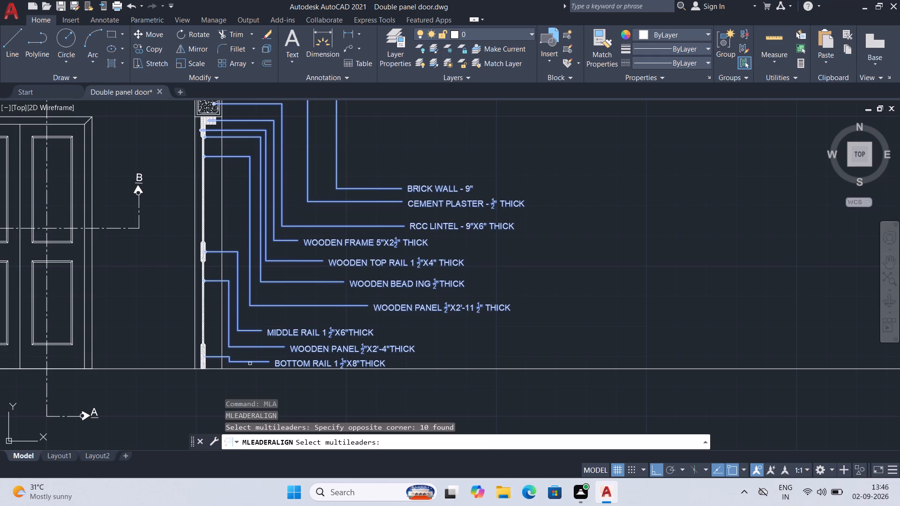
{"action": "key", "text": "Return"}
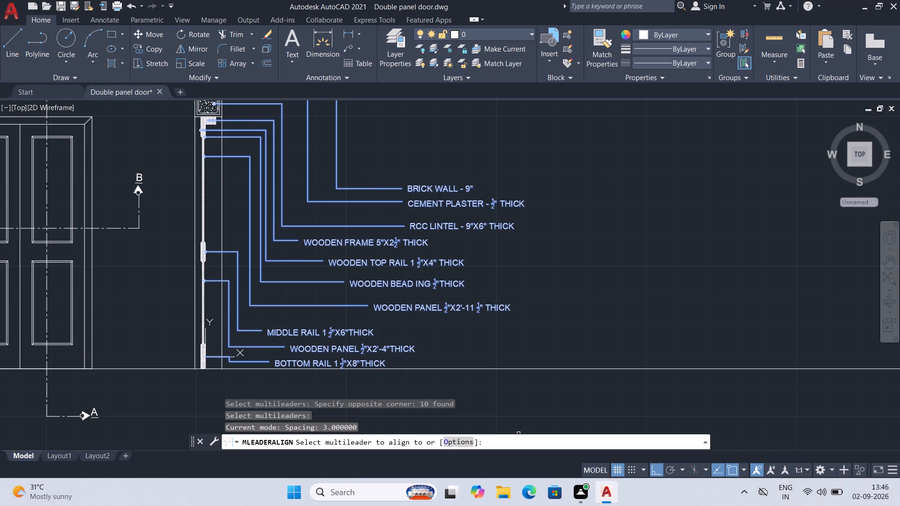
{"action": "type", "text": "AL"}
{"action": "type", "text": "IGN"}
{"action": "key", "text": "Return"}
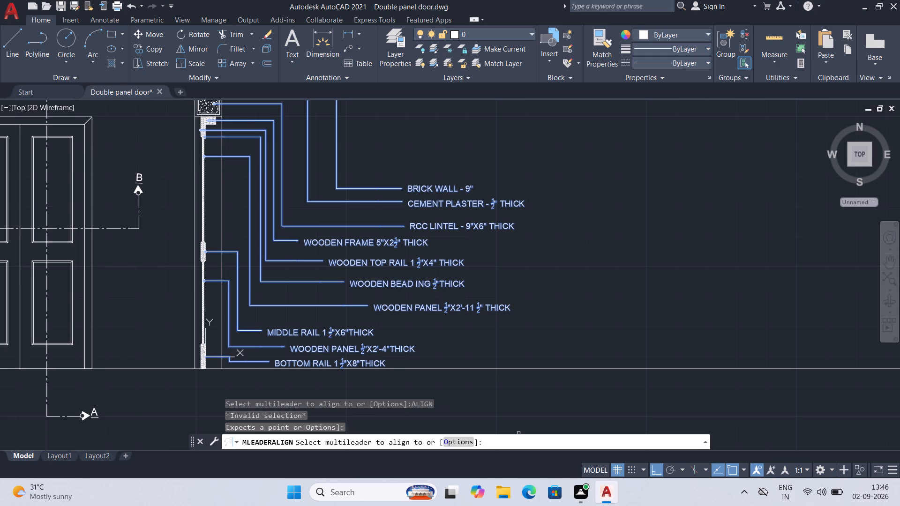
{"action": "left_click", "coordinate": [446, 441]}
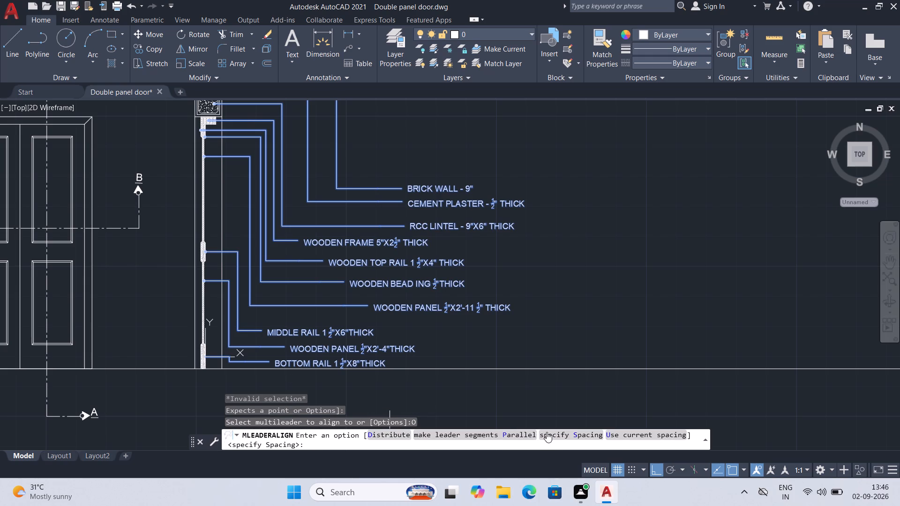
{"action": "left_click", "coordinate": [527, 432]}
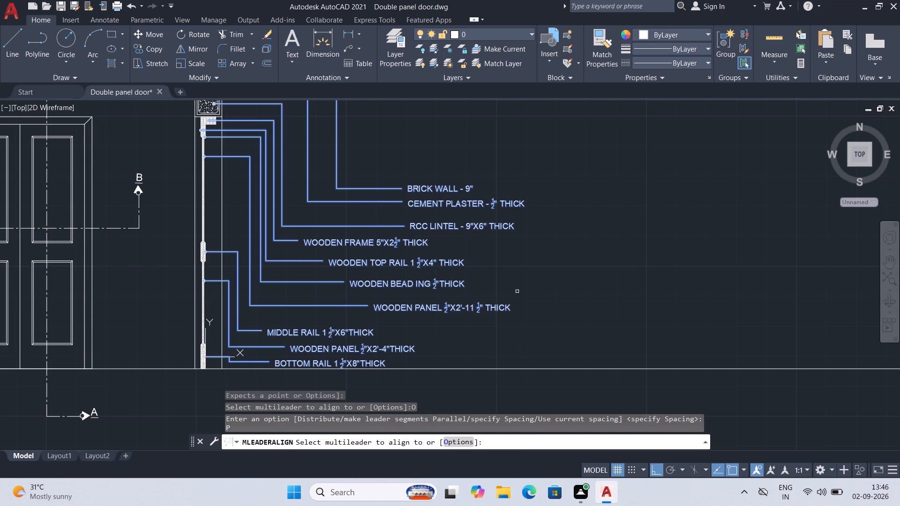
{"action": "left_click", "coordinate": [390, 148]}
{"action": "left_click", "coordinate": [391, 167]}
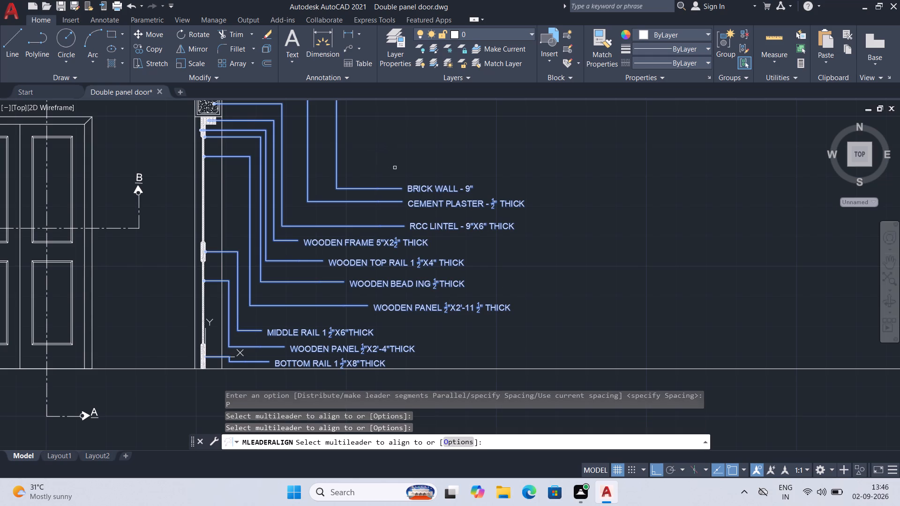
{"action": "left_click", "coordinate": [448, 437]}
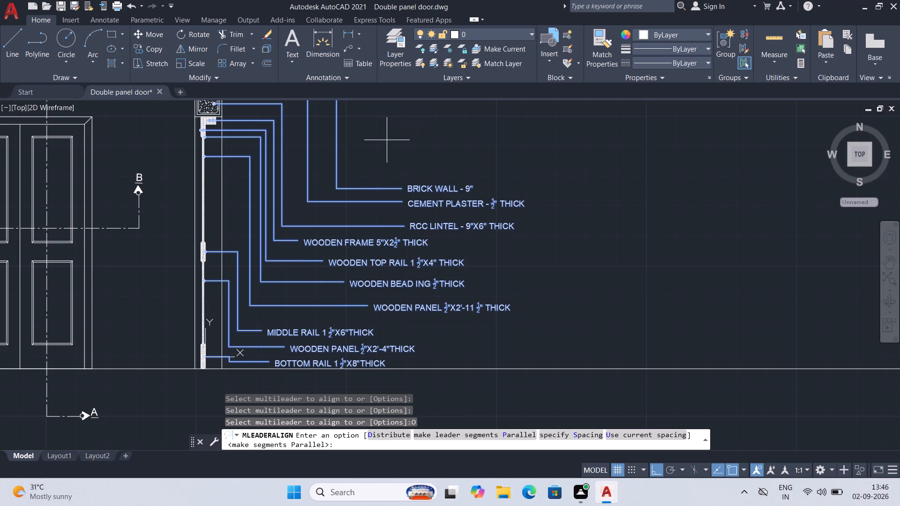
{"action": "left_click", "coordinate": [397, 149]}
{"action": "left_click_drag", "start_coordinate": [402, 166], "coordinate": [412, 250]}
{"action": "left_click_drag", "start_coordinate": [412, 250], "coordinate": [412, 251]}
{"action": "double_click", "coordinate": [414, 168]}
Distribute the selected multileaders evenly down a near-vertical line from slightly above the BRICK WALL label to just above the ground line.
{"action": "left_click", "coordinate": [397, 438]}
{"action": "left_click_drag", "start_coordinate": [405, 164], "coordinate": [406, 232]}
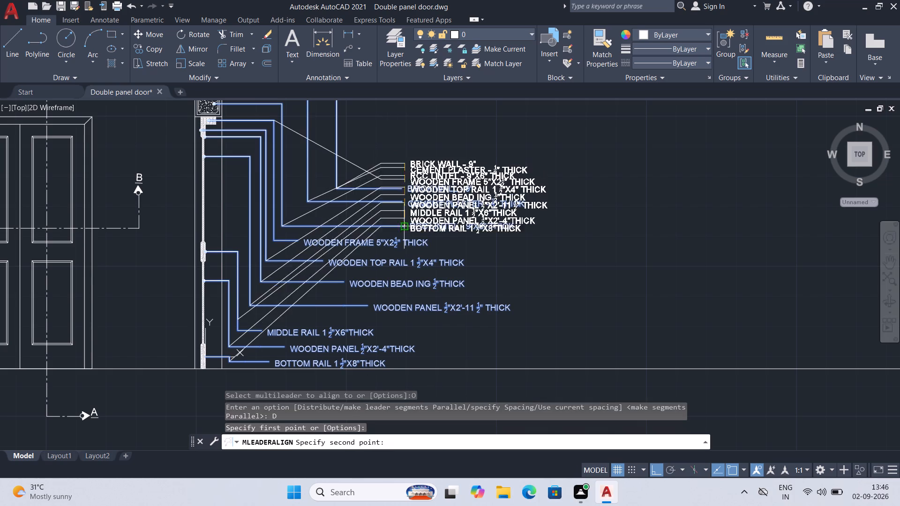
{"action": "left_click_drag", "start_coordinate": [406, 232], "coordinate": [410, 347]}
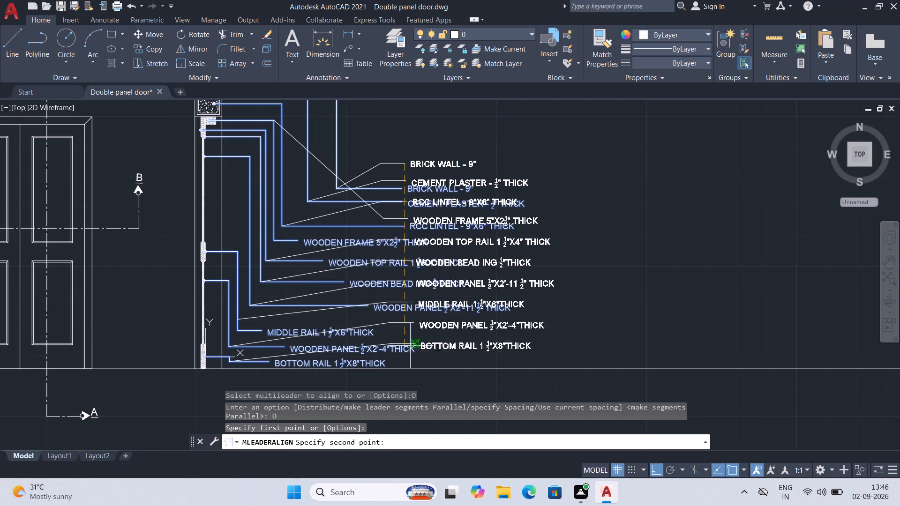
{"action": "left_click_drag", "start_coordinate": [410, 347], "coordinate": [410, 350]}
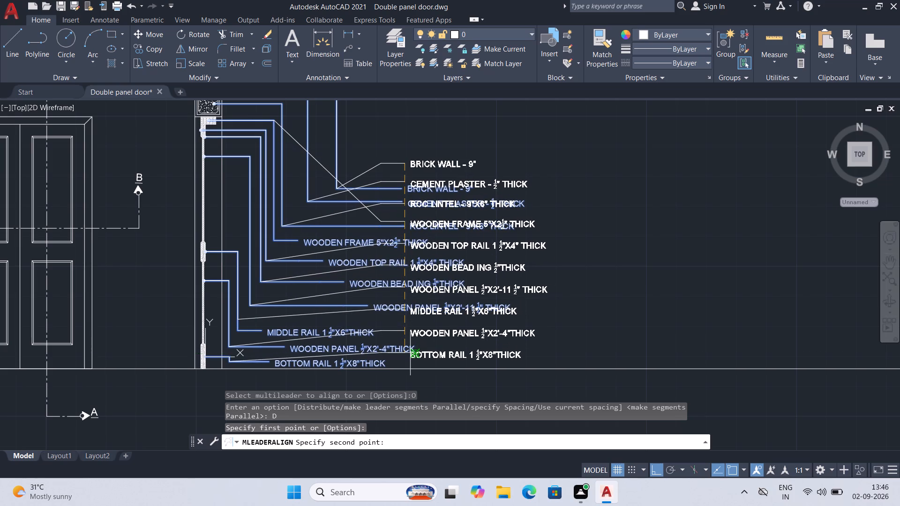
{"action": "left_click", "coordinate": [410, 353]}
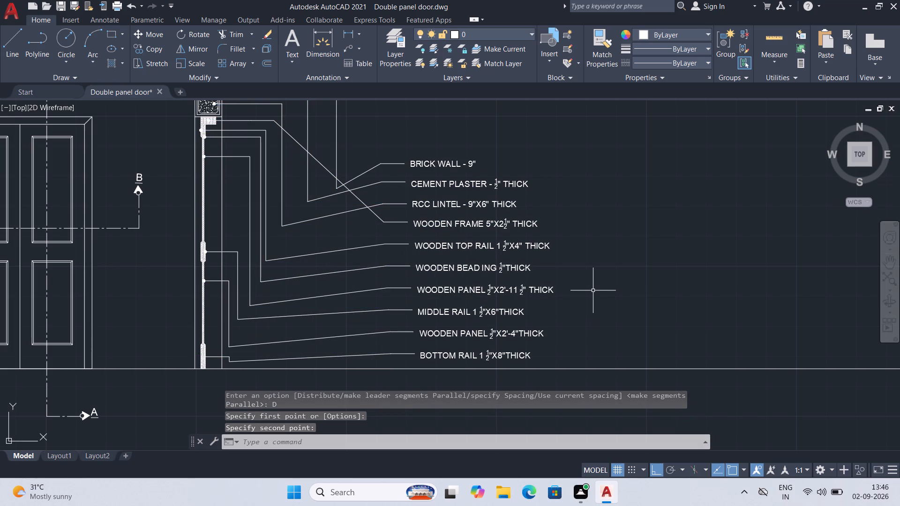
Redistribute all of section A-A's multileaders evenly along a taller vertical line, from near the top of the brick wall to just above the ground line.
{"action": "scroll", "coordinate": [631, 224], "scroll_direction": "down", "scroll_amount": 1}
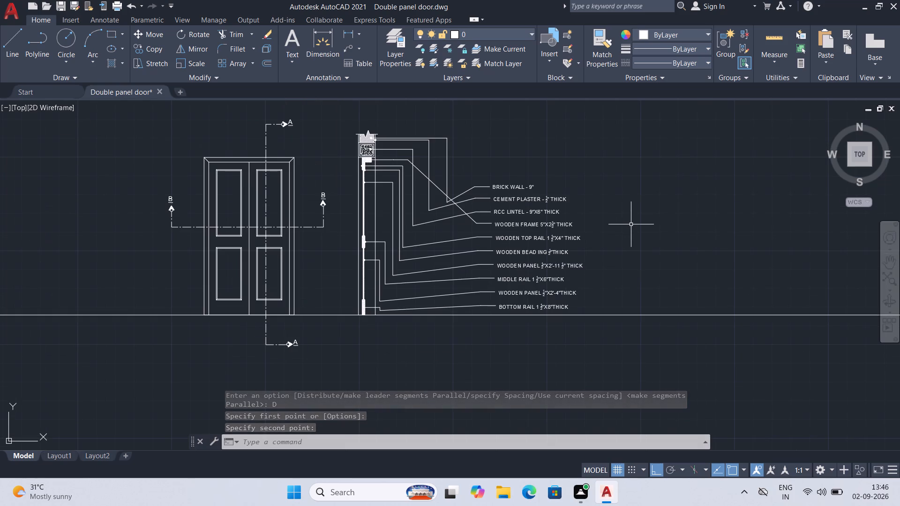
{"action": "scroll", "coordinate": [630, 226], "scroll_direction": "up", "scroll_amount": 1}
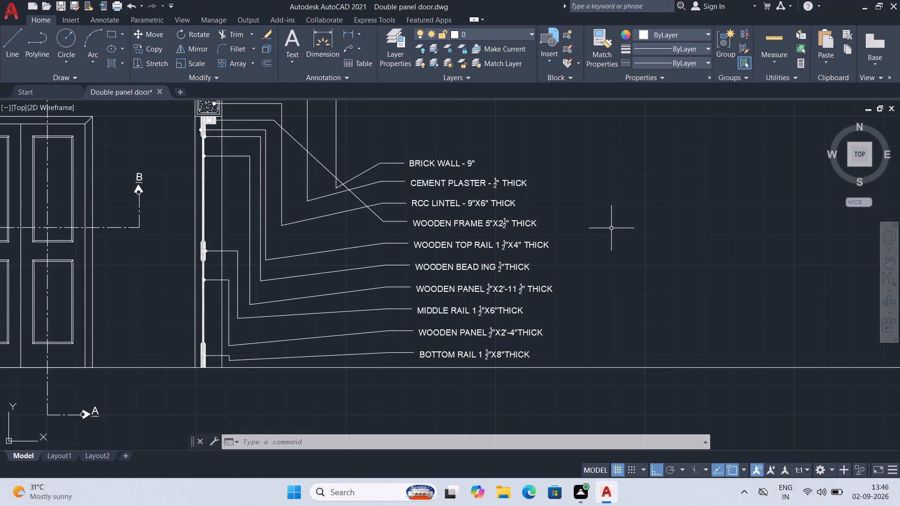
{"action": "key", "text": "m"}
{"action": "key", "text": "l"}
{"action": "key", "text": "a"}
{"action": "key", "text": "Return"}
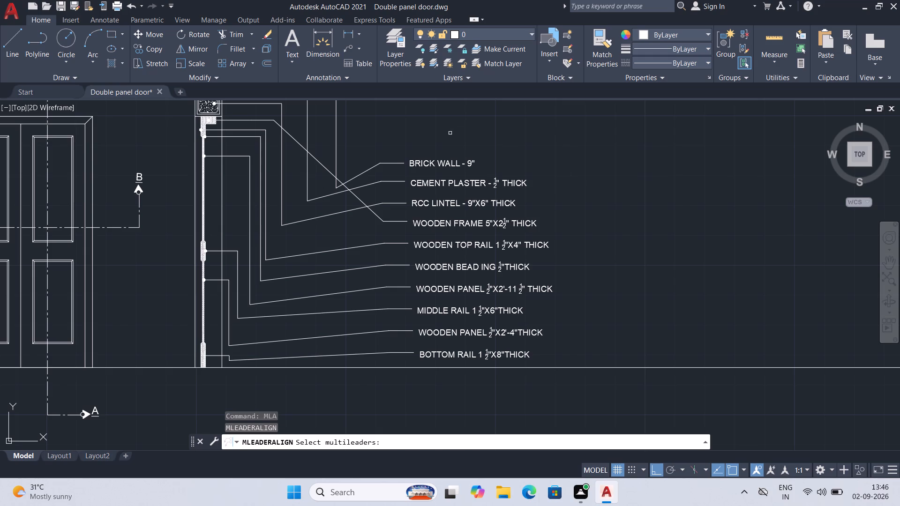
{"action": "left_click", "coordinate": [450, 133]}
{"action": "left_click", "coordinate": [308, 359]}
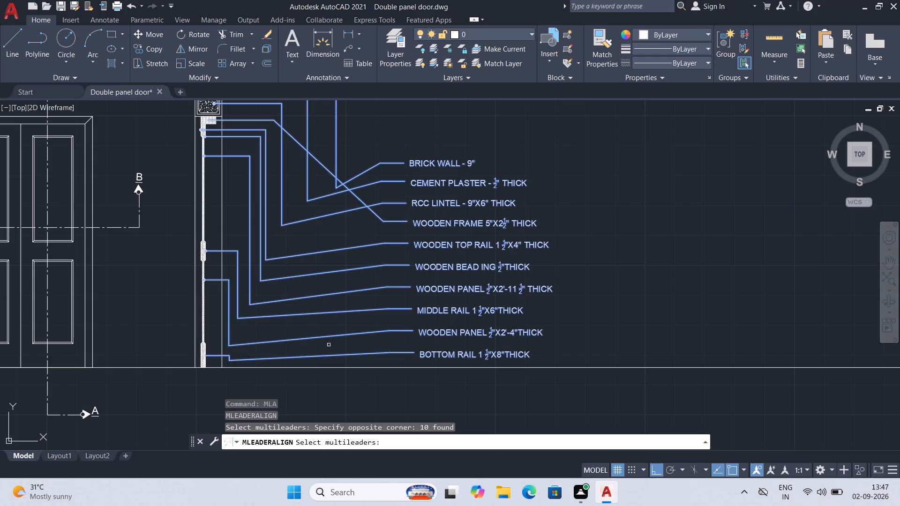
{"action": "key", "text": "Return"}
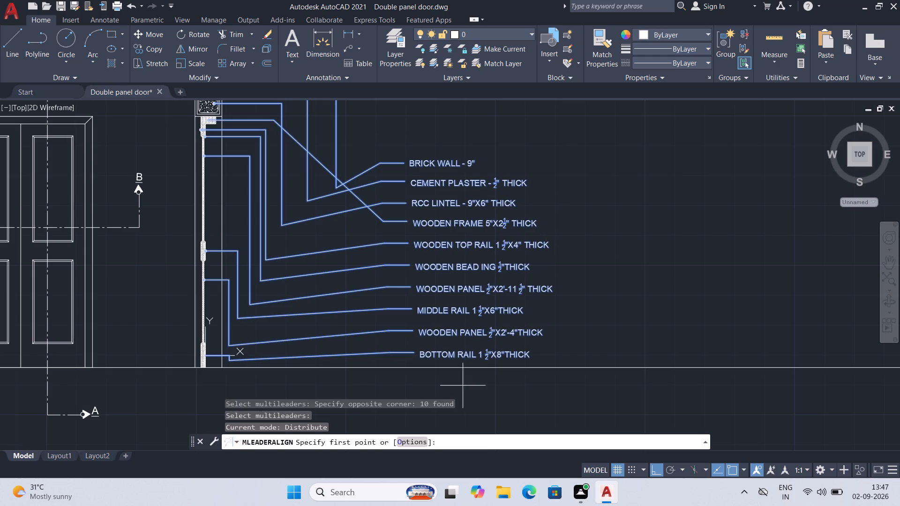
{"action": "left_click", "coordinate": [402, 441]}
{"action": "left_click", "coordinate": [372, 436]}
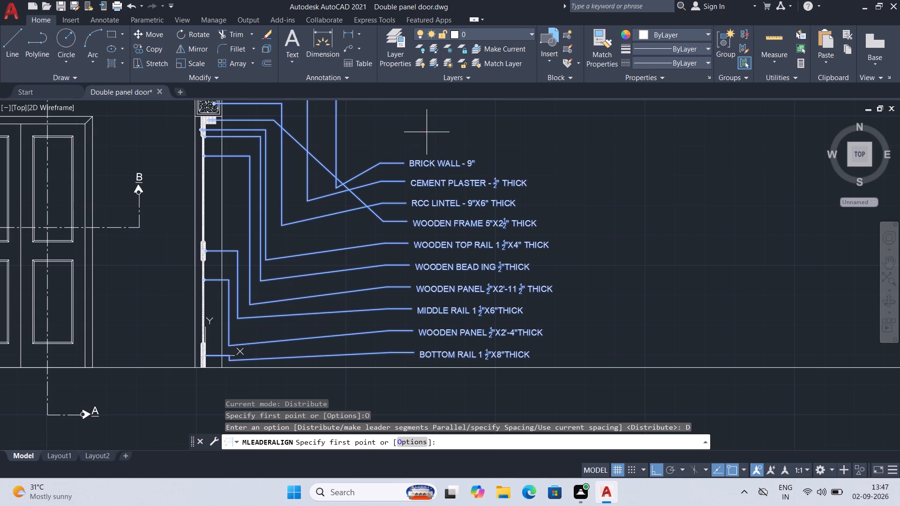
{"action": "scroll", "coordinate": [422, 176], "scroll_direction": "down", "scroll_amount": 1}
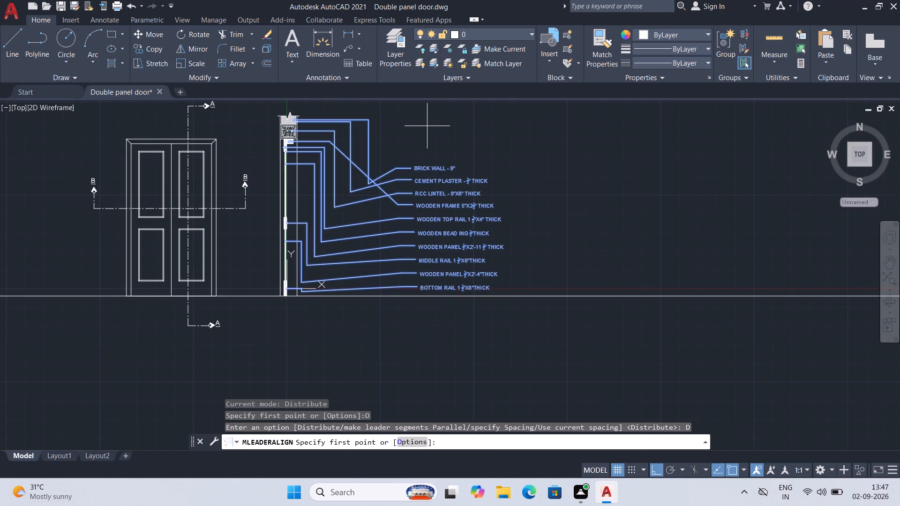
{"action": "left_click", "coordinate": [419, 125]}
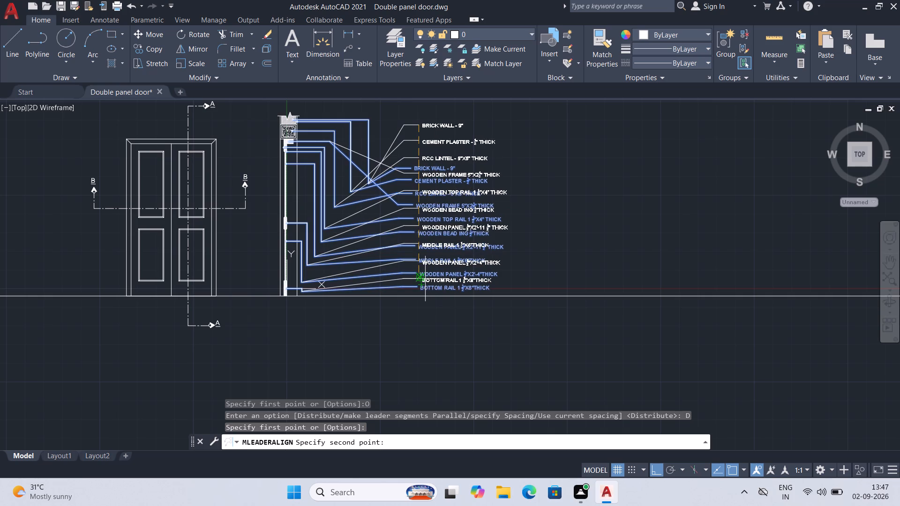
{"action": "left_click", "coordinate": [425, 279]}
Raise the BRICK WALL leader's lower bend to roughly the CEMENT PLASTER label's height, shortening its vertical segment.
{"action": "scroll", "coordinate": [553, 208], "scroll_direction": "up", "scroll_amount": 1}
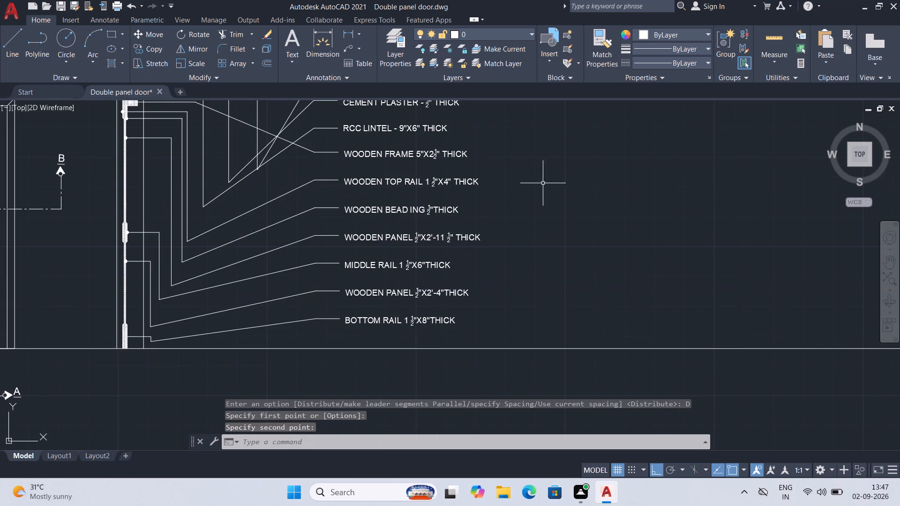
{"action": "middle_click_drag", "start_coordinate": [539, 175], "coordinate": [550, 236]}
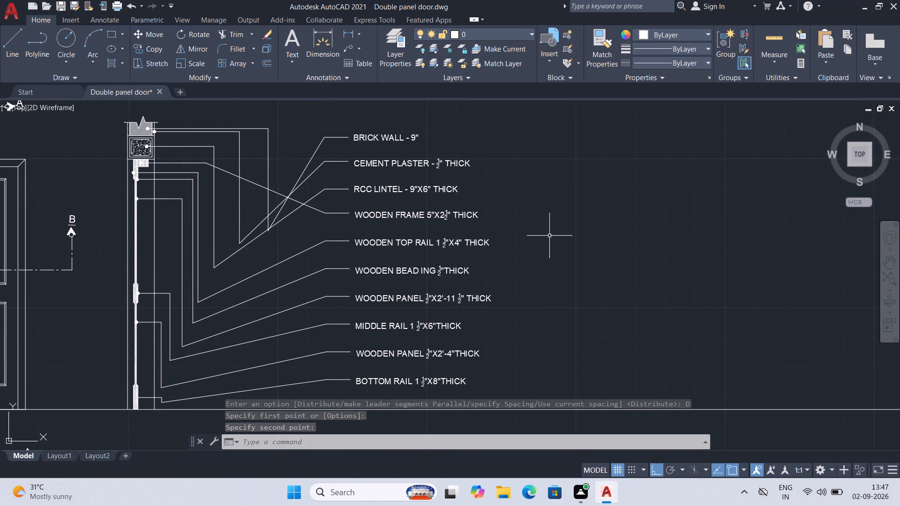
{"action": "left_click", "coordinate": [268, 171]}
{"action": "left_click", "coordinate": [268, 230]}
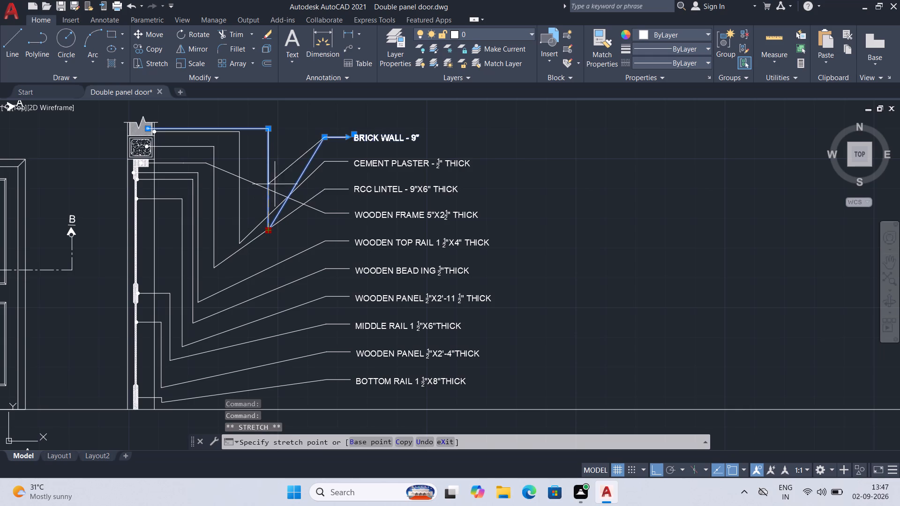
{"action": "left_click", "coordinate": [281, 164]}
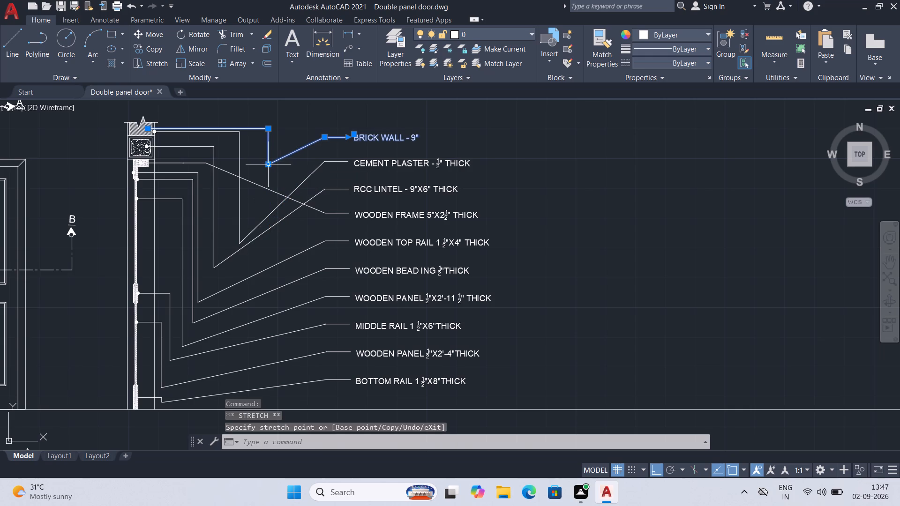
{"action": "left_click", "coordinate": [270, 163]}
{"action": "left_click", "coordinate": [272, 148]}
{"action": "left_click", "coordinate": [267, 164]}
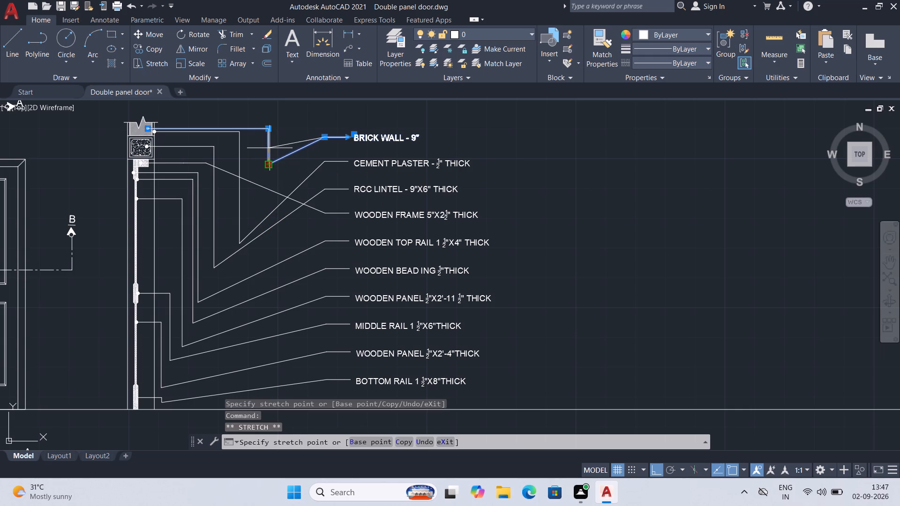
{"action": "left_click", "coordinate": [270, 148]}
Raise the CEMENT PLASTER leader's lower bend and merge it onto the leader's upper bend, removing the vertical segment.
{"action": "left_click", "coordinate": [244, 237]}
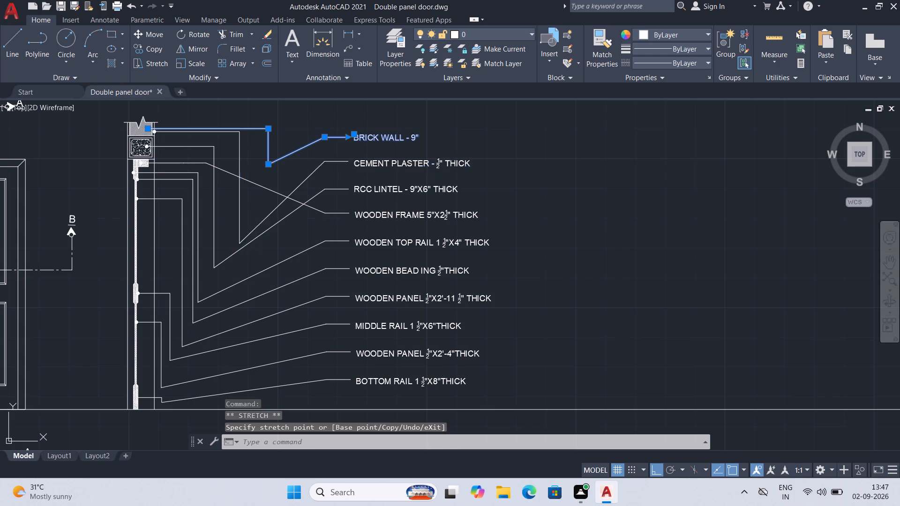
{"action": "left_click", "coordinate": [240, 244]}
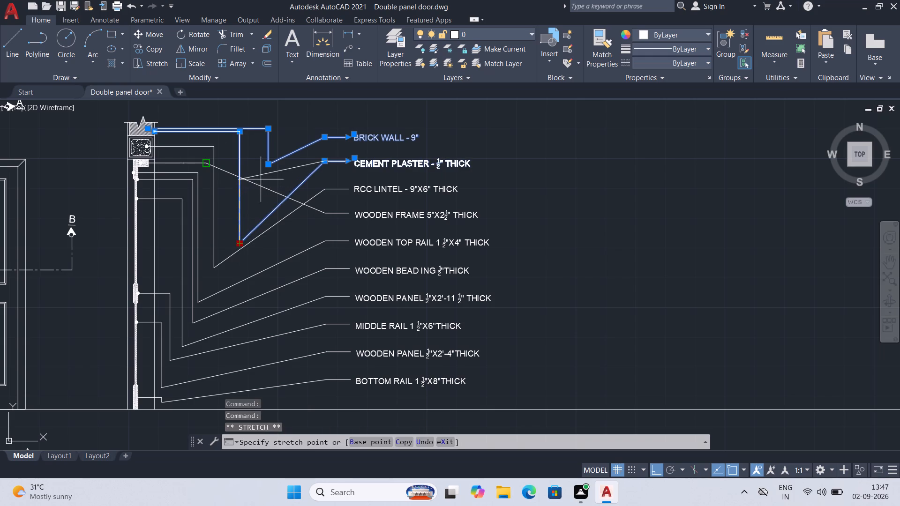
{"action": "left_click", "coordinate": [260, 180]}
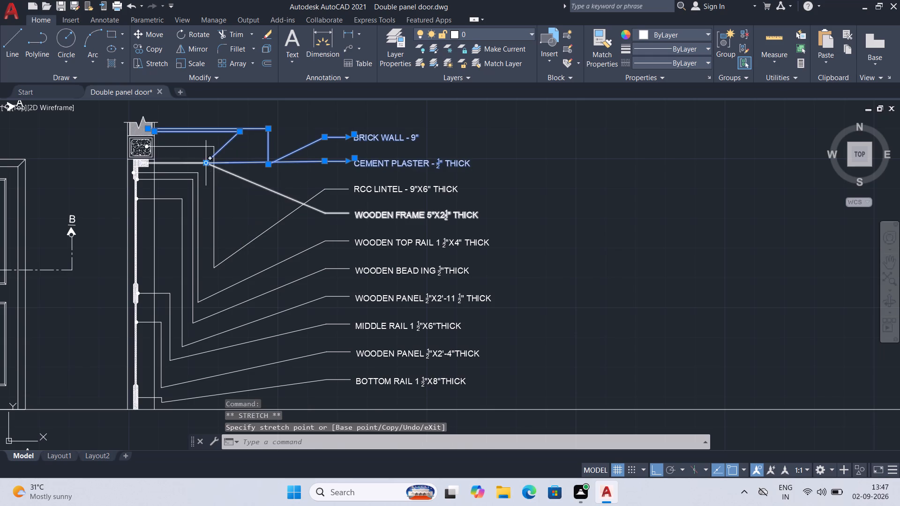
{"action": "left_click", "coordinate": [205, 163]}
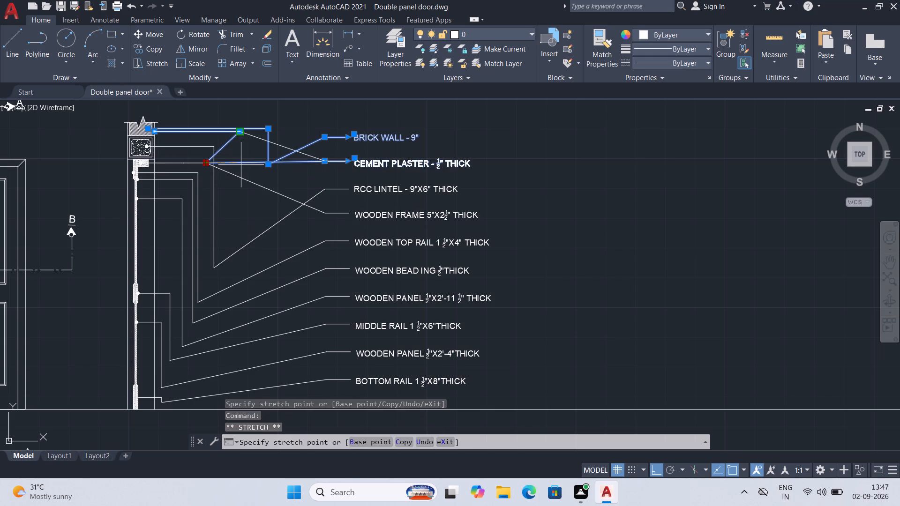
{"action": "left_click", "coordinate": [241, 165]}
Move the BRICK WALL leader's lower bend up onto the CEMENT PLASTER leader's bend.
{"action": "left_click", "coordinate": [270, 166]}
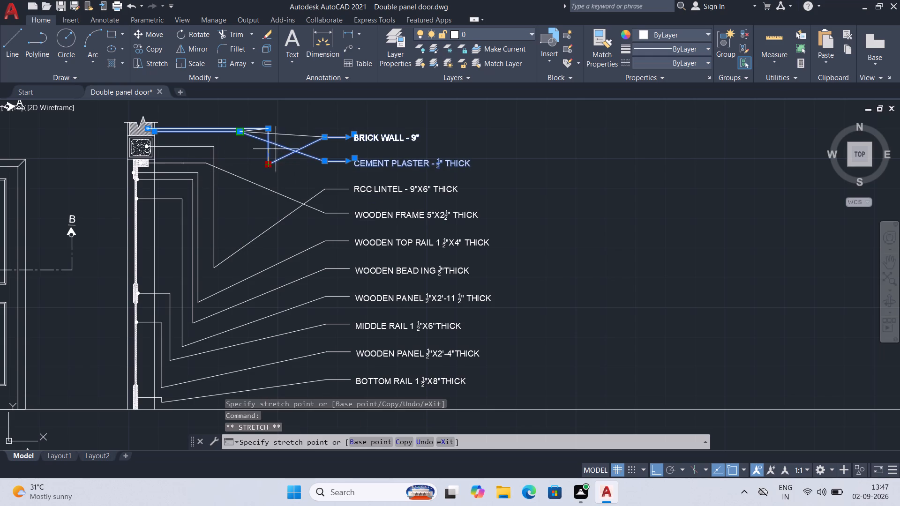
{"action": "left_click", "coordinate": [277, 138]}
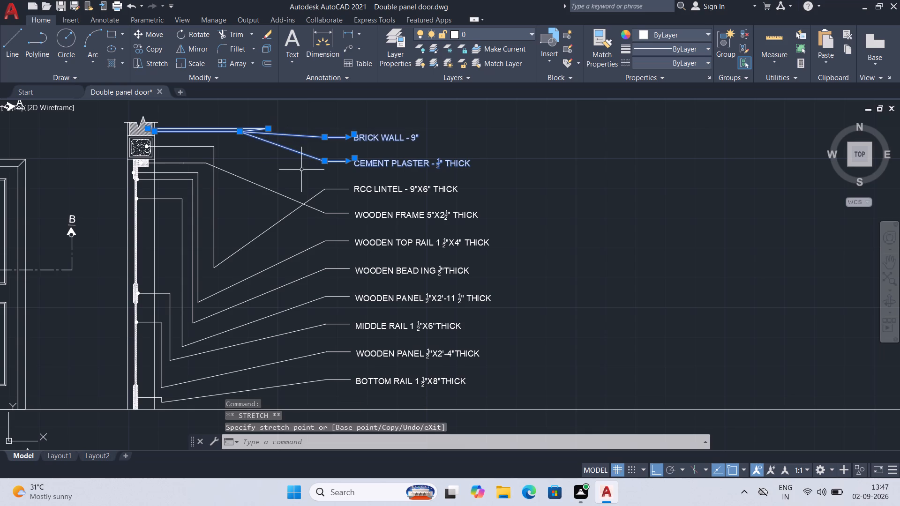
Lower the bend shared by the two leaders slightly to straighten the CEMENT PLASTER leader, and save the drawing.
{"action": "left_click", "coordinate": [239, 131]}
{"action": "left_click", "coordinate": [242, 146]}
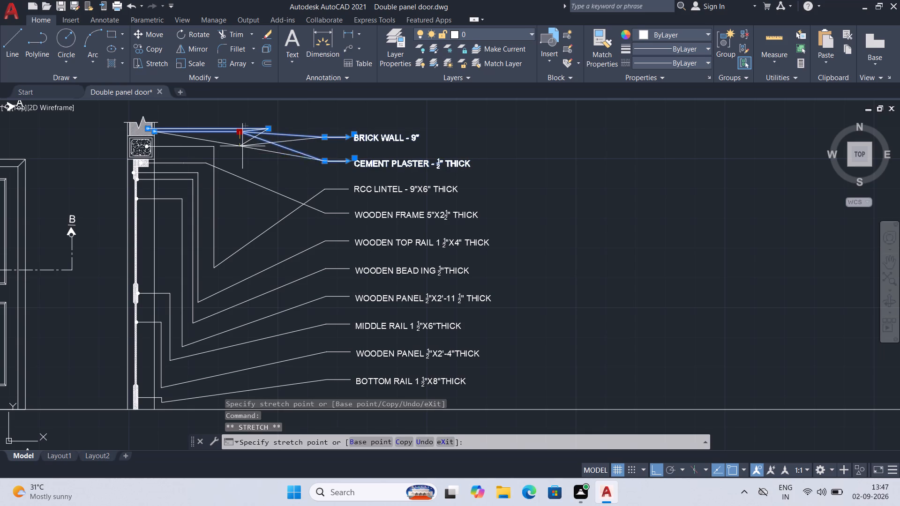
{"action": "key", "text": "ctrl+s"}
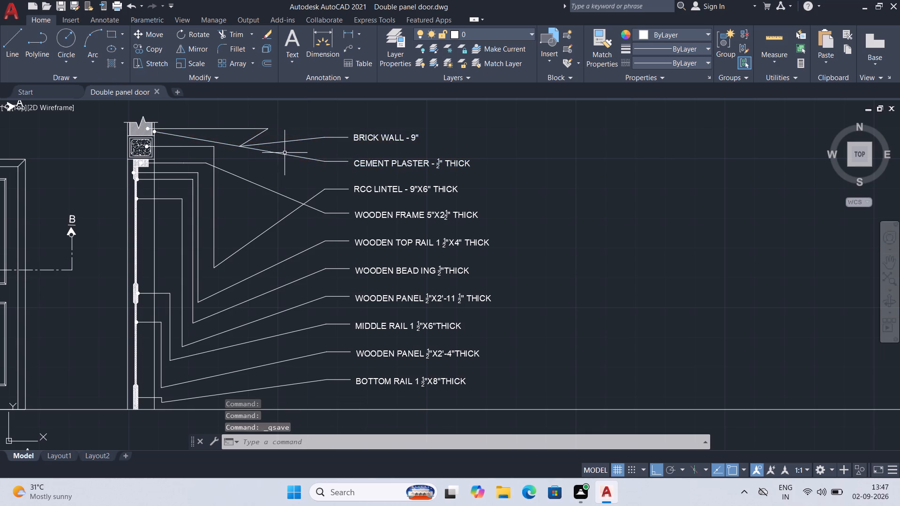
Merge the BRICK WALL leader's lower bend onto its upper bend to remove the kink, and save the drawing.
{"action": "left_click", "coordinate": [286, 139]}
{"action": "left_click", "coordinate": [284, 144]}
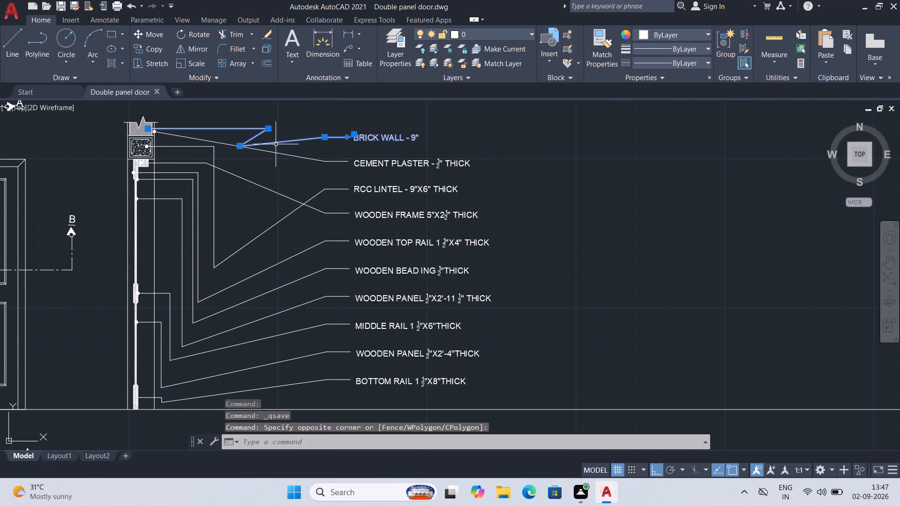
{"action": "left_click", "coordinate": [238, 146]}
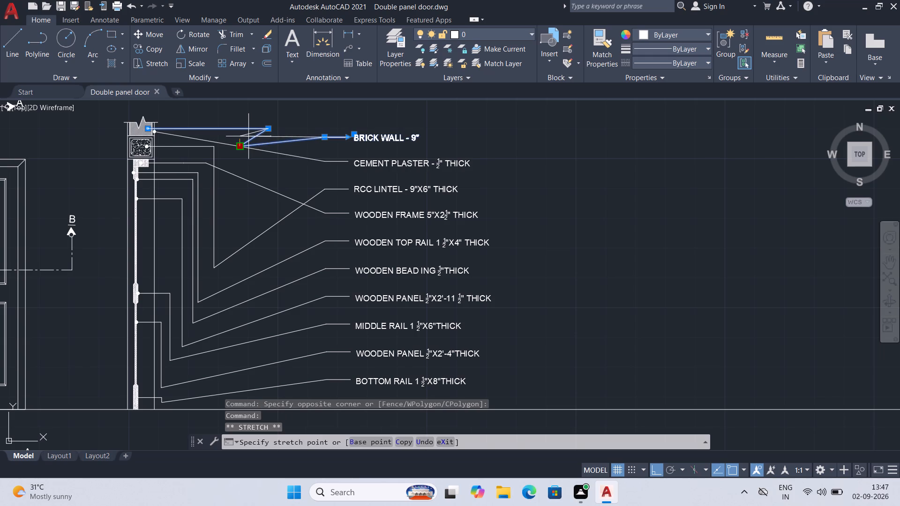
{"action": "left_click", "coordinate": [270, 137]}
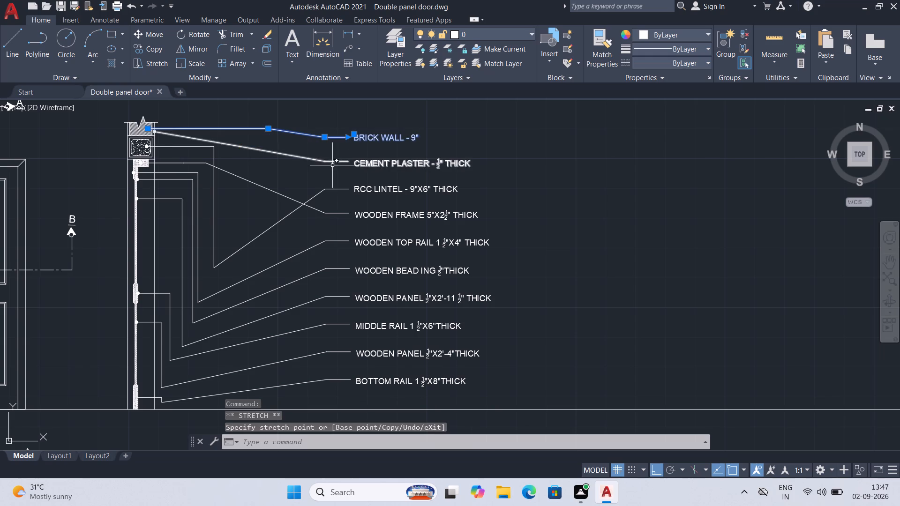
{"action": "key", "text": "ctrl+s"}
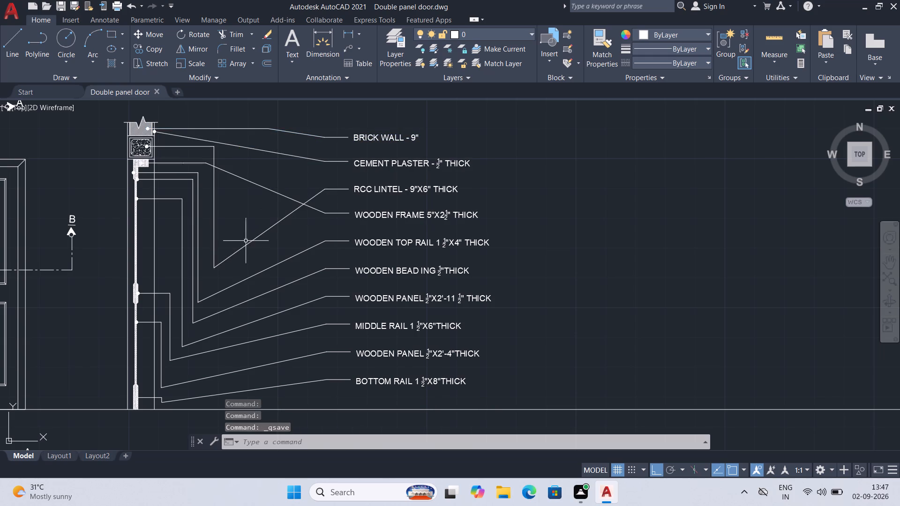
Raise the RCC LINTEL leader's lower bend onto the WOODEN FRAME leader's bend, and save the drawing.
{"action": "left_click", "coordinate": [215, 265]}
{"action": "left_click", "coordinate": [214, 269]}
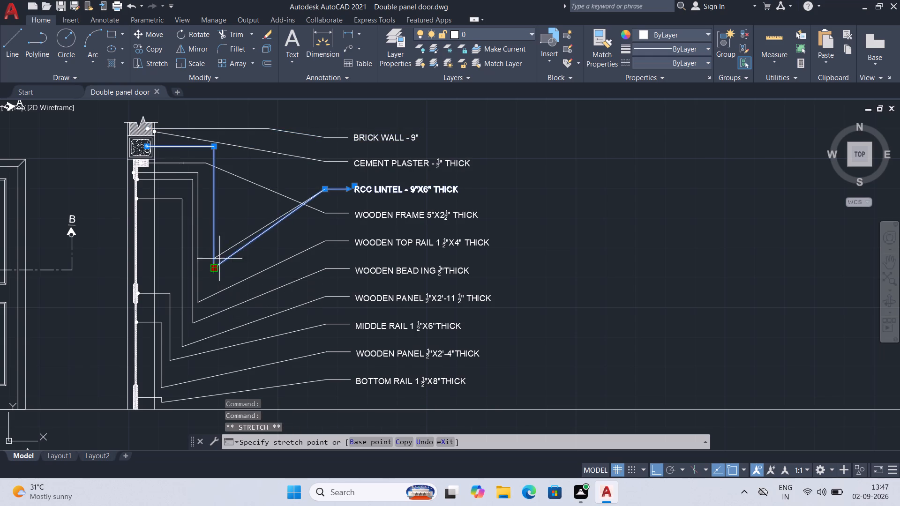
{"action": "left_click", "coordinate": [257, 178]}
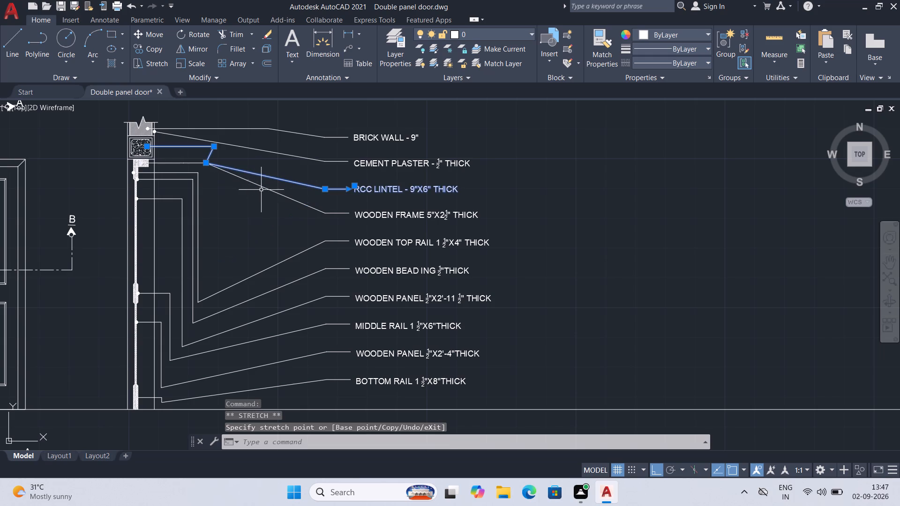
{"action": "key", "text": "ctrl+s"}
Lower the WOODEN FRAME leader's bend slightly below the RCC LINTEL leader's bend to separate the two lines.
{"action": "left_click", "coordinate": [263, 186]}
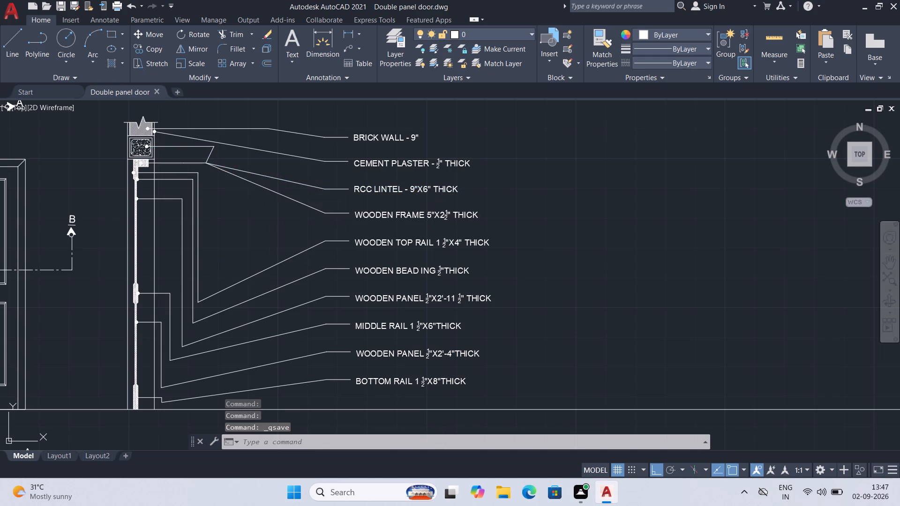
{"action": "left_click", "coordinate": [207, 160]}
{"action": "left_click", "coordinate": [212, 175]}
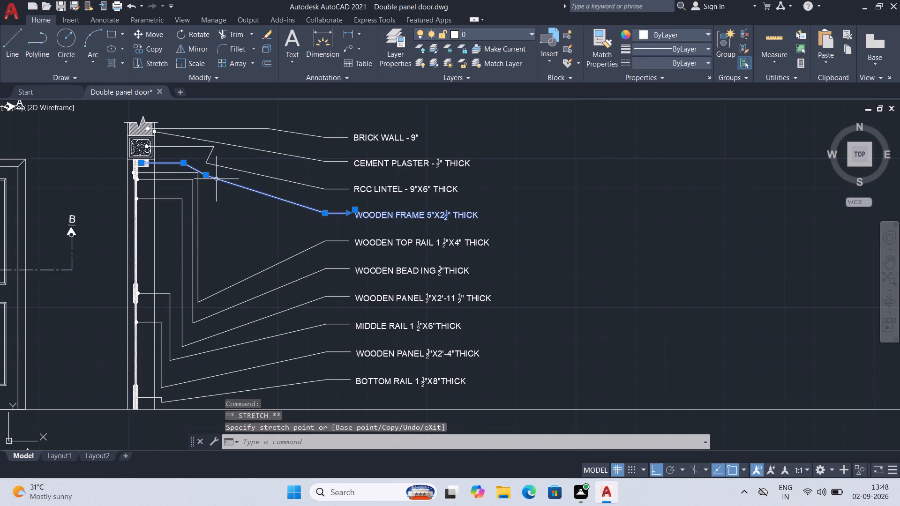
Merge the RCC LINTEL leader's two bends, lower the merged bend slightly for a smoother slope, and save the drawing.
{"action": "left_click", "coordinate": [262, 176]}
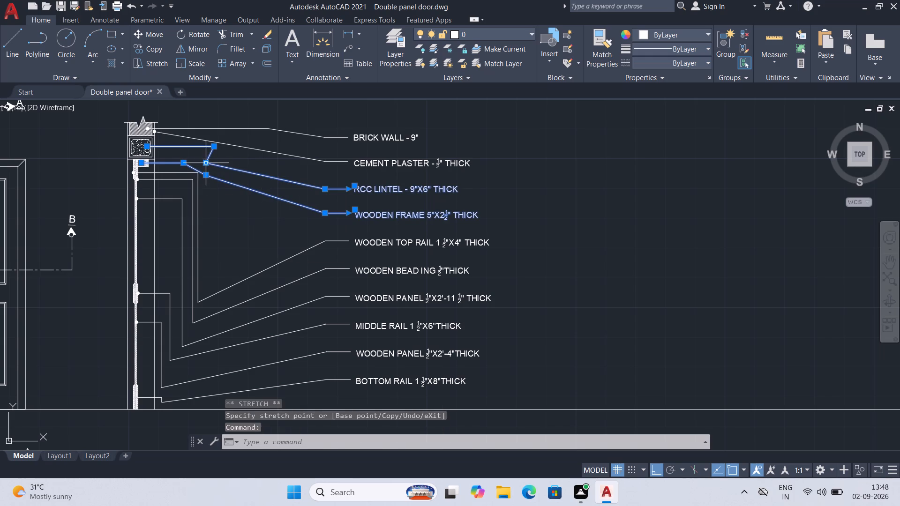
{"action": "left_click", "coordinate": [203, 165]}
{"action": "left_click", "coordinate": [235, 169]}
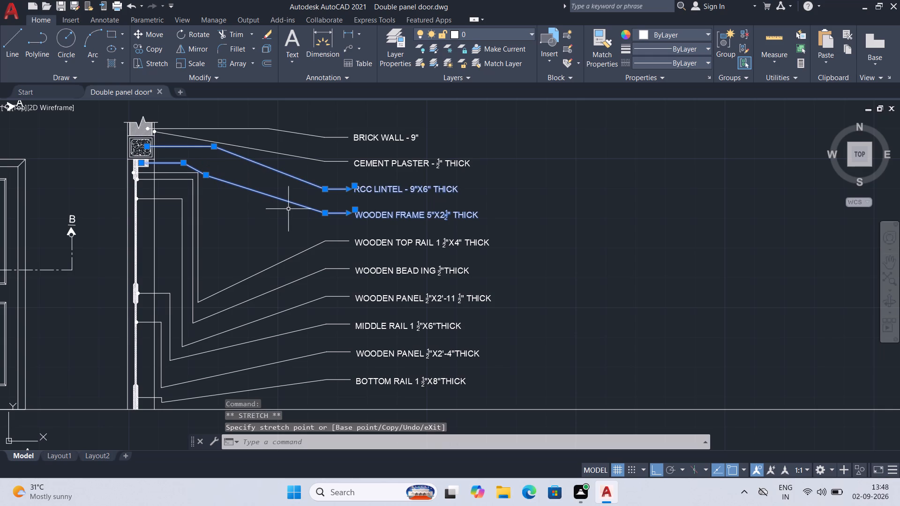
{"action": "left_click", "coordinate": [212, 149]}
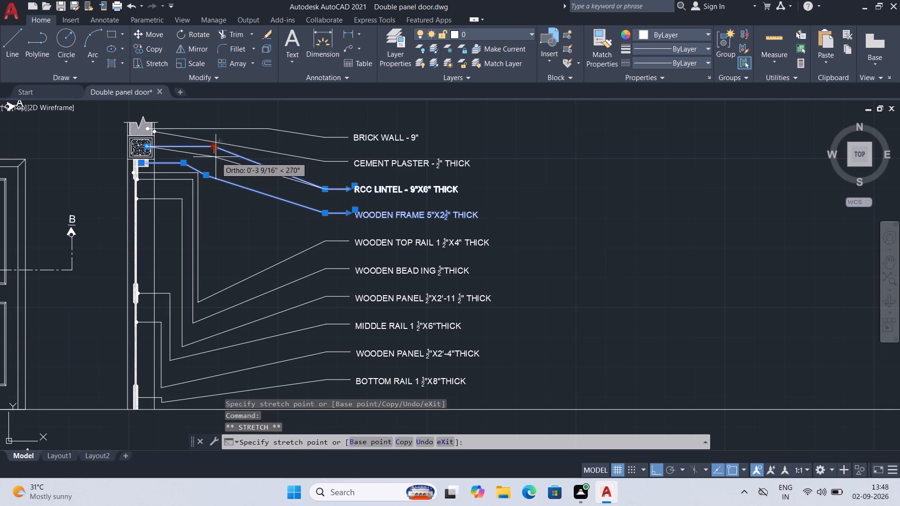
{"action": "left_click", "coordinate": [216, 157]}
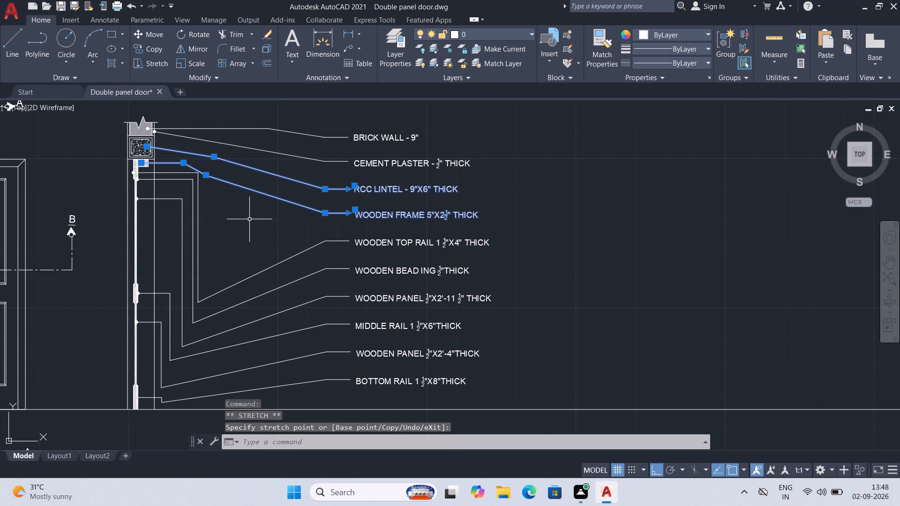
{"action": "key", "text": "ctrl+s"}
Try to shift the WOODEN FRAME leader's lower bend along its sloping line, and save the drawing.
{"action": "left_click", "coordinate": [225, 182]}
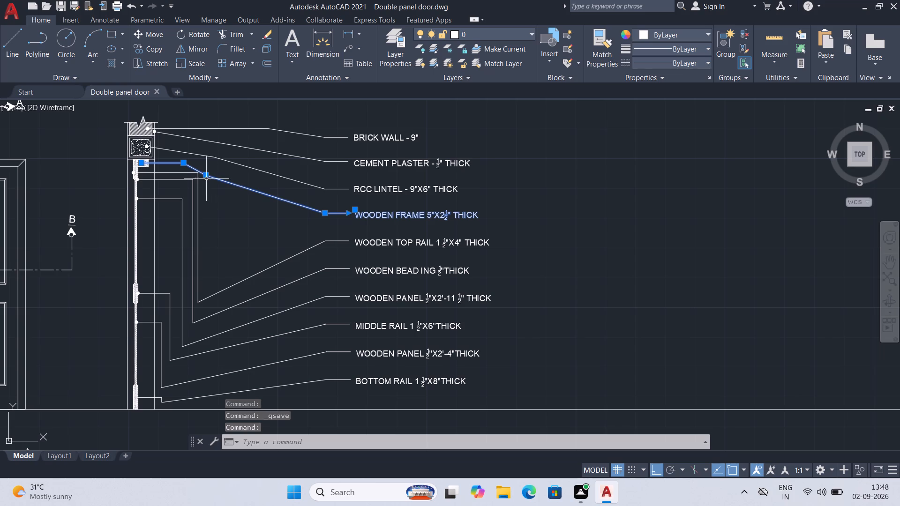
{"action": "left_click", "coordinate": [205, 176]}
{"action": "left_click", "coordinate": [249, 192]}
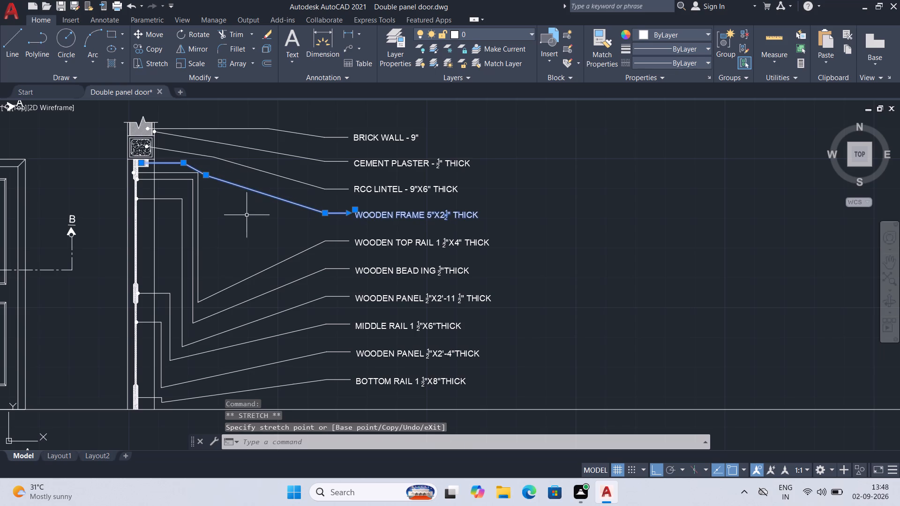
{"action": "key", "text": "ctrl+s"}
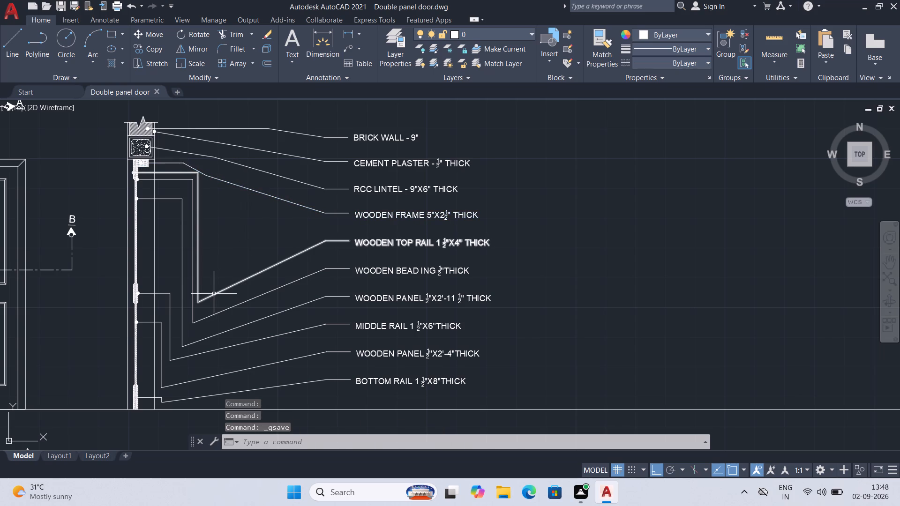
Raise the WOODEN TOP RAIL leader's lower bend to about its label's height, nudge its upper bend down slightly, and save.
{"action": "left_click", "coordinate": [214, 294]}
{"action": "left_click", "coordinate": [198, 301]}
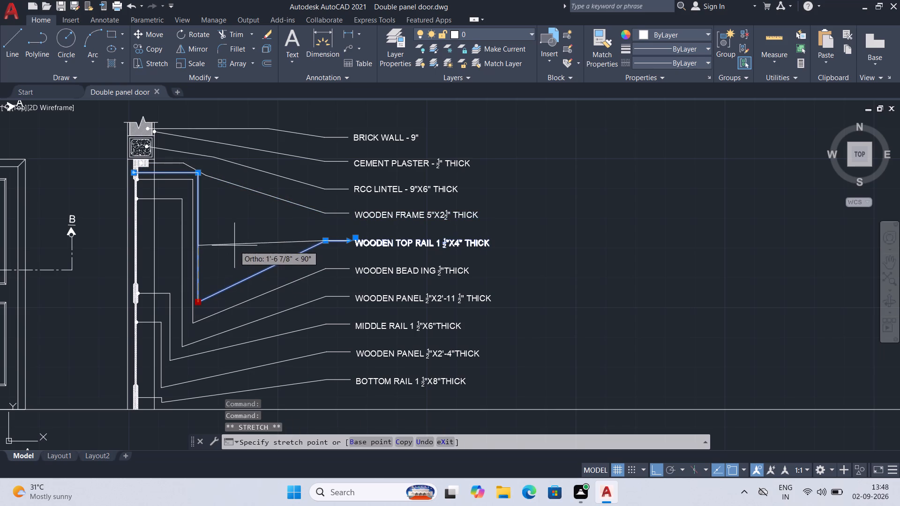
{"action": "left_click", "coordinate": [234, 243]}
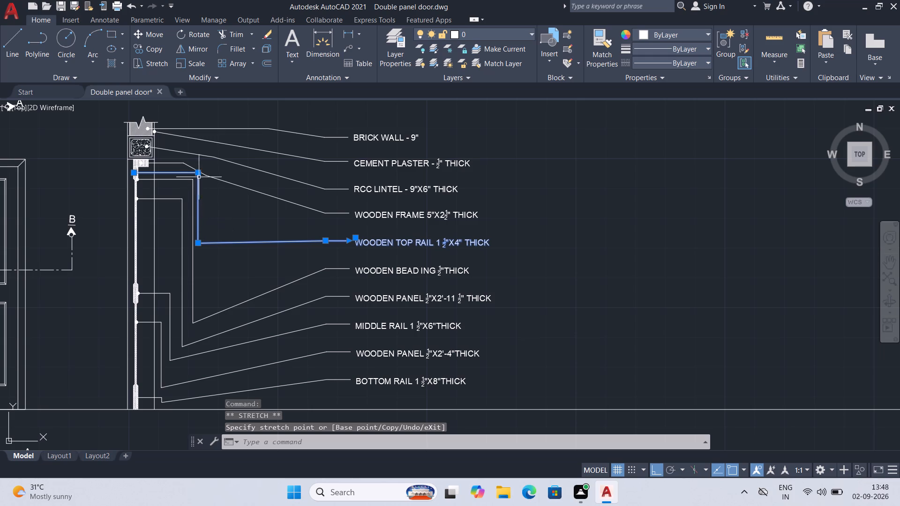
{"action": "left_click", "coordinate": [197, 172]}
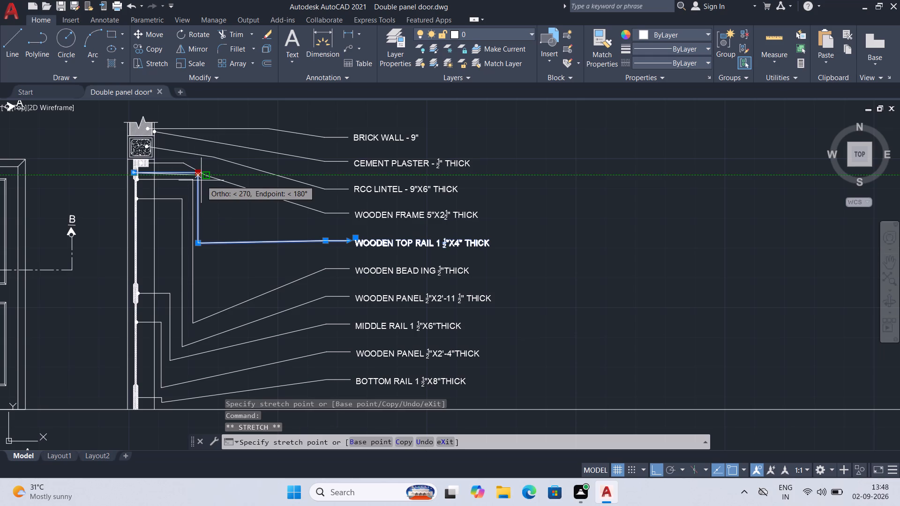
{"action": "left_click", "coordinate": [200, 176]}
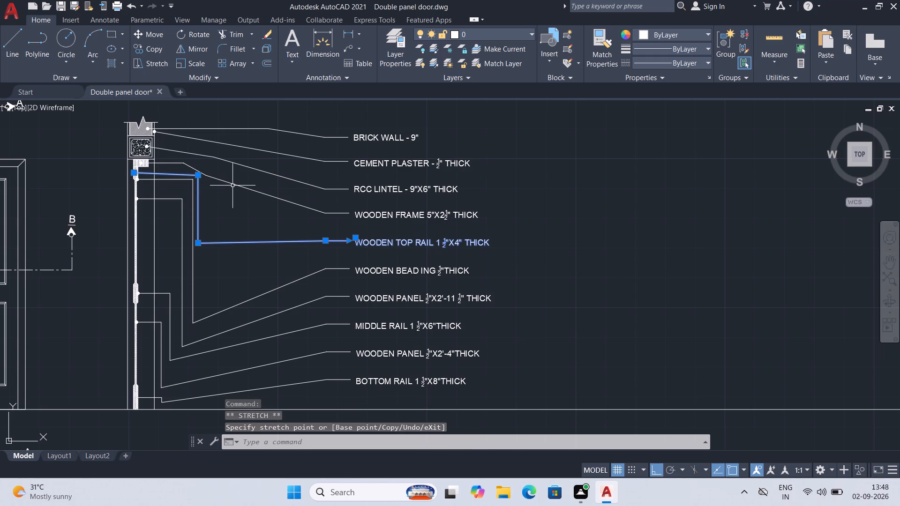
{"action": "key", "text": "ctrl+s"}
Shift the WOODEN FRAME leader's lower bend about 2 11/16" horizontally towards its label to smooth the slope.
{"action": "left_click", "coordinate": [232, 185]}
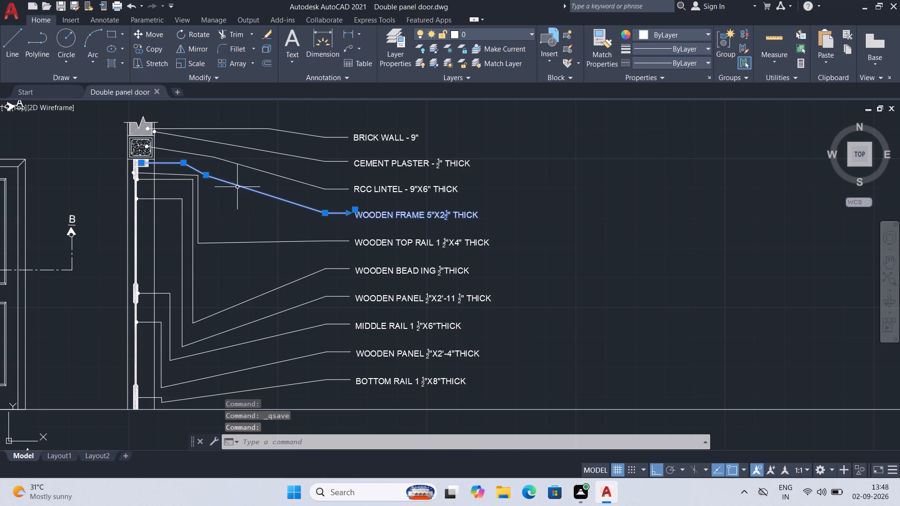
{"action": "left_click", "coordinate": [206, 175]}
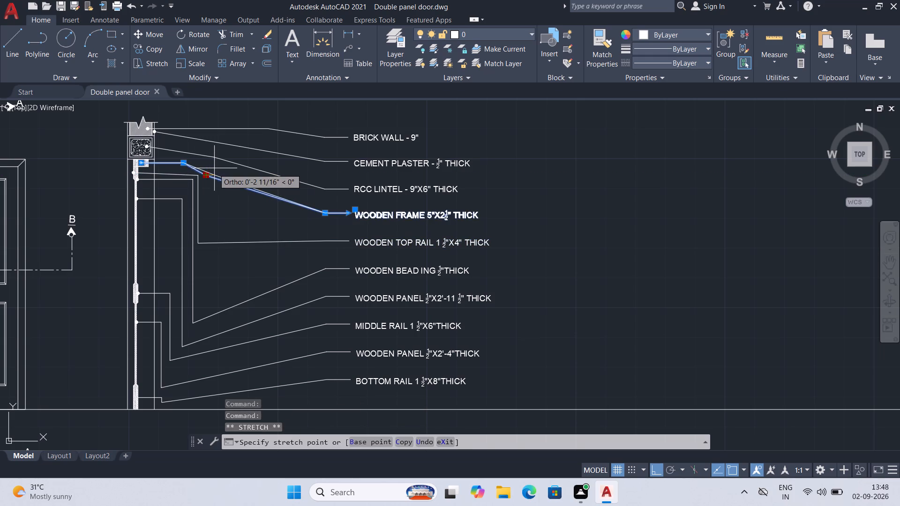
{"action": "left_click", "coordinate": [214, 168]}
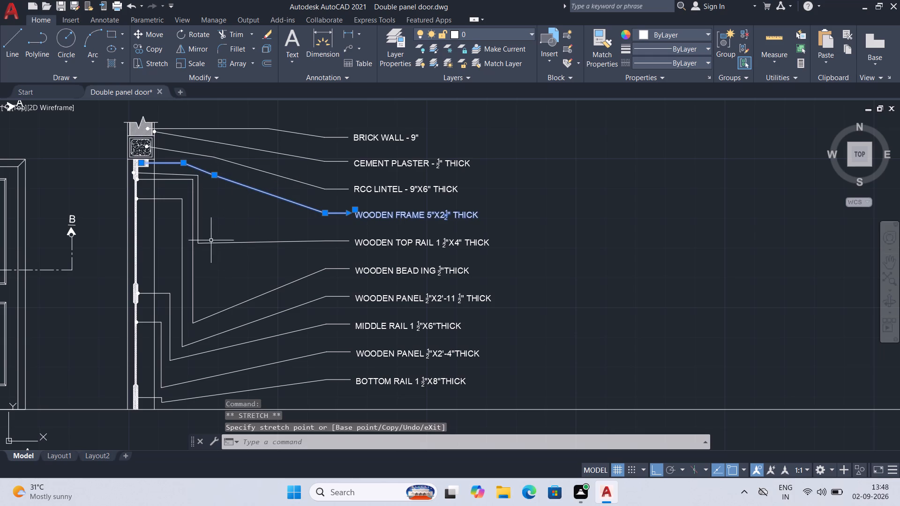
Move the WOODEN TOP RAIL leader's lower bend about 6" horizontally towards its label so the vertical segment slants, and save the drawing.
{"action": "left_click", "coordinate": [198, 239]}
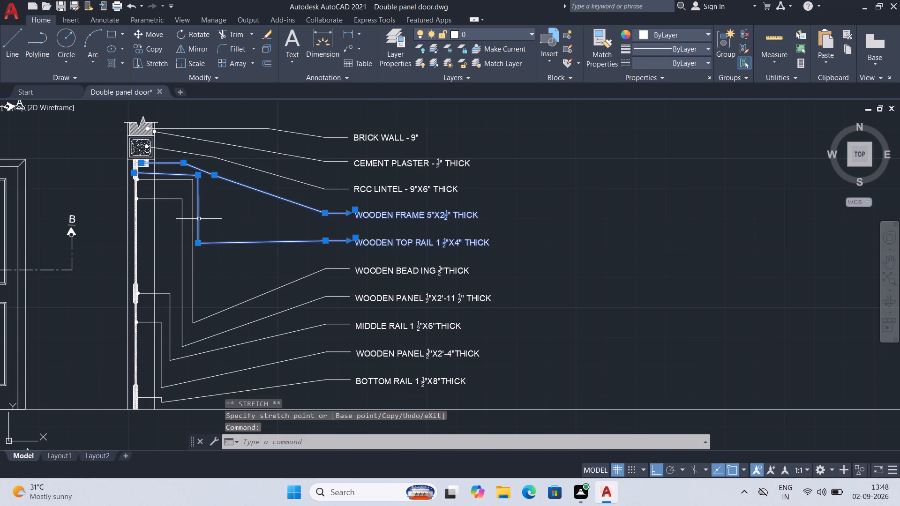
{"action": "left_click", "coordinate": [199, 220]}
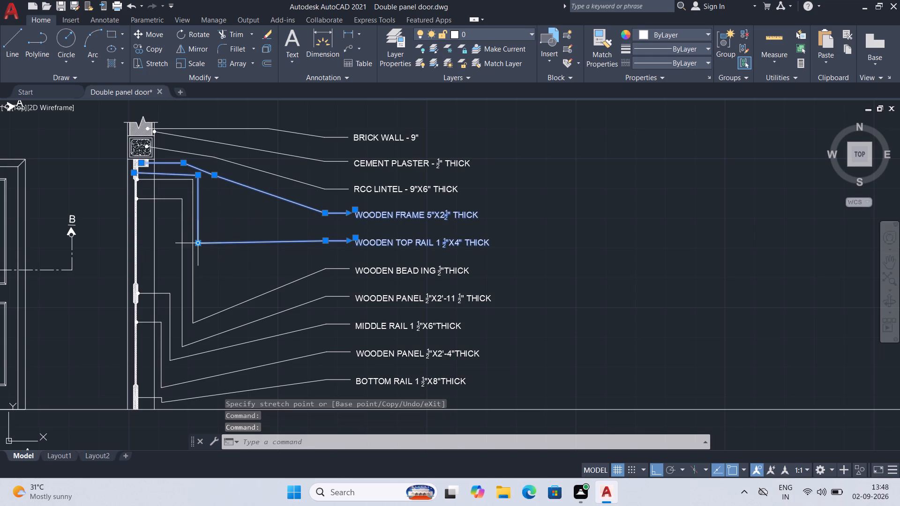
{"action": "left_click", "coordinate": [197, 245]}
{"action": "left_click", "coordinate": [214, 240]}
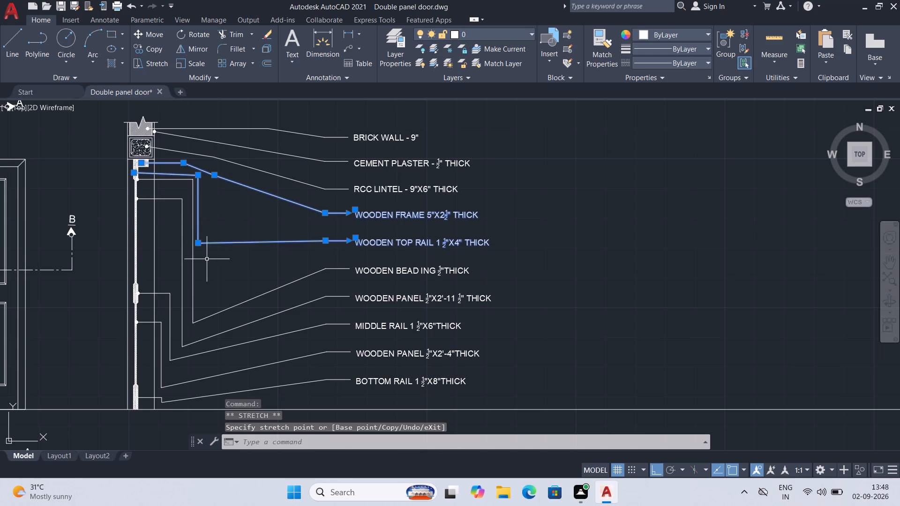
{"action": "left_click", "coordinate": [196, 239]}
{"action": "left_click", "coordinate": [199, 245]}
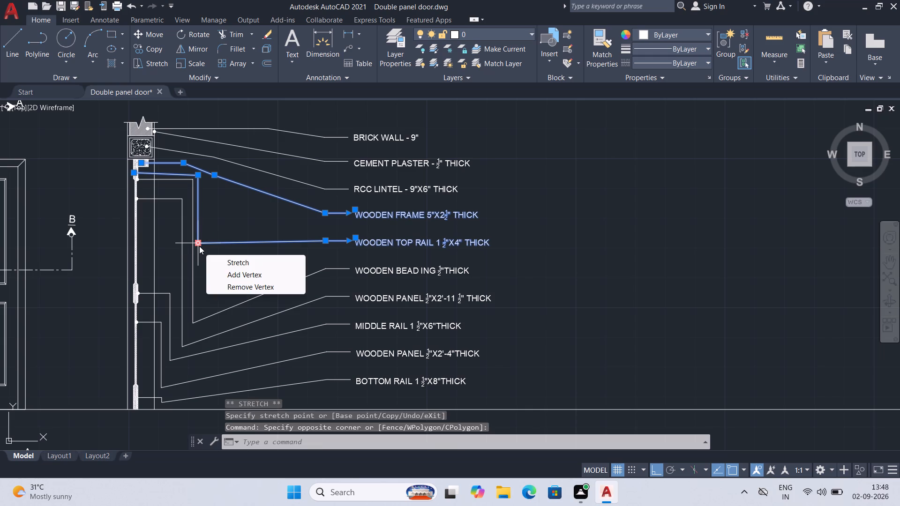
{"action": "left_click", "coordinate": [198, 244]}
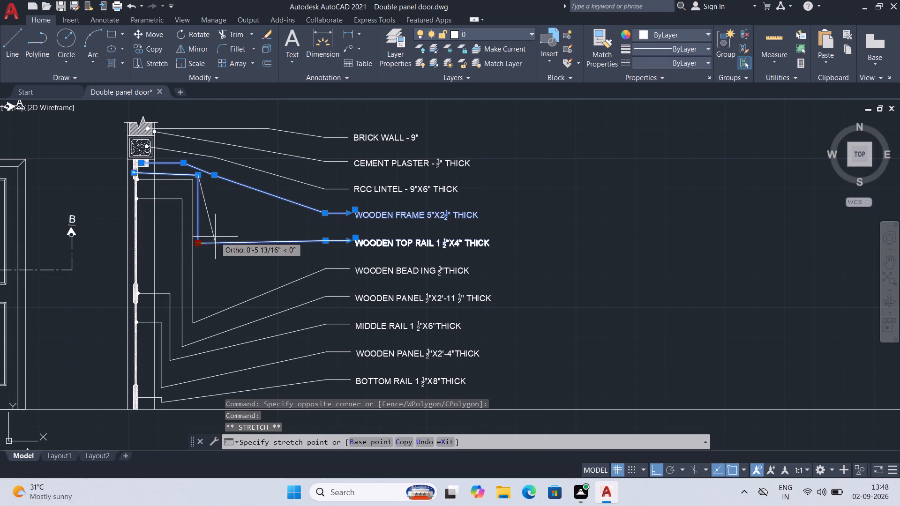
{"action": "left_click", "coordinate": [216, 236]}
{"action": "key", "text": "ctrl+s"}
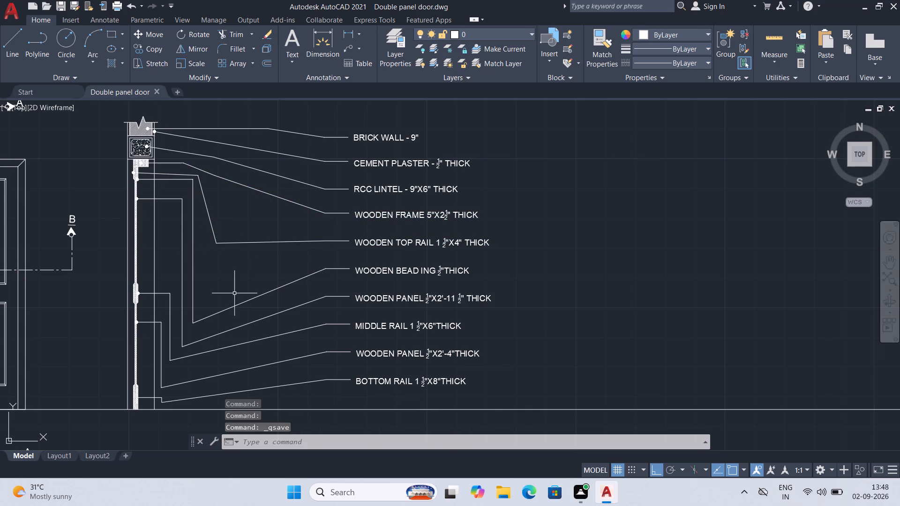
{"action": "key", "text": "ctrl+s"}
{"action": "key", "text": "ctrl+s"}
{"action": "key", "text": "ctrl+s"}
Raise the lower bends of the WOODEN BEADING and WOODEN PANEL 2'-11 1/2" leaders to slightly below their label heights.
{"action": "left_click", "coordinate": [196, 320]}
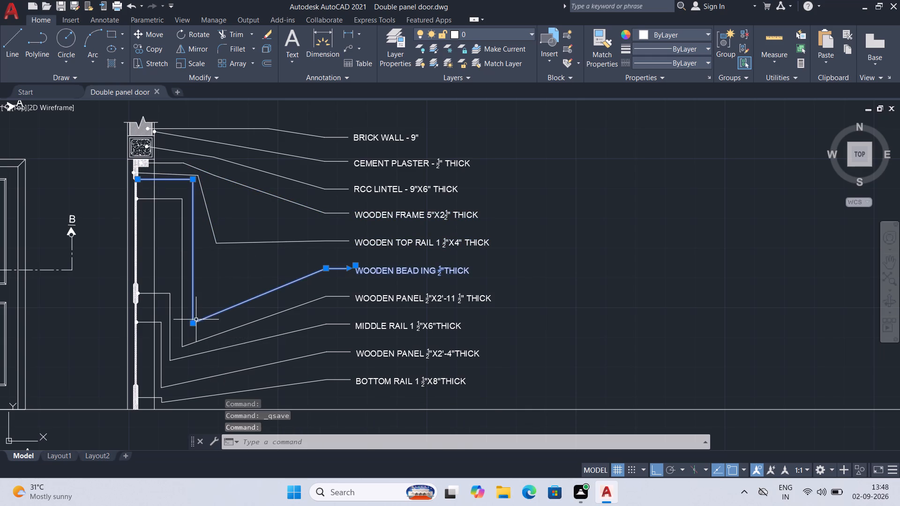
{"action": "left_click", "coordinate": [195, 323]}
{"action": "left_click", "coordinate": [210, 283]}
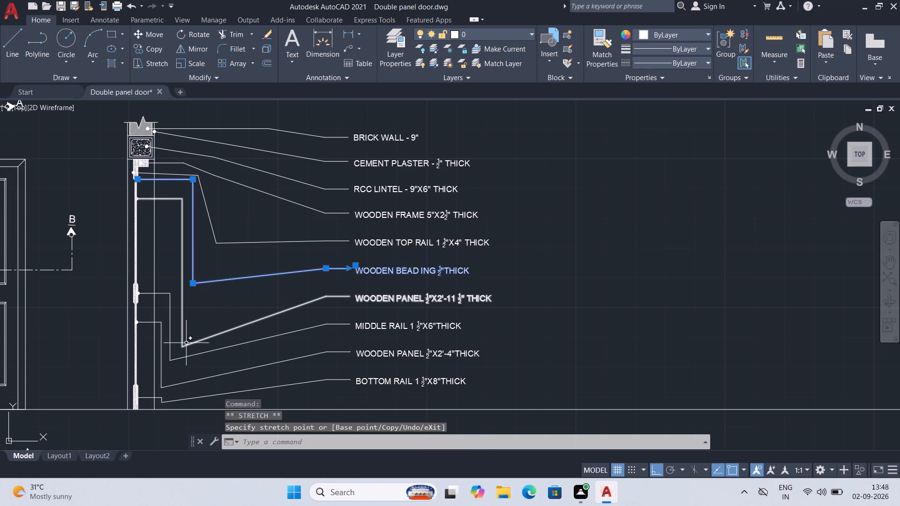
{"action": "left_click", "coordinate": [185, 343]}
{"action": "left_click", "coordinate": [184, 348]}
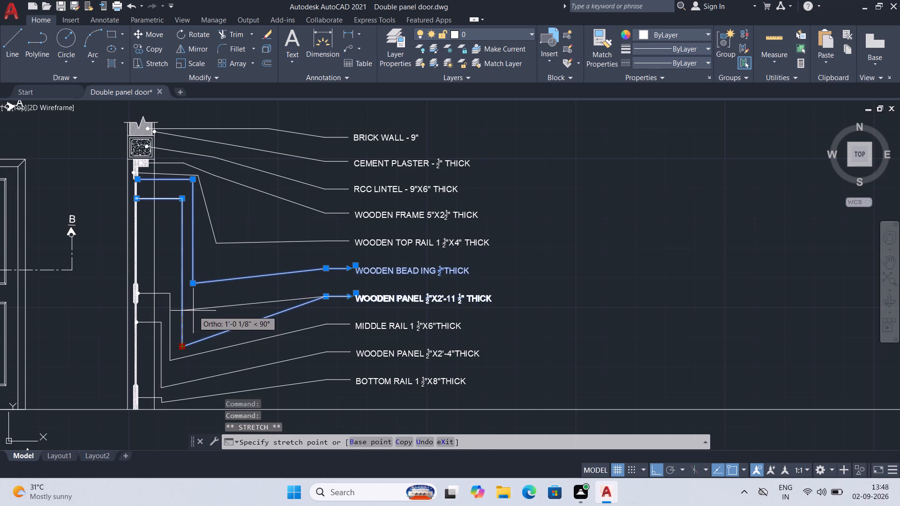
{"action": "left_click", "coordinate": [193, 304]}
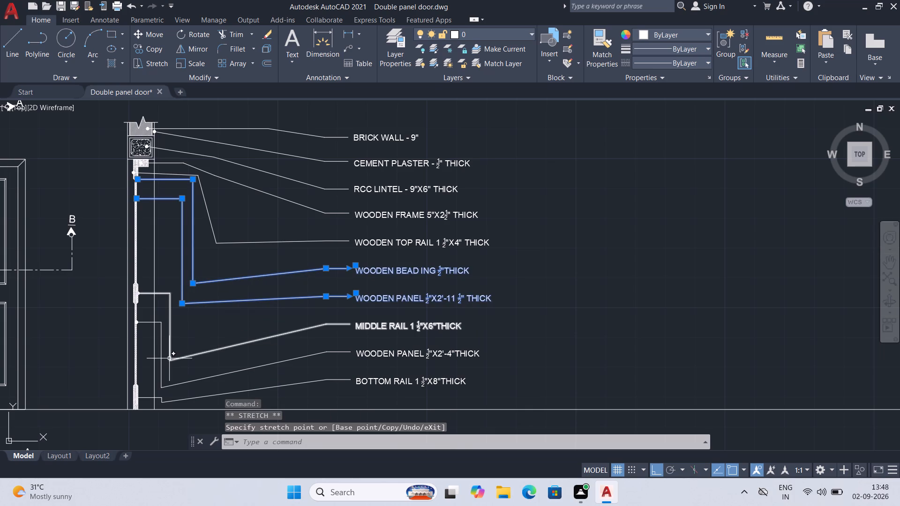
Raise the MIDDLE RAIL leader's lower bend to slightly below its label's height.
{"action": "left_click", "coordinate": [170, 359]}
{"action": "left_click", "coordinate": [170, 361]}
{"action": "left_click", "coordinate": [176, 331]}
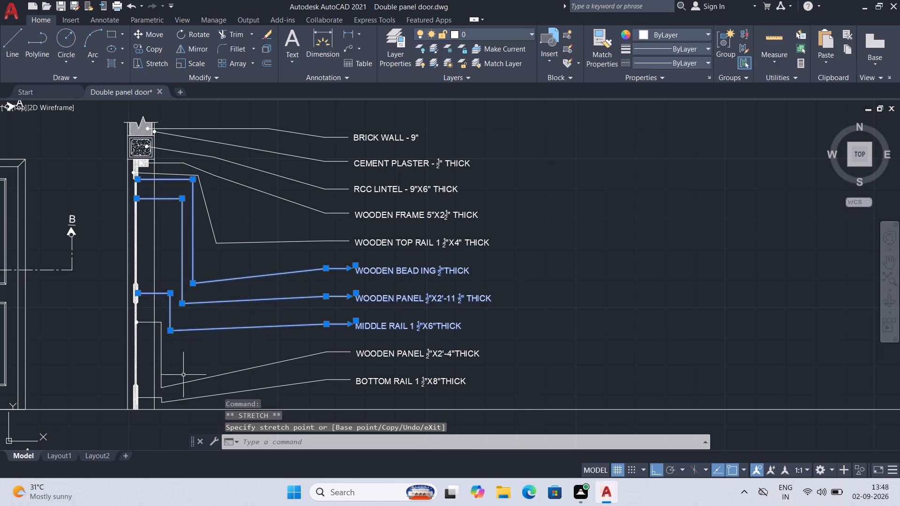
Raise the WOODEN PANEL 2'-4" leader's lower bend about 7 1/2" vertically to slightly below its label's height, and save the drawing.
{"action": "left_click", "coordinate": [176, 383]}
{"action": "left_click", "coordinate": [163, 387]}
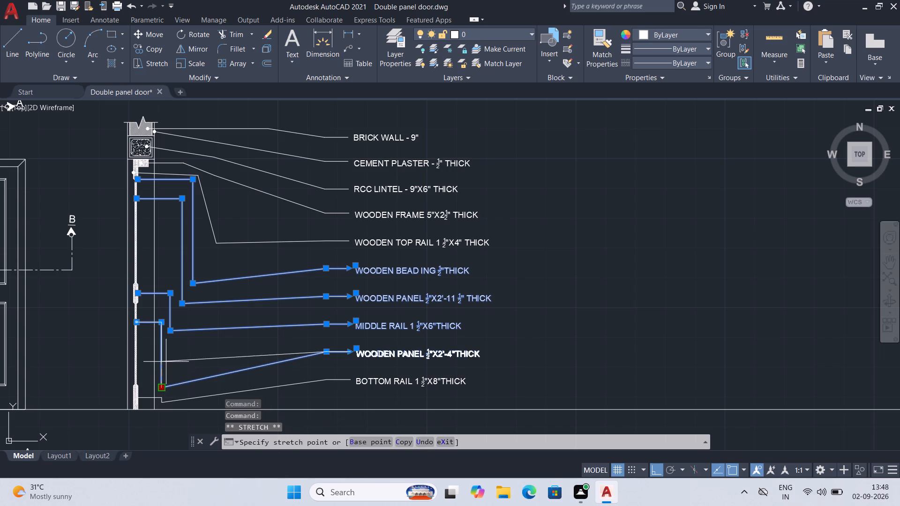
{"action": "left_click", "coordinate": [166, 361]}
{"action": "left_click", "coordinate": [159, 389]}
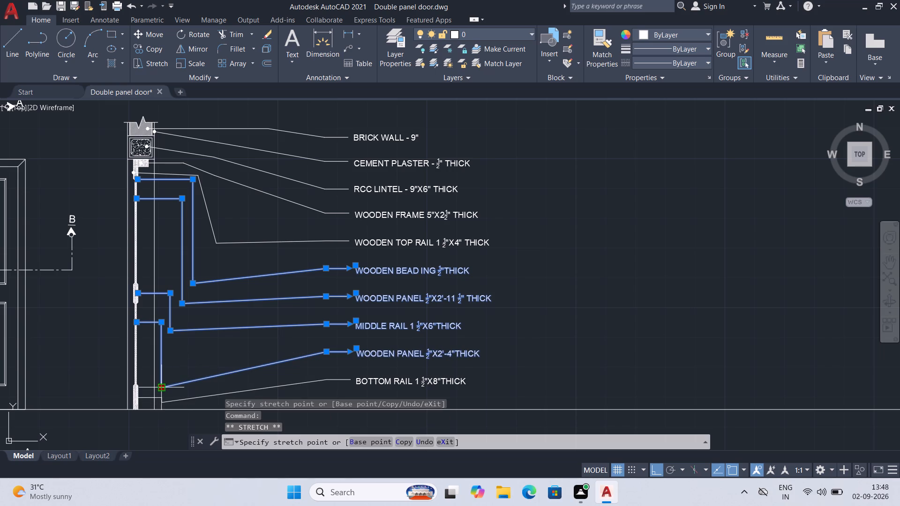
{"action": "left_click", "coordinate": [161, 362]}
{"action": "left_click", "coordinate": [164, 387]}
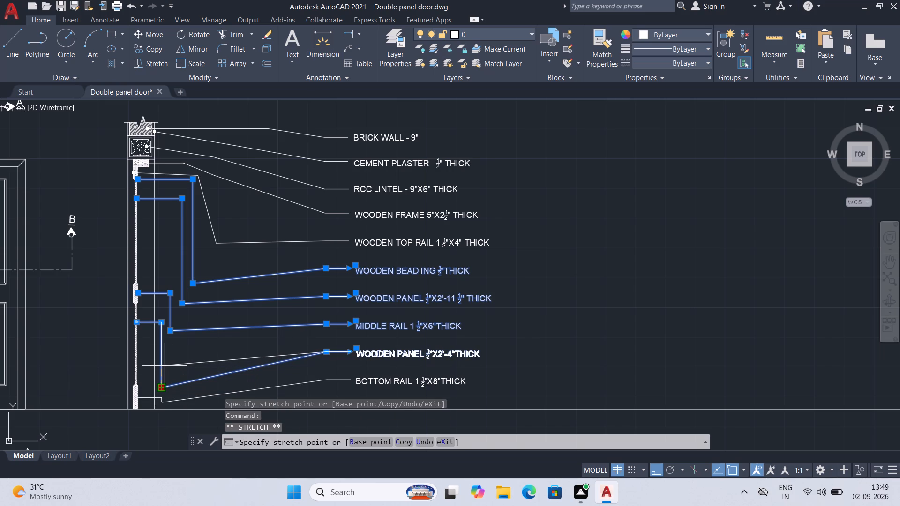
{"action": "left_click", "coordinate": [165, 366]}
{"action": "left_click", "coordinate": [162, 390]}
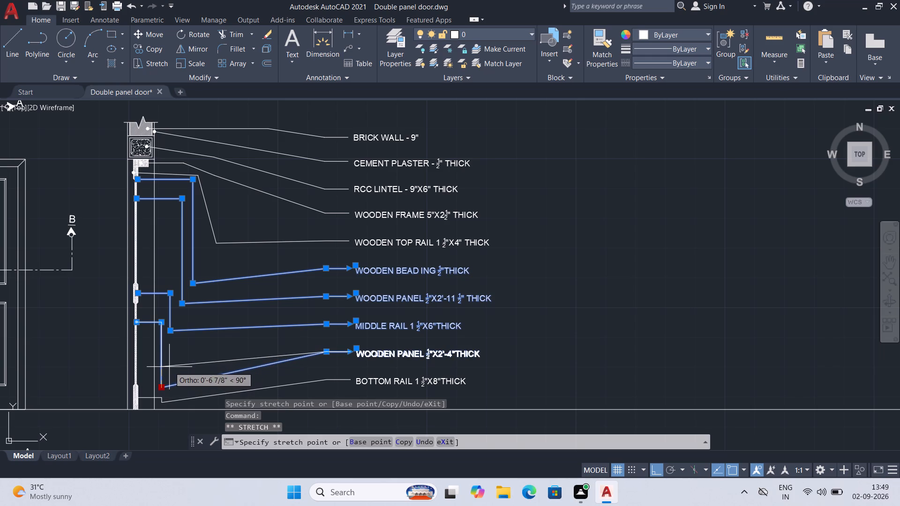
{"action": "left_click", "coordinate": [160, 359]}
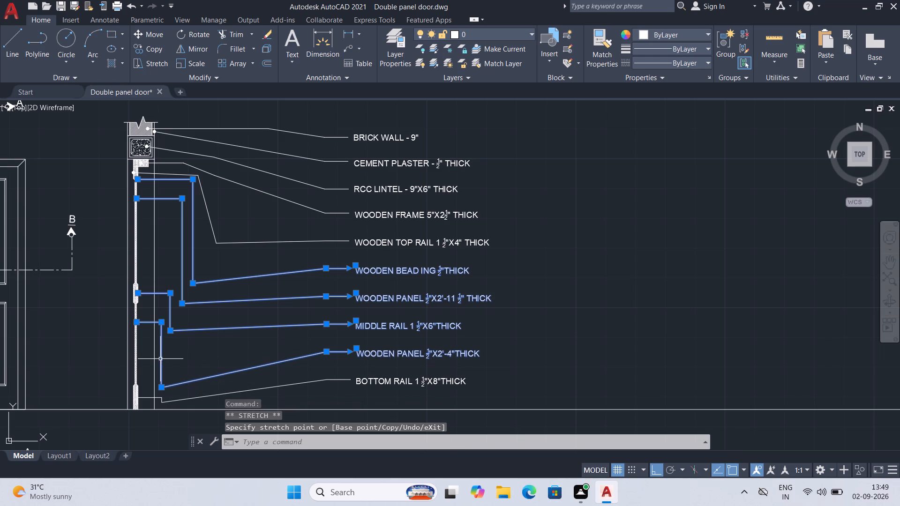
{"action": "left_click_drag", "start_coordinate": [161, 387], "coordinate": [174, 365]}
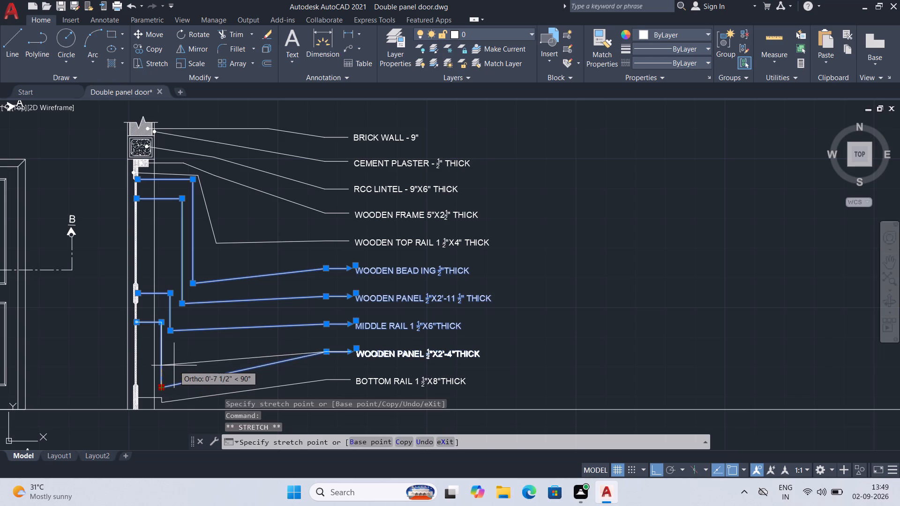
{"action": "left_click", "coordinate": [174, 365]}
{"action": "key", "text": "ctrl+s"}
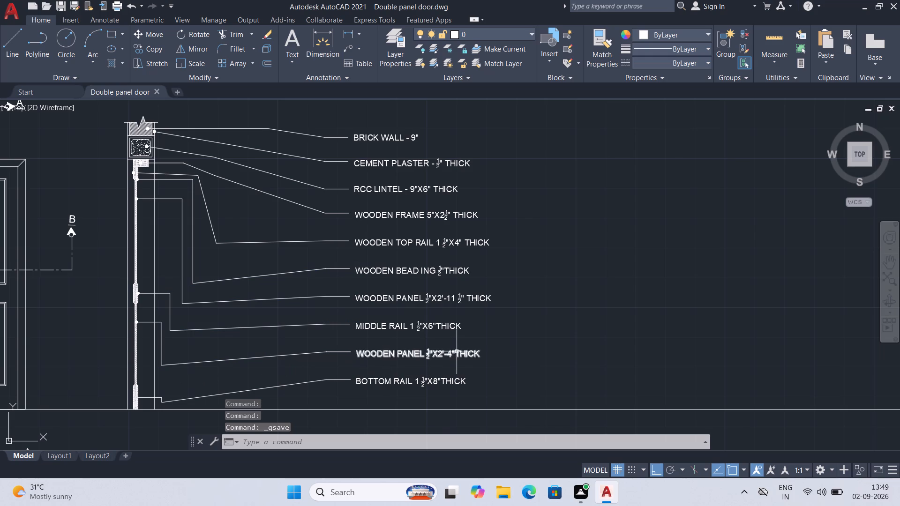
{"action": "key", "text": "ctrl+s"}
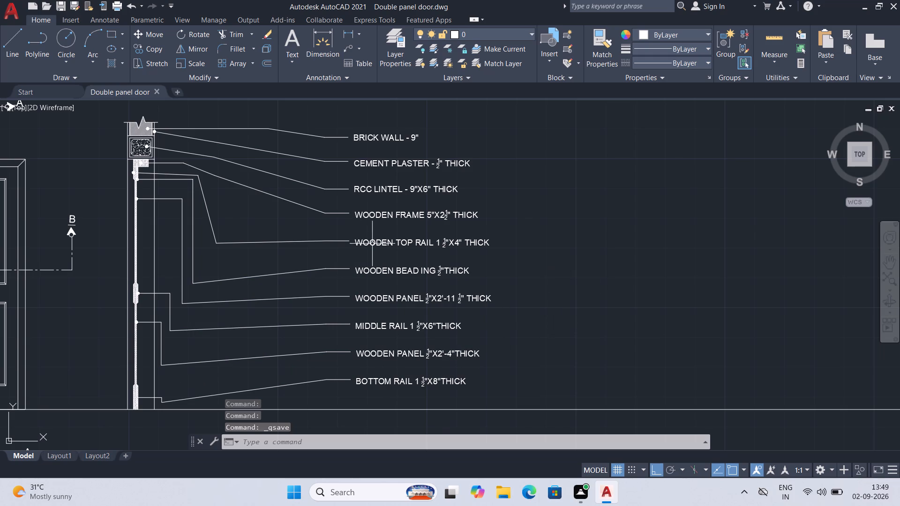
Draw a vertical line in section A-A from the hatched wooden frame's lower inner corner down to the ground line, and save the drawing.
{"action": "scroll", "coordinate": [445, 211], "scroll_direction": "down", "scroll_amount": 1}
{"action": "scroll", "coordinate": [511, 214], "scroll_direction": "down", "scroll_amount": 1}
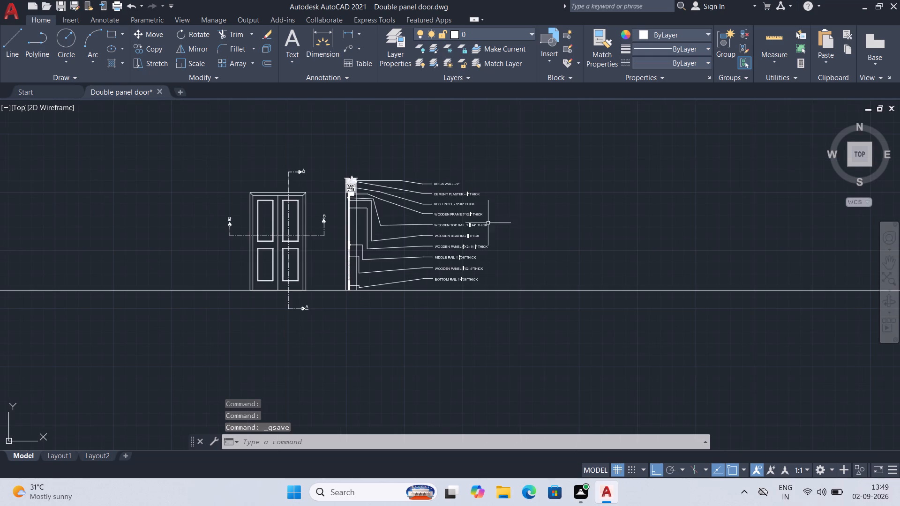
{"action": "scroll", "coordinate": [487, 223], "scroll_direction": "up", "scroll_amount": 3}
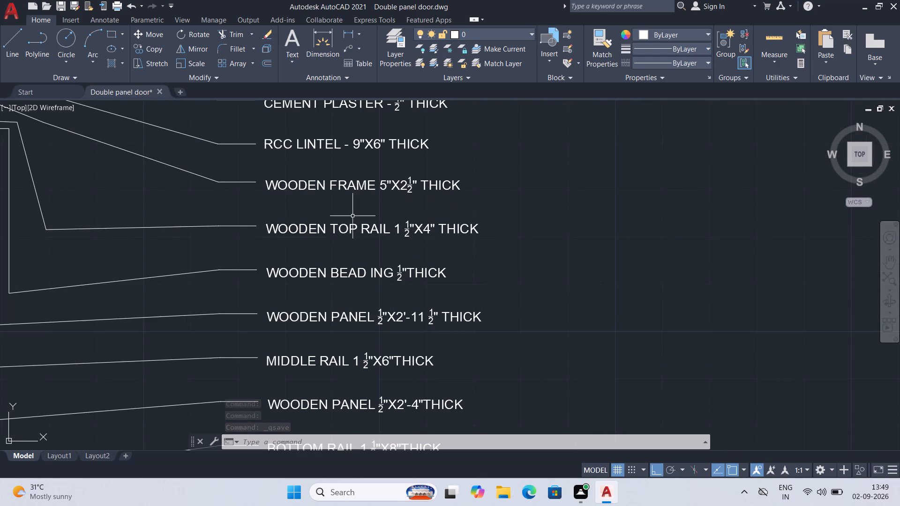
{"action": "scroll", "coordinate": [372, 220], "scroll_direction": "down", "scroll_amount": 1}
{"action": "scroll", "coordinate": [446, 216], "scroll_direction": "down", "scroll_amount": 1}
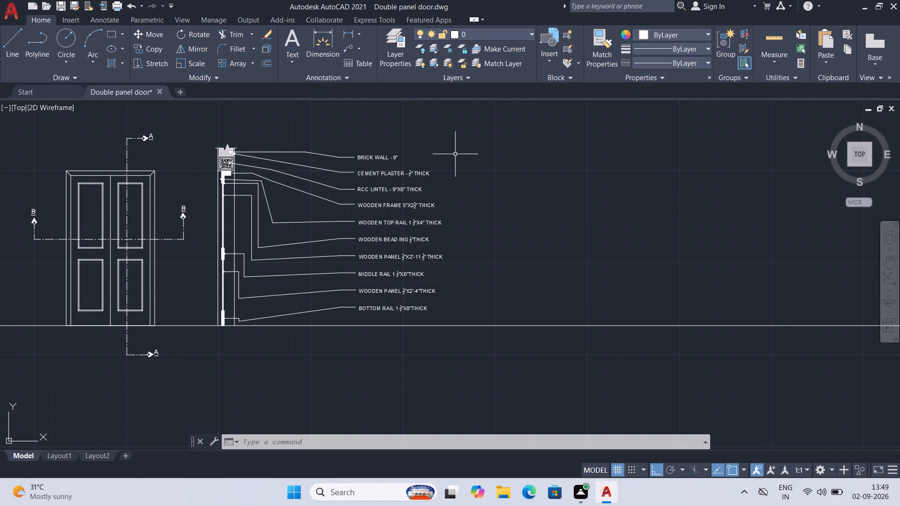
{"action": "key", "text": "l"}
{"action": "key", "text": "Return"}
{"action": "scroll", "coordinate": [287, 194], "scroll_direction": "up", "scroll_amount": 2}
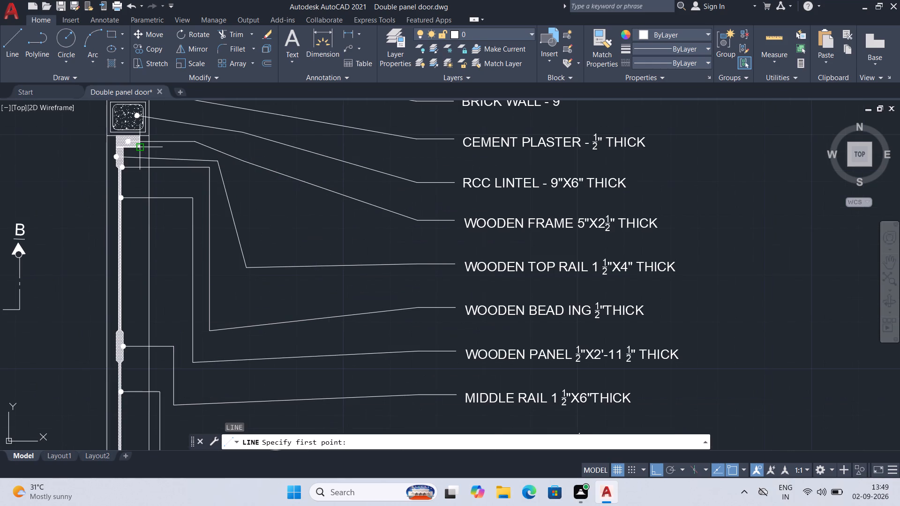
{"action": "left_click", "coordinate": [136, 146]}
{"action": "middle_click_drag", "start_coordinate": [128, 420], "coordinate": [151, 281]}
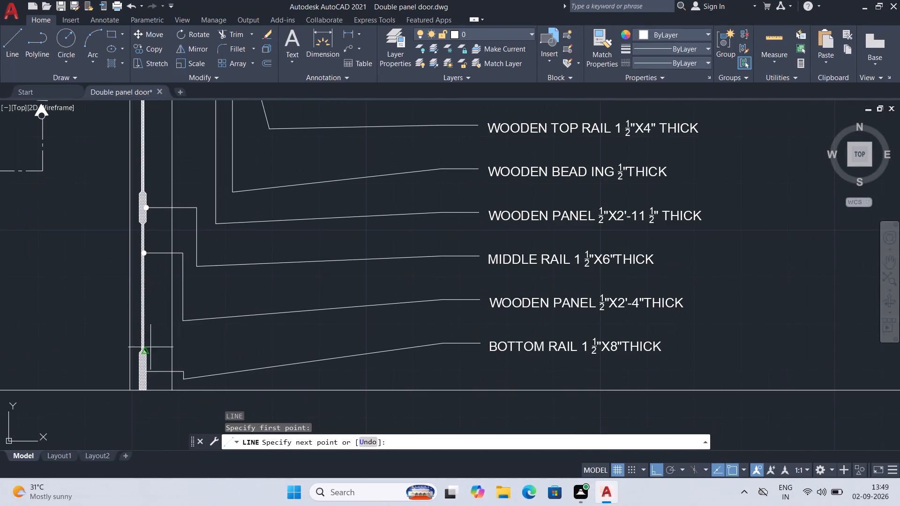
{"action": "left_click", "coordinate": [160, 388]}
{"action": "key", "text": "ctrl+s"}
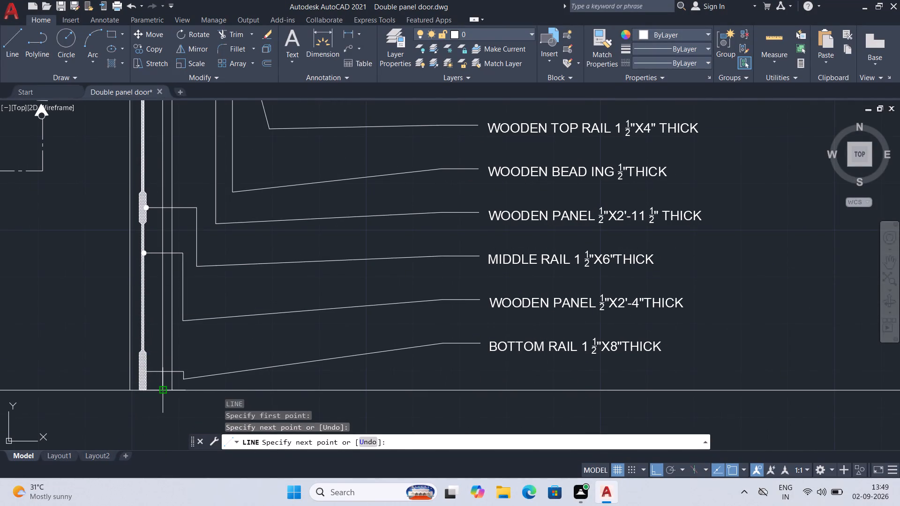
Add single-line text OUTSIDE between the B marker and section A-A, with a picked height of about 4 3/8" and rotation 0.
{"action": "type", "text": "DT"}
{"action": "key", "text": "Return"}
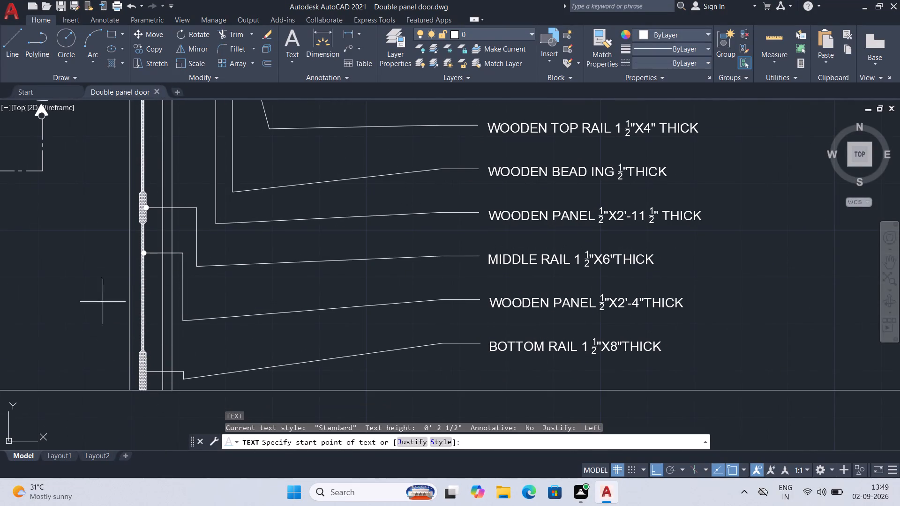
{"action": "middle_click_drag", "start_coordinate": [109, 214], "coordinate": [123, 300]}
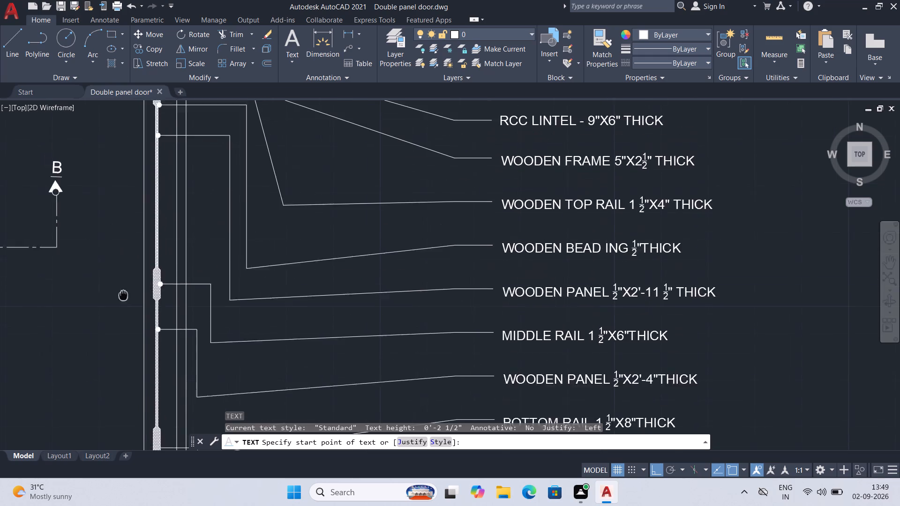
{"action": "middle_click_drag", "start_coordinate": [123, 300], "coordinate": [123, 322]}
{"action": "left_click", "coordinate": [103, 272]}
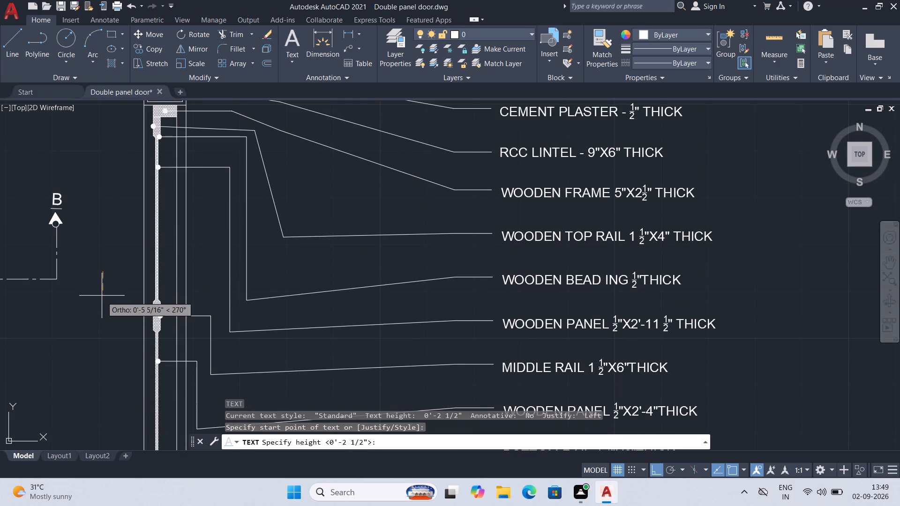
{"action": "left_click", "coordinate": [103, 292]}
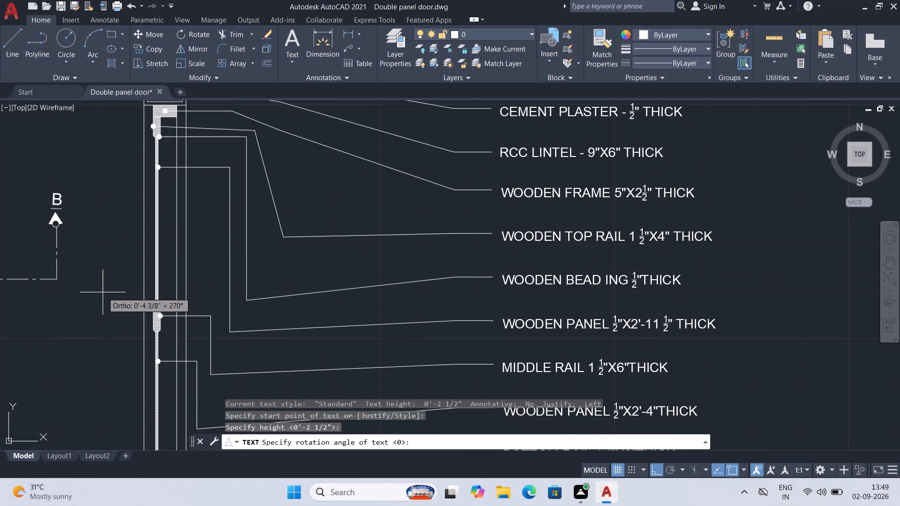
{"action": "key", "text": "0"}
{"action": "key", "text": "Return"}
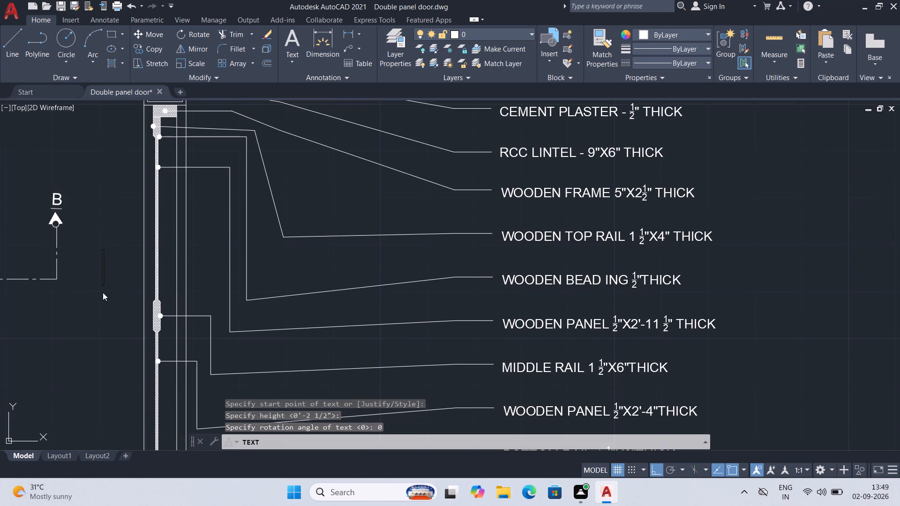
{"action": "type", "text": "OUTSIDE"}
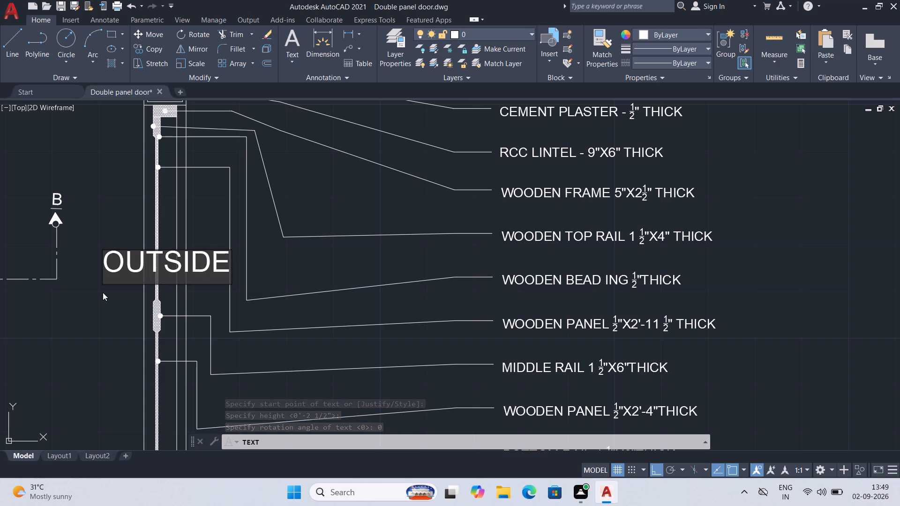
{"action": "key", "text": "Return"}
{"action": "key", "text": "Return"}
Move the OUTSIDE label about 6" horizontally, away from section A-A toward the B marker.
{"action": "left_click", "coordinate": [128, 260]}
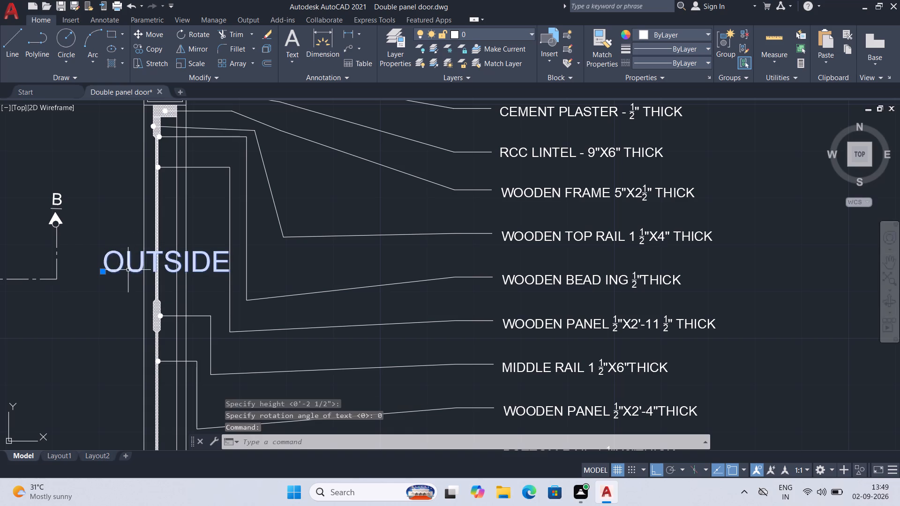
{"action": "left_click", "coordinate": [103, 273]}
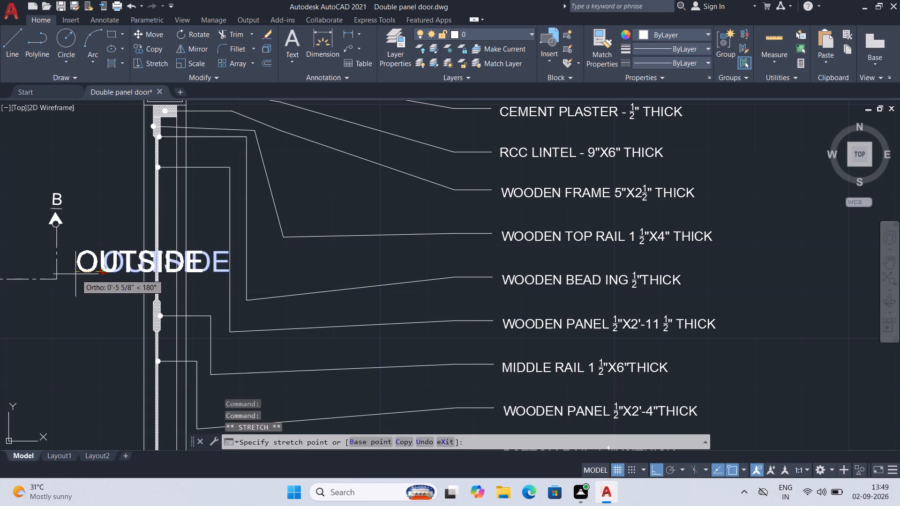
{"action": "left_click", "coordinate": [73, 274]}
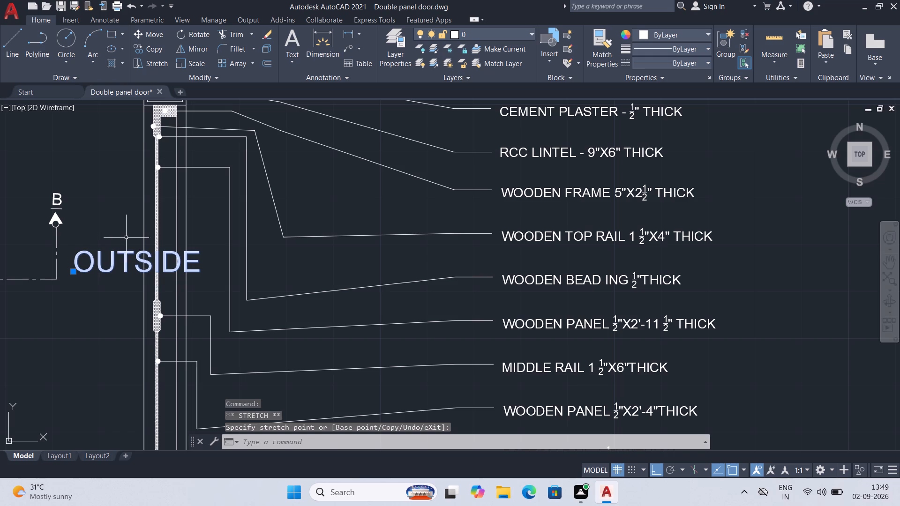
Scale the OUTSIDE label down about its insertion point to a little over a third of its size.
{"action": "left_click_drag", "start_coordinate": [132, 239], "coordinate": [125, 245]}
{"action": "left_click", "coordinate": [108, 268]}
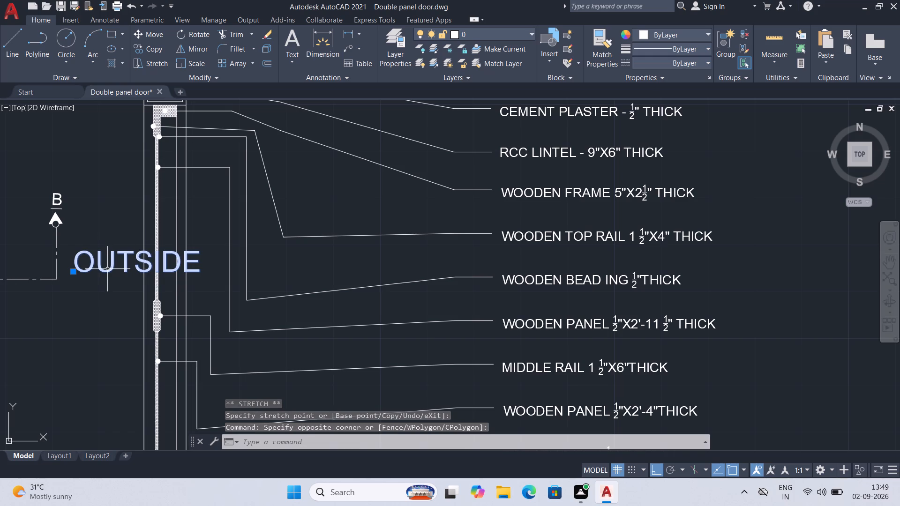
{"action": "type", "text": "SC"}
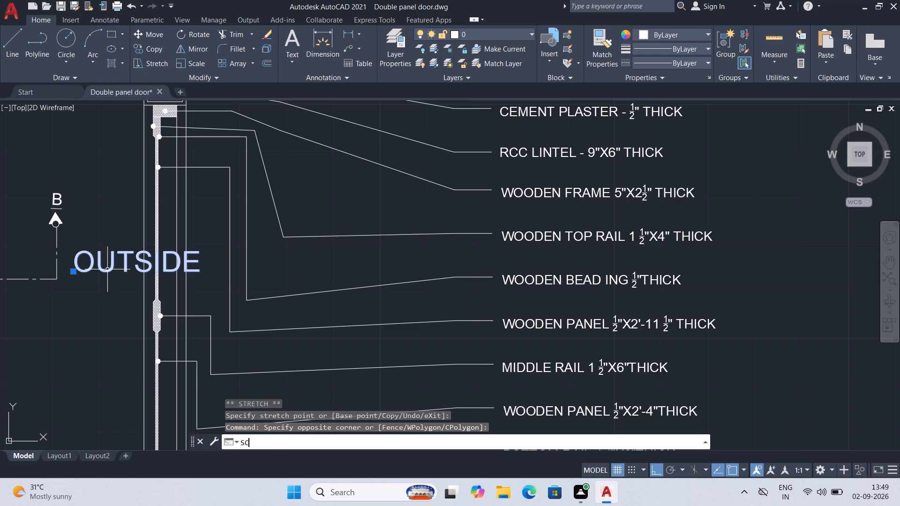
{"action": "key", "text": "Return"}
{"action": "left_click", "coordinate": [71, 273]}
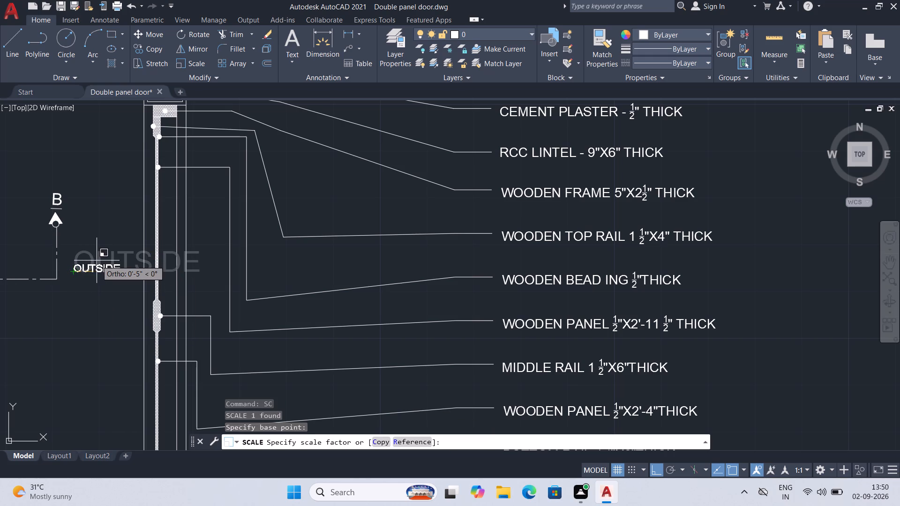
{"action": "left_click", "coordinate": [97, 260]}
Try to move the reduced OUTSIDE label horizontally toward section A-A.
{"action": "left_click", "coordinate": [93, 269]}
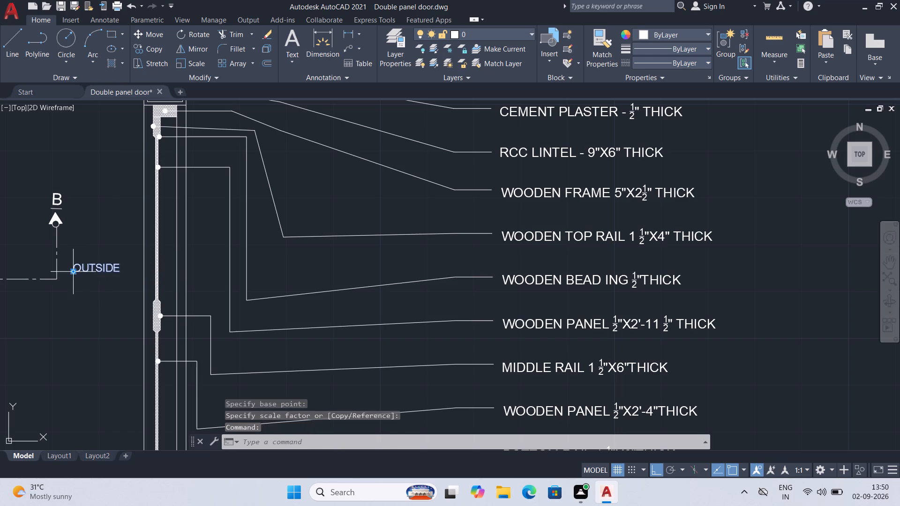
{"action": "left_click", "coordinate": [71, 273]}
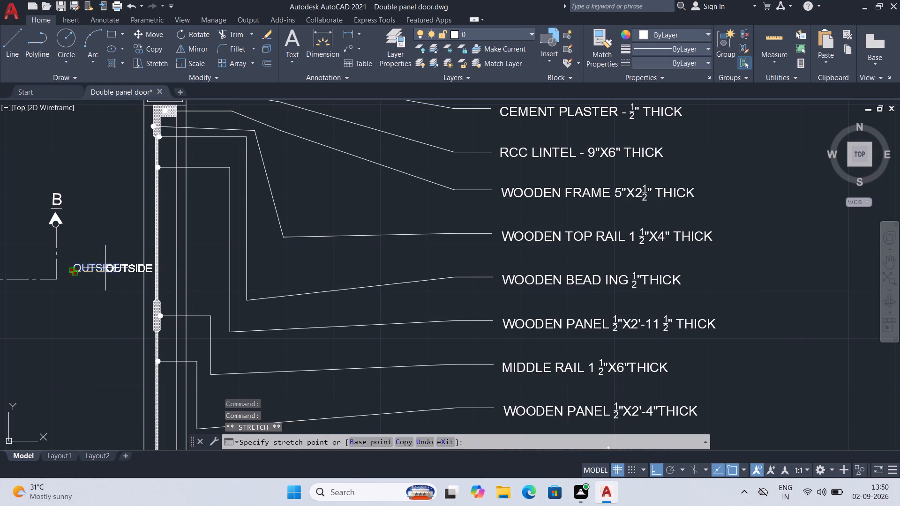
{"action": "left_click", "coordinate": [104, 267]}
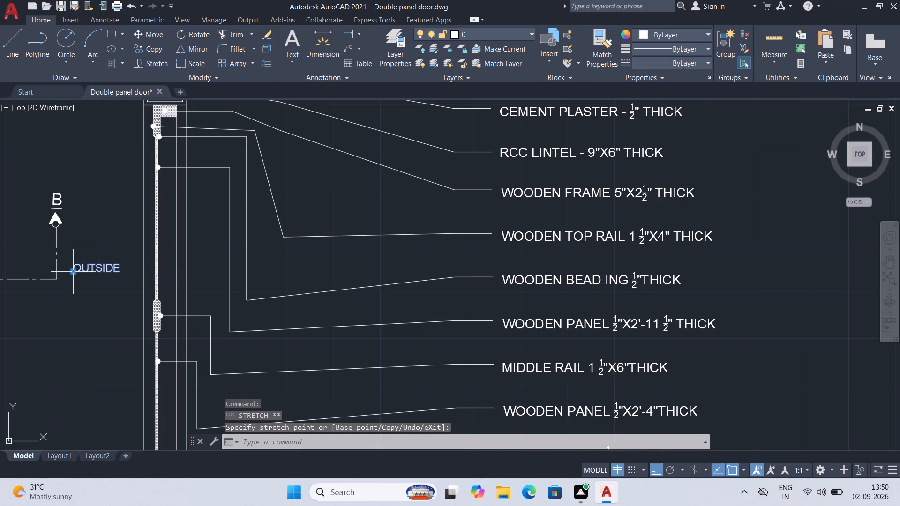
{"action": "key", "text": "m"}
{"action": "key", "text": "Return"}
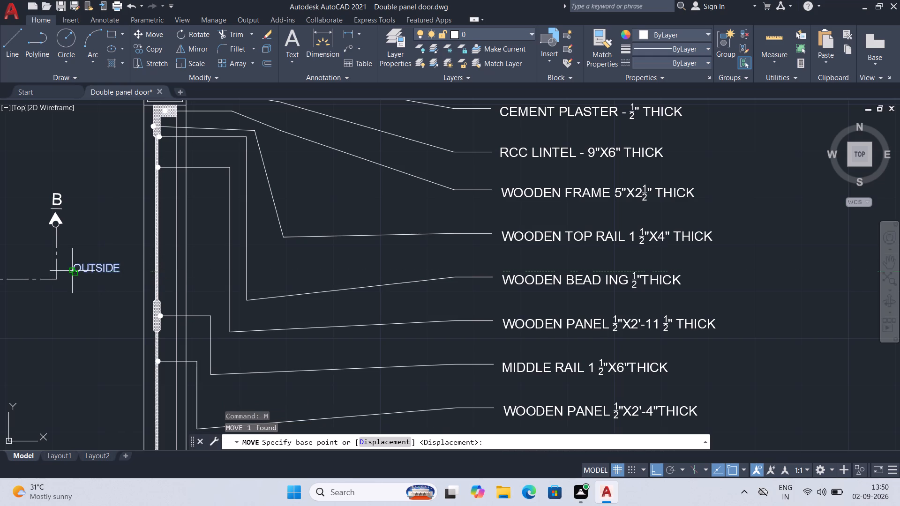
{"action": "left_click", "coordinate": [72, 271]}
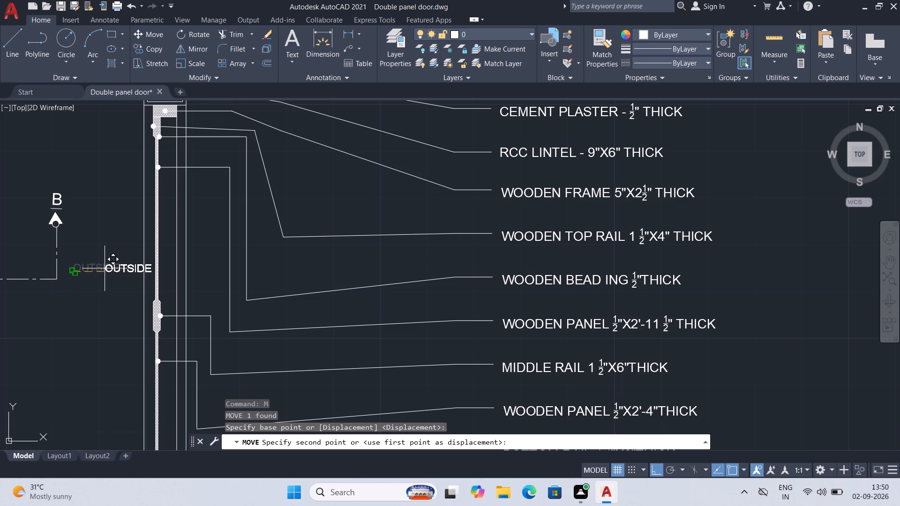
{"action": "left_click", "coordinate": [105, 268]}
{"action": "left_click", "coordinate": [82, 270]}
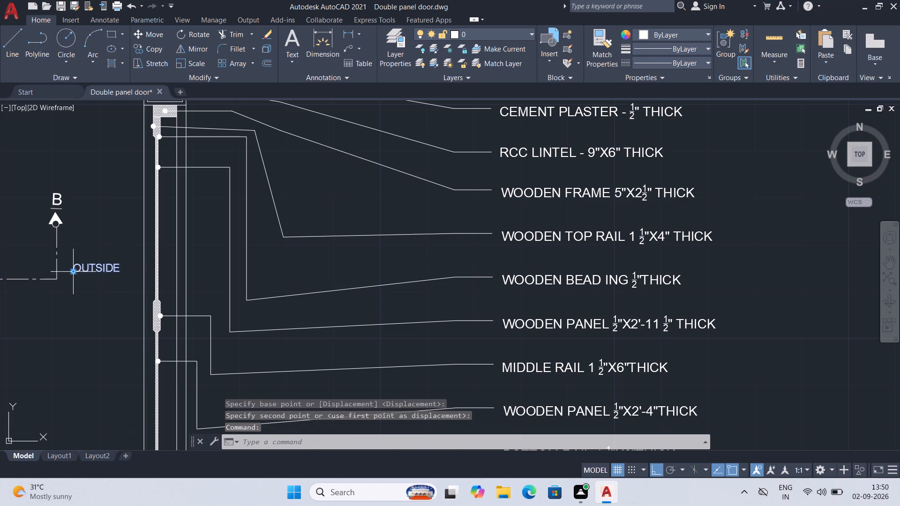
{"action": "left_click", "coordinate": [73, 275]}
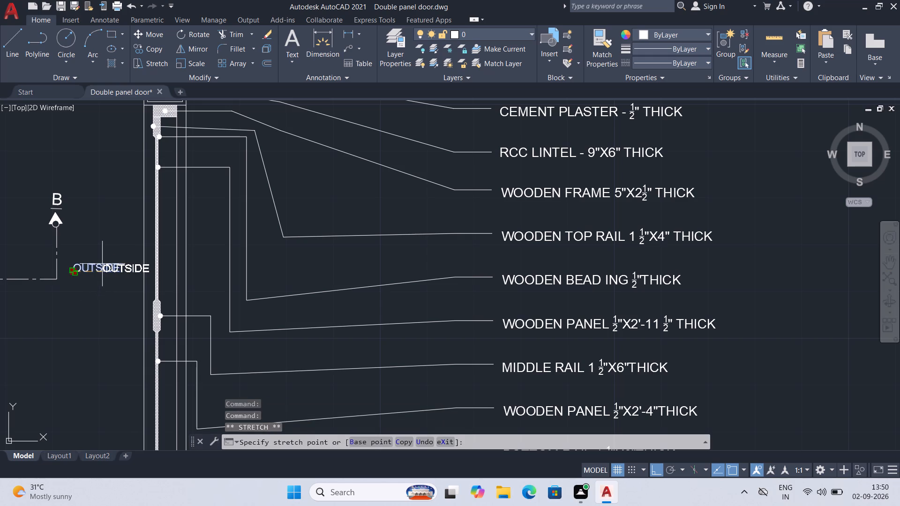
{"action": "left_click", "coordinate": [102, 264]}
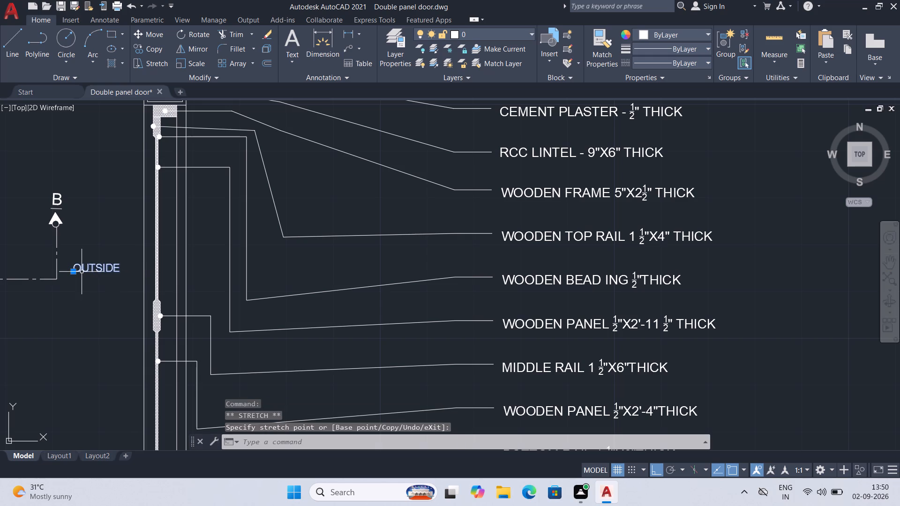
Move the OUTSIDE label about 6" horizontally with polar tracking on, placing it just outside section A-A's door leaf.
{"action": "key", "text": "m"}
{"action": "key", "text": "shift+Return"}
{"action": "left_click", "coordinate": [74, 273]}
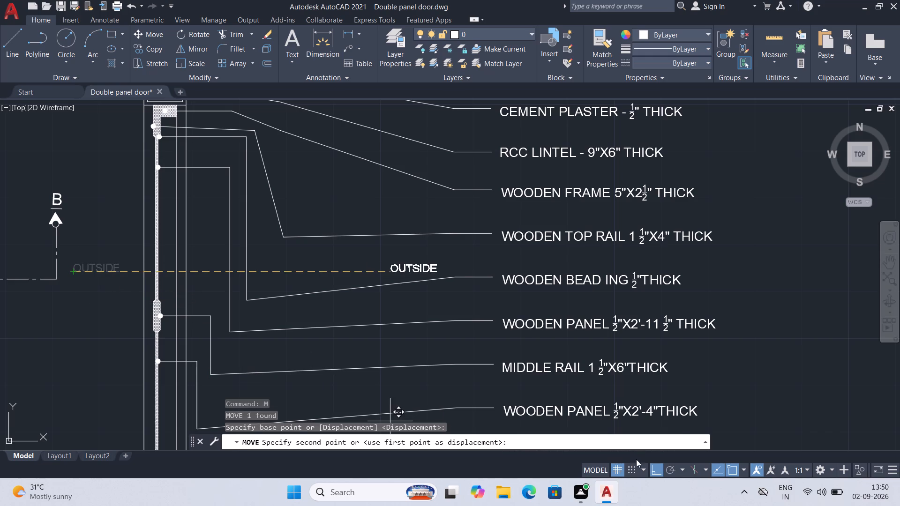
{"action": "left_click", "coordinate": [667, 468]}
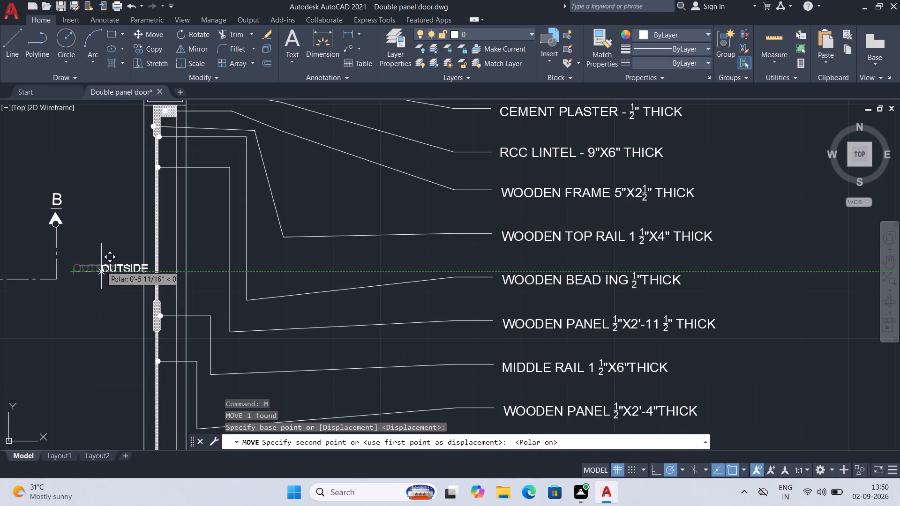
{"action": "left_click", "coordinate": [104, 266]}
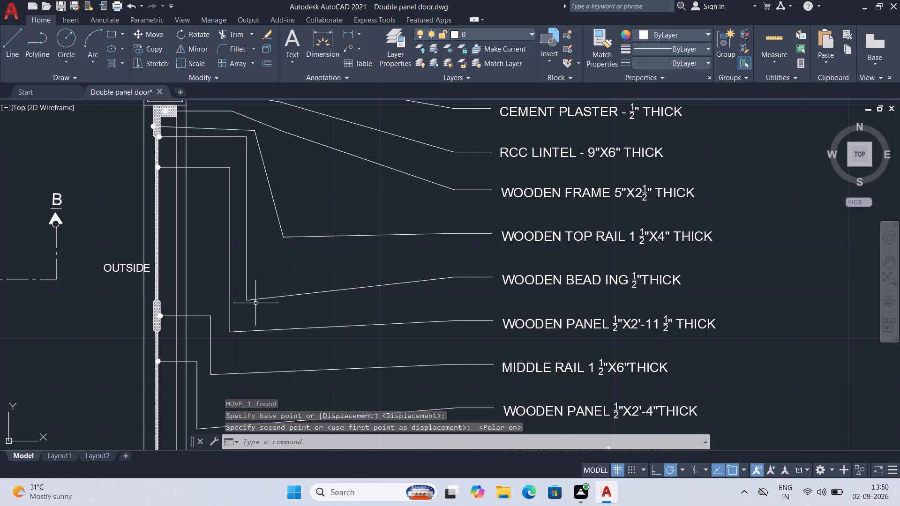
Copy the OUTSIDE label horizontally to the other side of section A-A's door leaf, and save the drawing.
{"action": "left_click", "coordinate": [129, 269]}
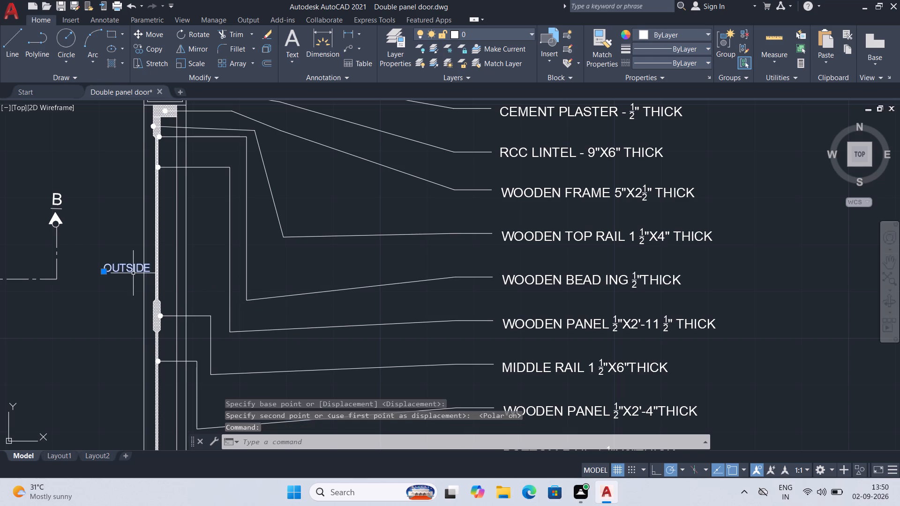
{"action": "type", "text": "CO"}
{"action": "key", "text": "Return"}
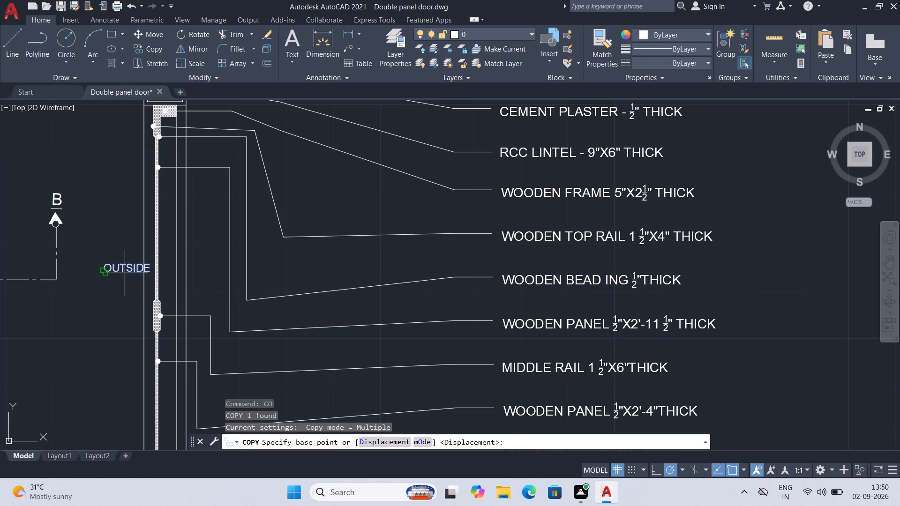
{"action": "left_click", "coordinate": [105, 272]}
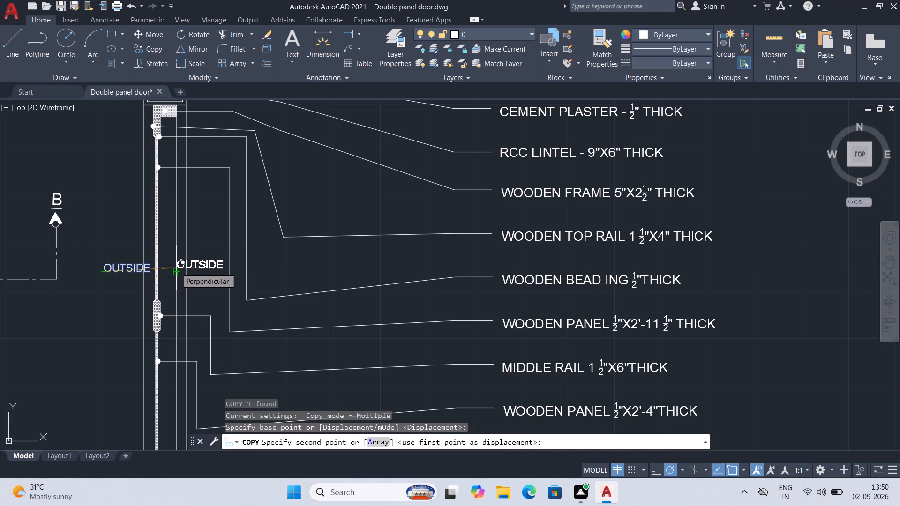
{"action": "left_click", "coordinate": [165, 269]}
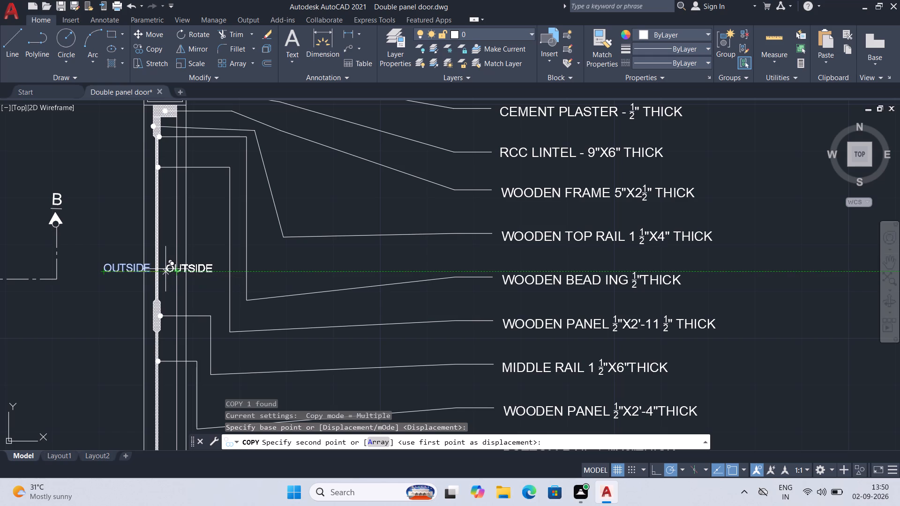
{"action": "key", "text": "ctrl+s"}
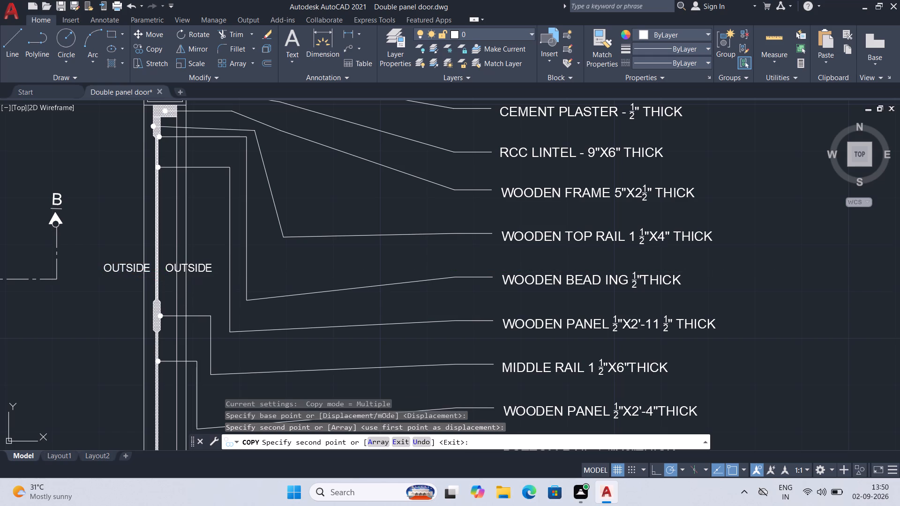
Change the copied label on the leader side of section A-A's door leaf to INSIDE, and save the drawing.
{"action": "double_click", "coordinate": [192, 268]}
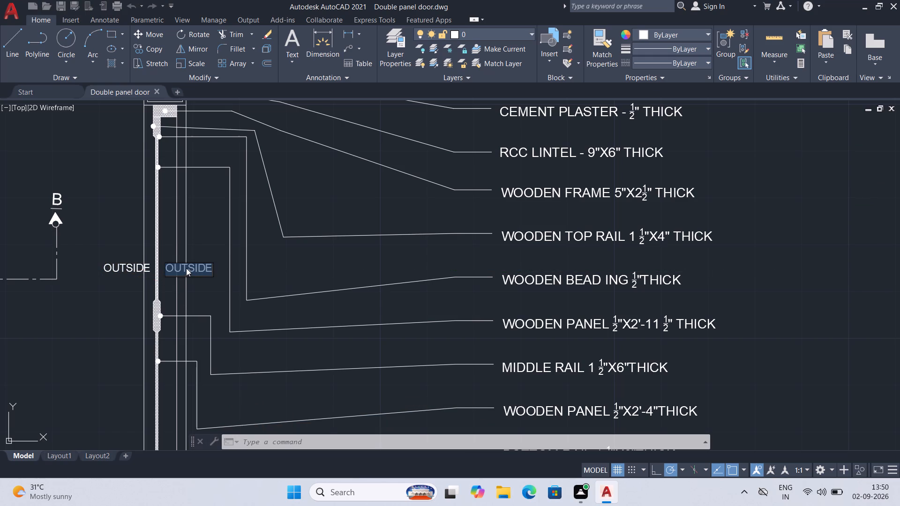
{"action": "left_click", "coordinate": [186, 268]}
{"action": "key", "text": "BackSpace"}
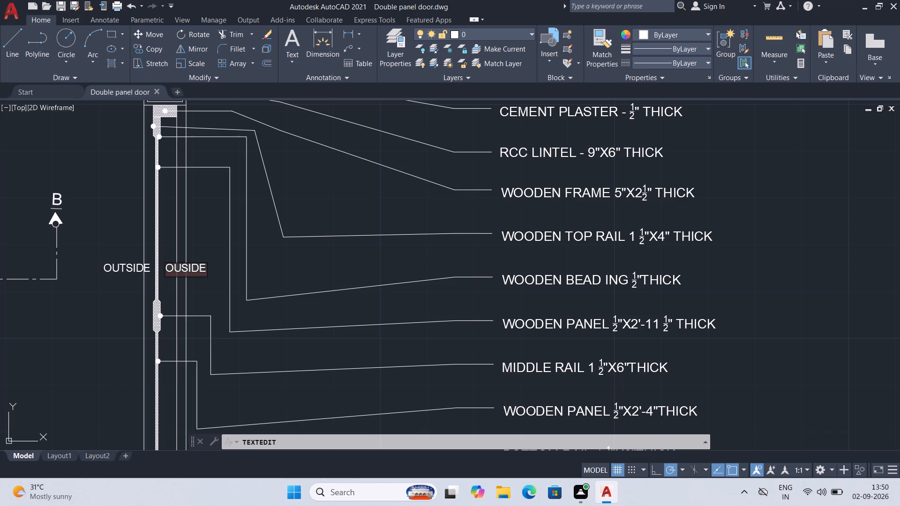
{"action": "key", "text": "BackSpace"}
{"action": "key", "text": "BackSpace"}
{"action": "type", "text": "IN"}
{"action": "key", "text": "ctrl+s"}
{"action": "key", "text": "Return"}
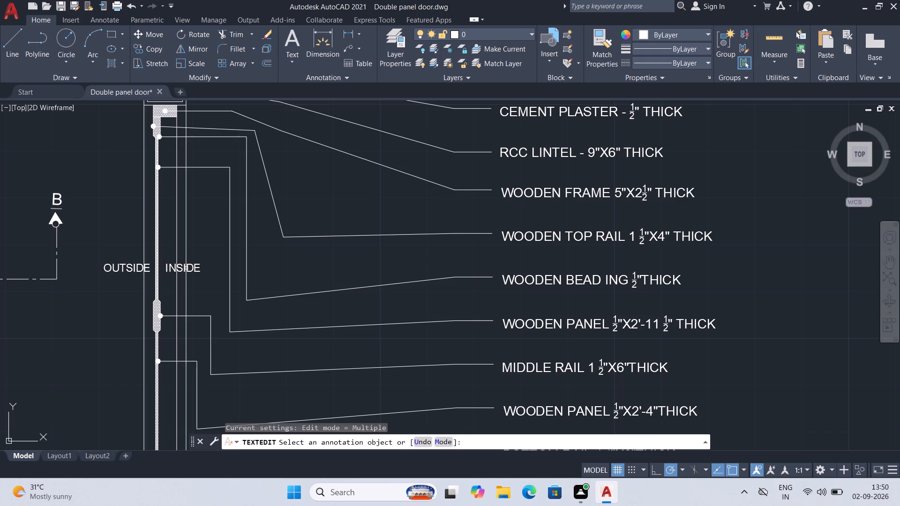
{"action": "key", "text": "Return"}
{"action": "key", "text": "ctrl+s"}
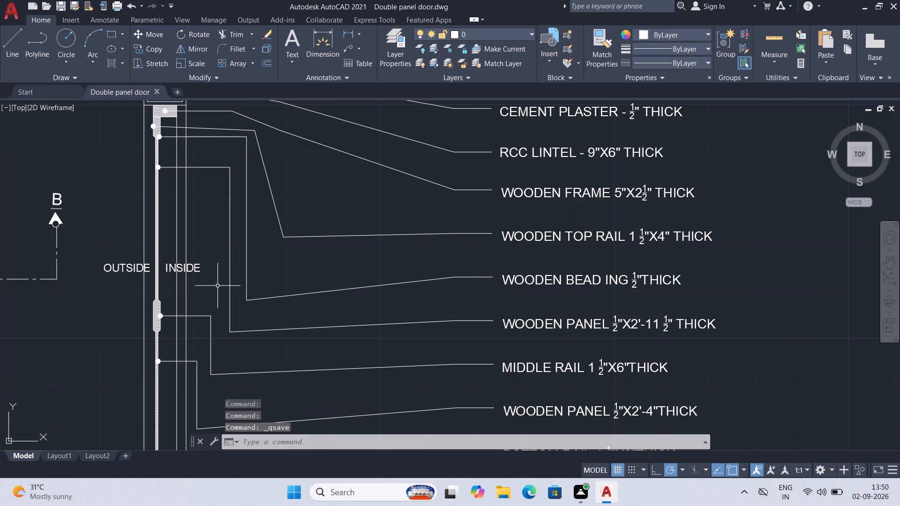
Examine the door elevation and the labelled section A-A, down to the space below the ground line.
{"action": "scroll", "coordinate": [225, 300], "scroll_direction": "down", "scroll_amount": 1}
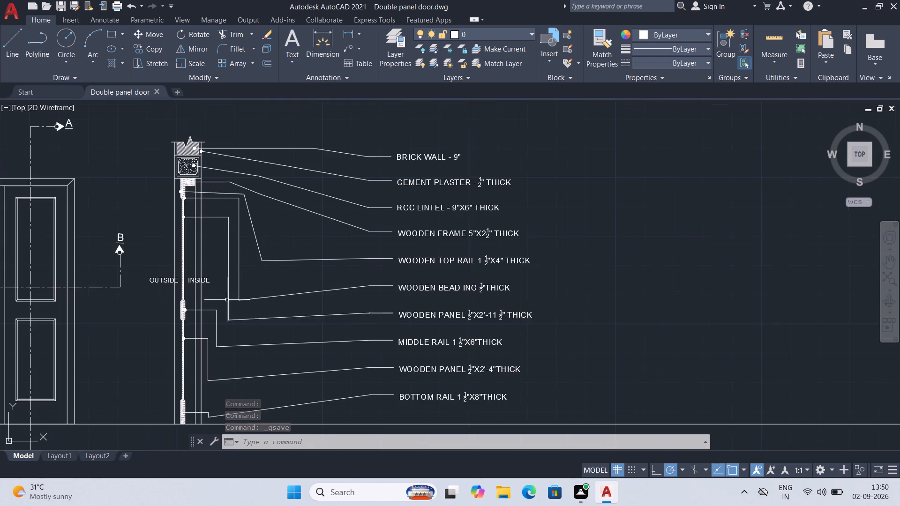
{"action": "scroll", "coordinate": [250, 314], "scroll_direction": "down", "scroll_amount": 1}
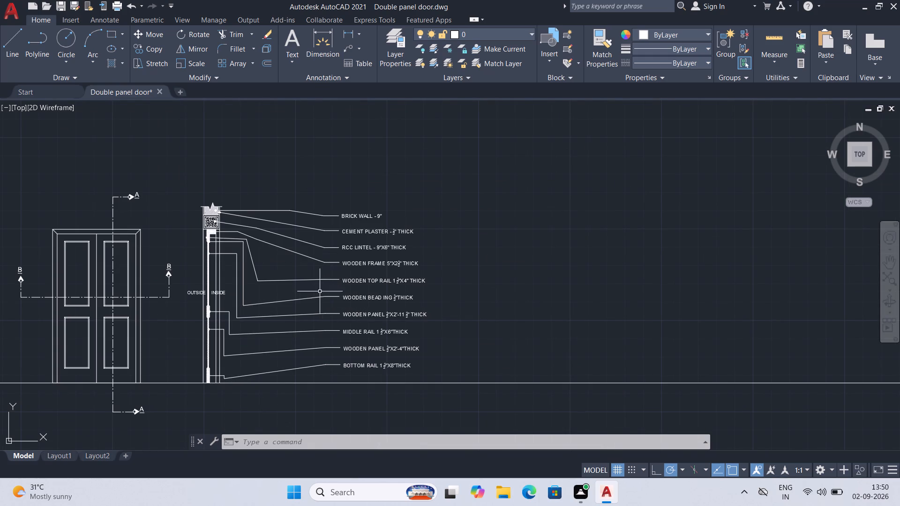
{"action": "scroll", "coordinate": [269, 273], "scroll_direction": "up", "scroll_amount": 1}
{"action": "middle_click_drag", "start_coordinate": [234, 284], "coordinate": [444, 260]}
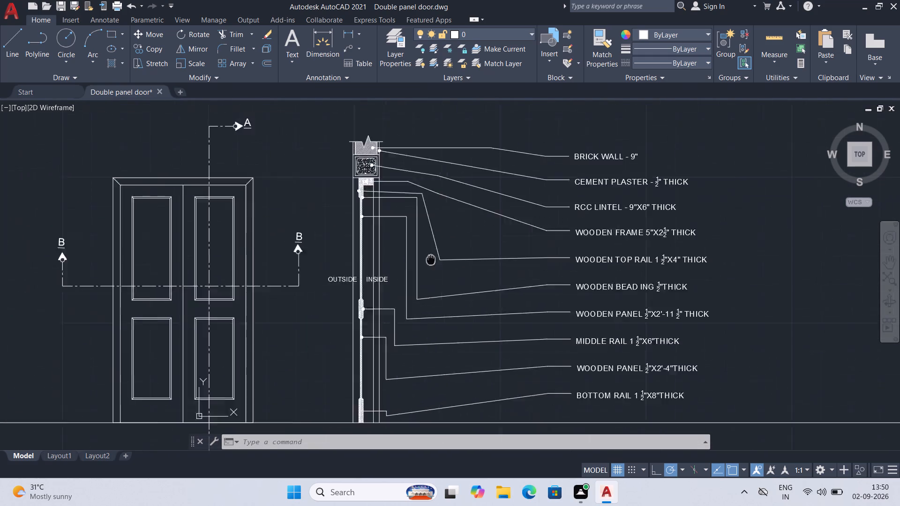
{"action": "middle_click_drag", "start_coordinate": [444, 260], "coordinate": [510, 192]}
{"action": "scroll", "coordinate": [472, 242], "scroll_direction": "up", "scroll_amount": 3}
{"action": "scroll", "coordinate": [474, 271], "scroll_direction": "down", "scroll_amount": 3}
{"action": "middle_click_drag", "start_coordinate": [478, 292], "coordinate": [502, 217]}
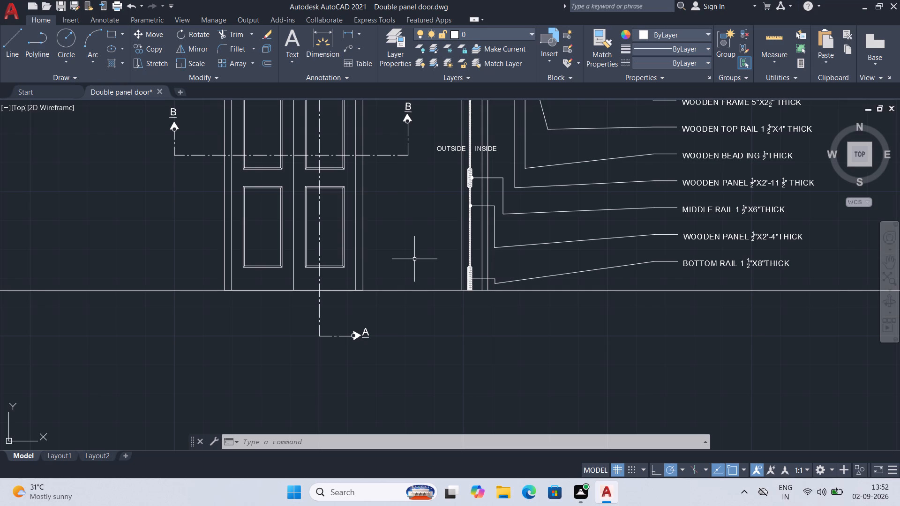
Save the drawing.
{"action": "key", "text": "ctrl+s"}
{"action": "key", "text": "ctrl+s"}
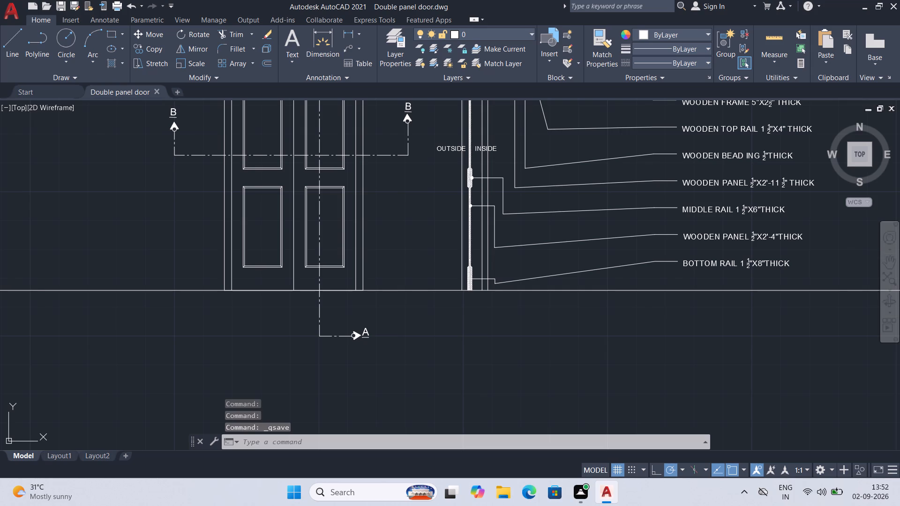
{"action": "key", "text": "ctrl+s"}
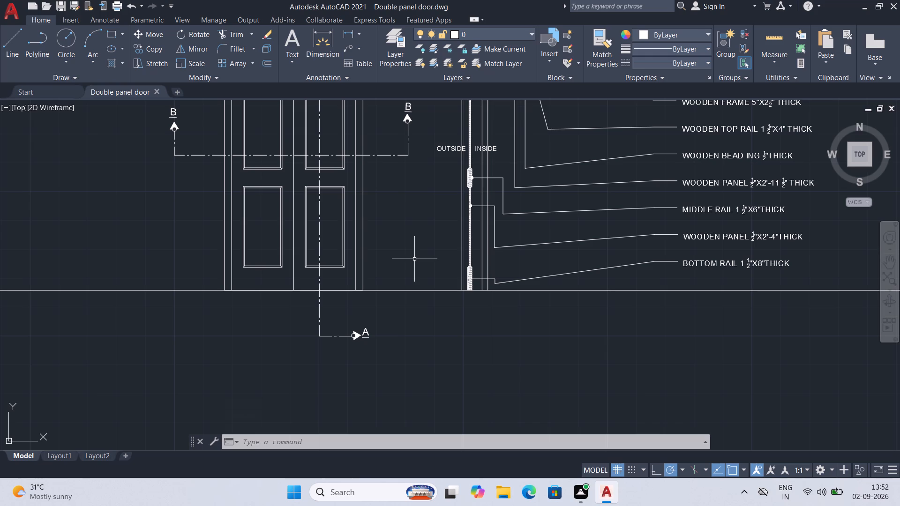
Draw vertical construction lines through the outer and inner edges of the door elevation's frame jamb nearest section A-A.
{"action": "type", "text": "XL"}
{"action": "key", "text": "Return"}
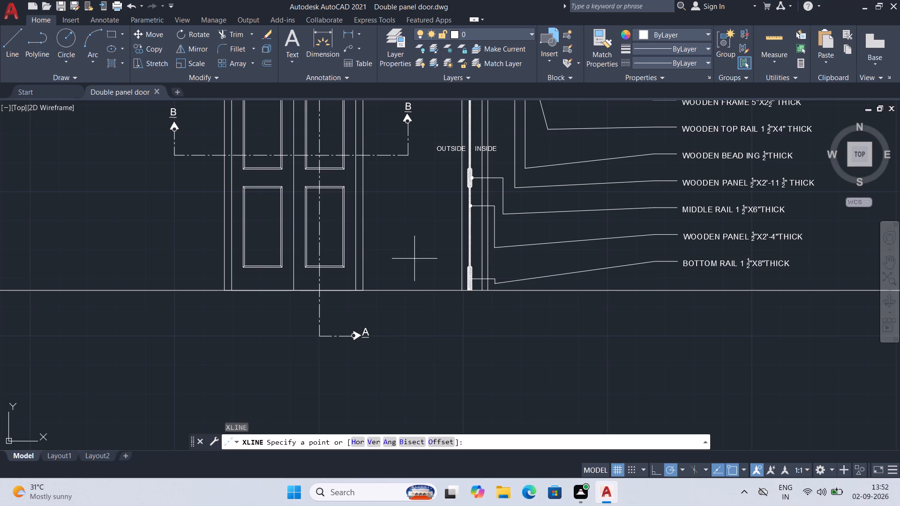
{"action": "key", "text": "v"}
{"action": "key", "text": "Return"}
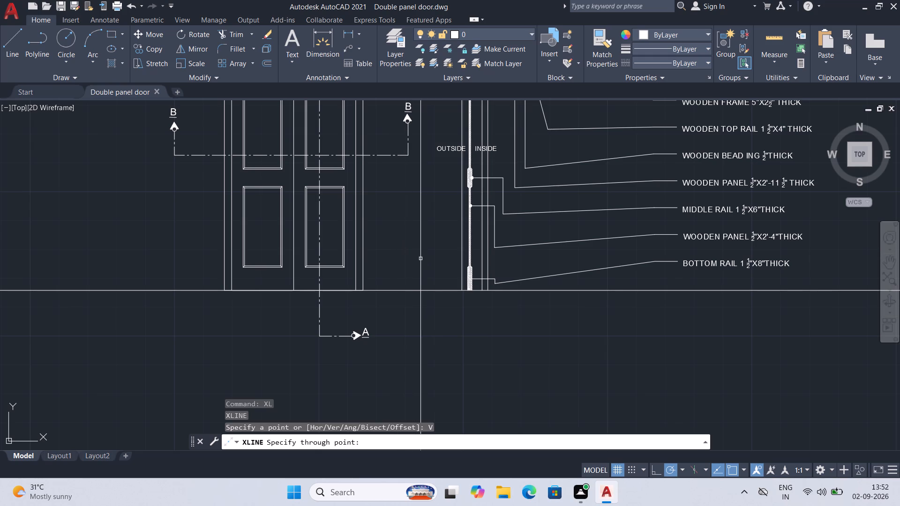
{"action": "scroll", "coordinate": [413, 236], "scroll_direction": "down", "scroll_amount": 2}
{"action": "scroll", "coordinate": [406, 228], "scroll_direction": "up", "scroll_amount": 2}
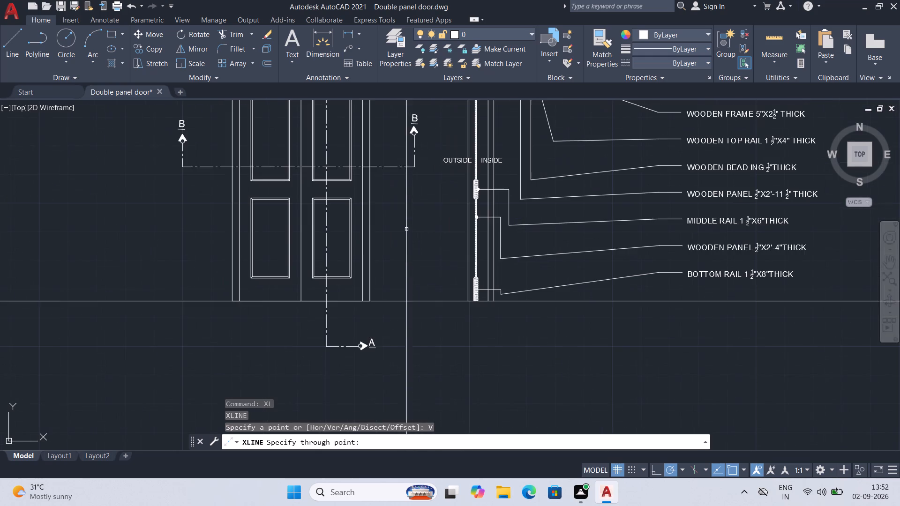
{"action": "left_click", "coordinate": [370, 300]}
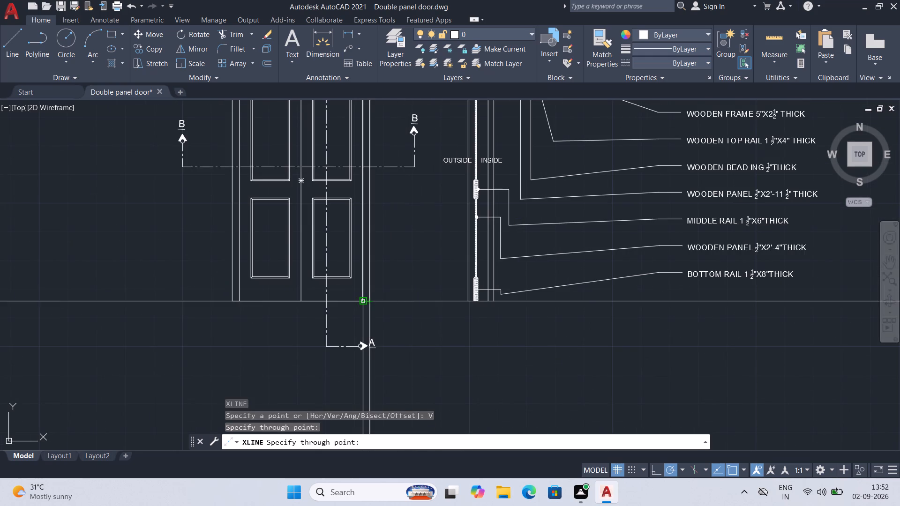
{"action": "left_click", "coordinate": [360, 301]}
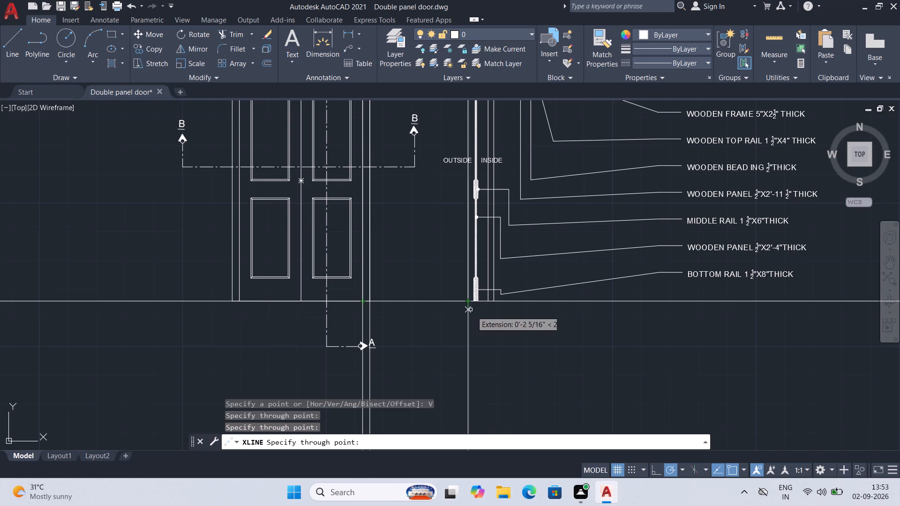
Add vertical construction lines through the outside face of section A-A's bottom rail and the door elevation's centre line, and save the drawing.
{"action": "scroll", "coordinate": [477, 317], "scroll_direction": "down", "scroll_amount": 1}
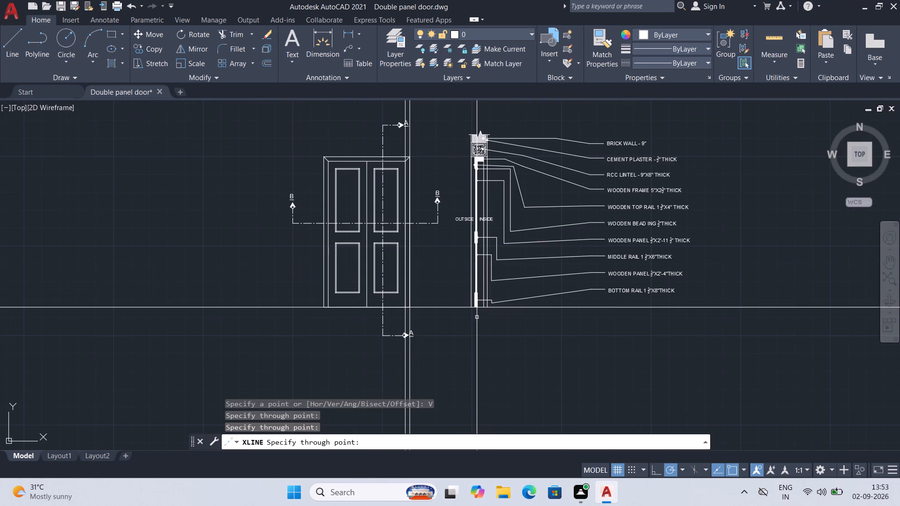
{"action": "scroll", "coordinate": [477, 317], "scroll_direction": "up", "scroll_amount": 1}
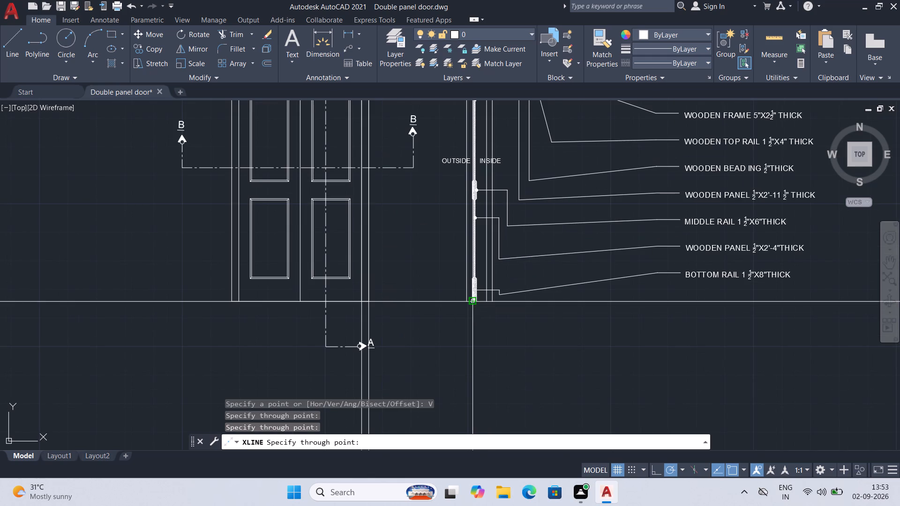
{"action": "scroll", "coordinate": [473, 302], "scroll_direction": "up", "scroll_amount": 2}
{"action": "left_click", "coordinate": [467, 304]}
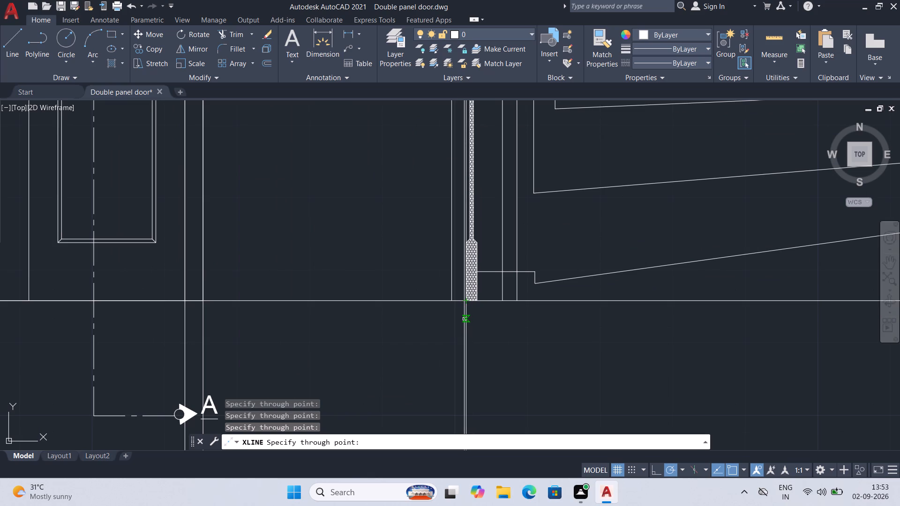
{"action": "scroll", "coordinate": [464, 319], "scroll_direction": "down", "scroll_amount": 1}
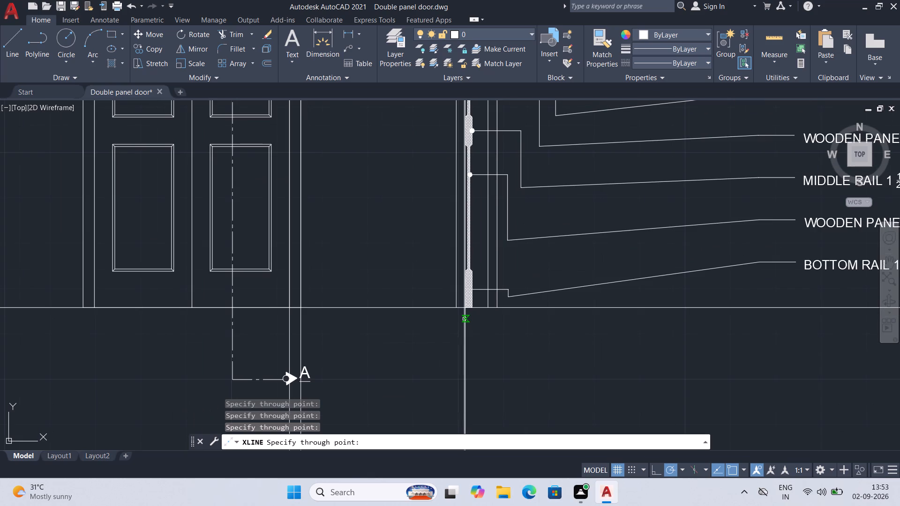
{"action": "scroll", "coordinate": [454, 349], "scroll_direction": "down", "scroll_amount": 2}
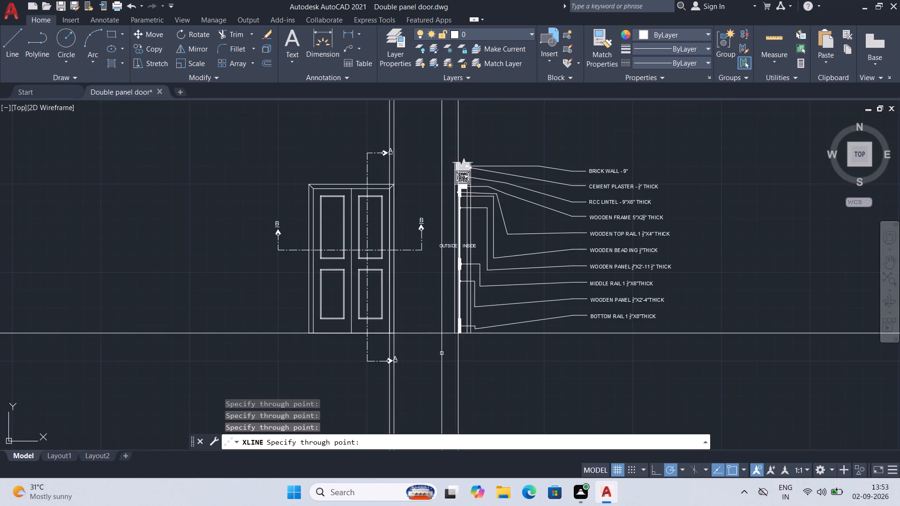
{"action": "middle_click_drag", "start_coordinate": [435, 356], "coordinate": [436, 272]}
{"action": "scroll", "coordinate": [417, 314], "scroll_direction": "up", "scroll_amount": 1}
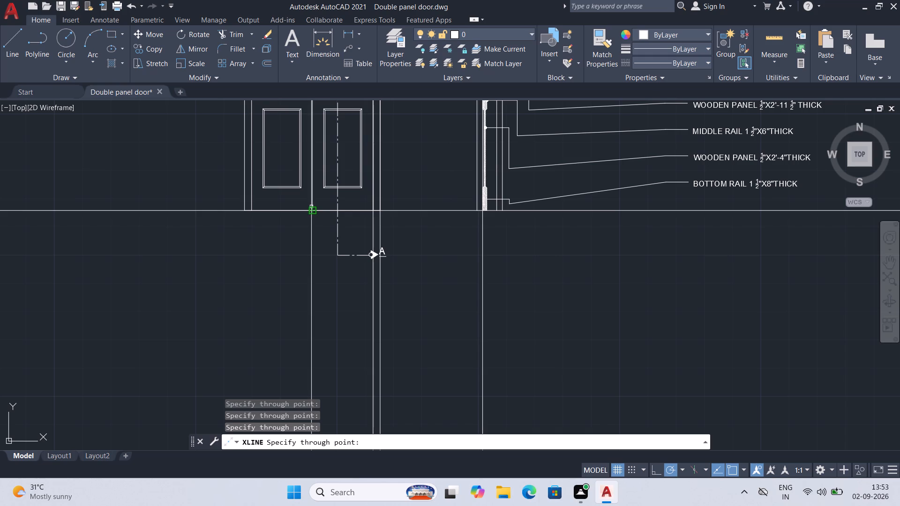
{"action": "scroll", "coordinate": [320, 253], "scroll_direction": "up", "scroll_amount": 2}
{"action": "left_click", "coordinate": [295, 147]}
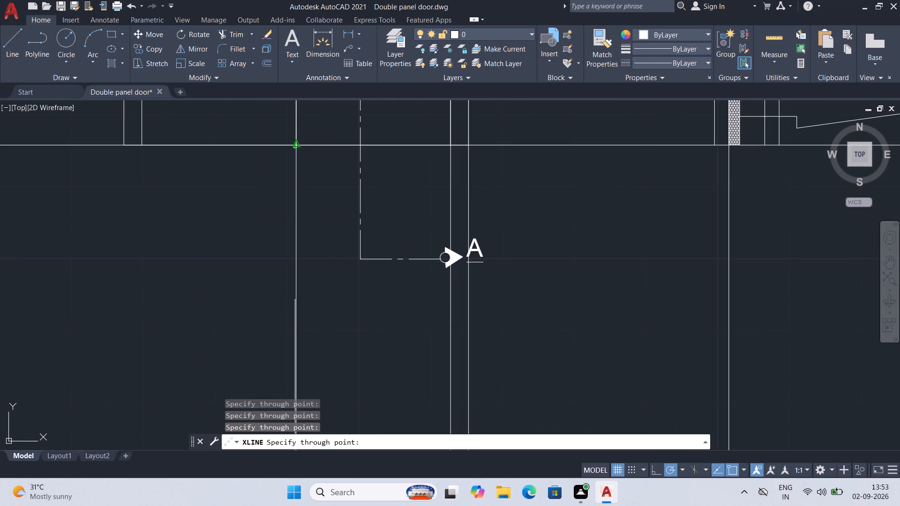
{"action": "key", "text": "ctrl+s"}
{"action": "key", "text": "ctrl+s"}
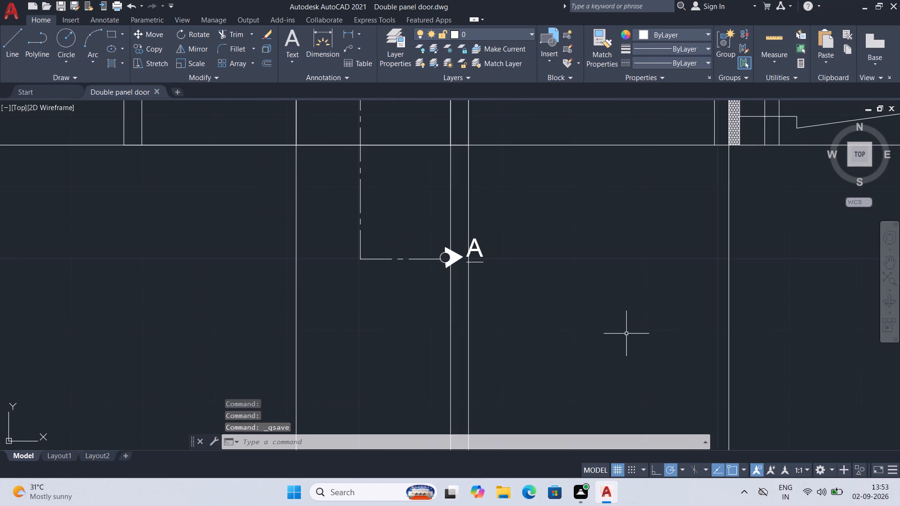
Draw a horizontal construction line across the vertical ones, below the elevation's lower section mark A, and save the drawing.
{"action": "scroll", "coordinate": [623, 334], "scroll_direction": "down", "scroll_amount": 2}
{"action": "middle_click_drag", "start_coordinate": [622, 336], "coordinate": [527, 242]}
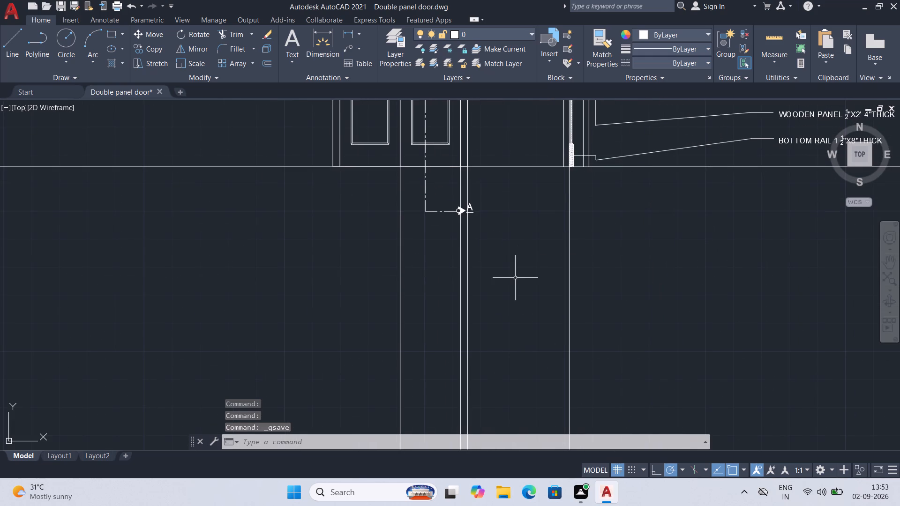
{"action": "type", "text": "XL"}
{"action": "key", "text": "Return"}
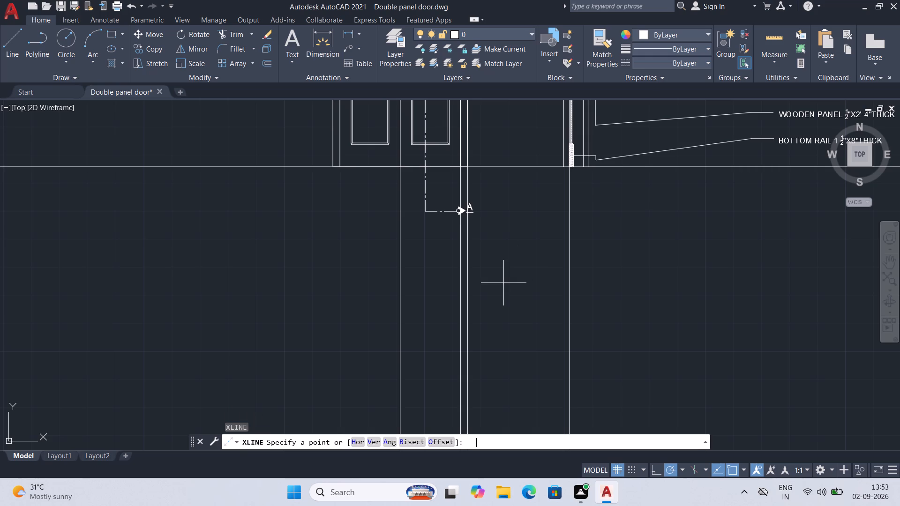
{"action": "left_click", "coordinate": [352, 438]}
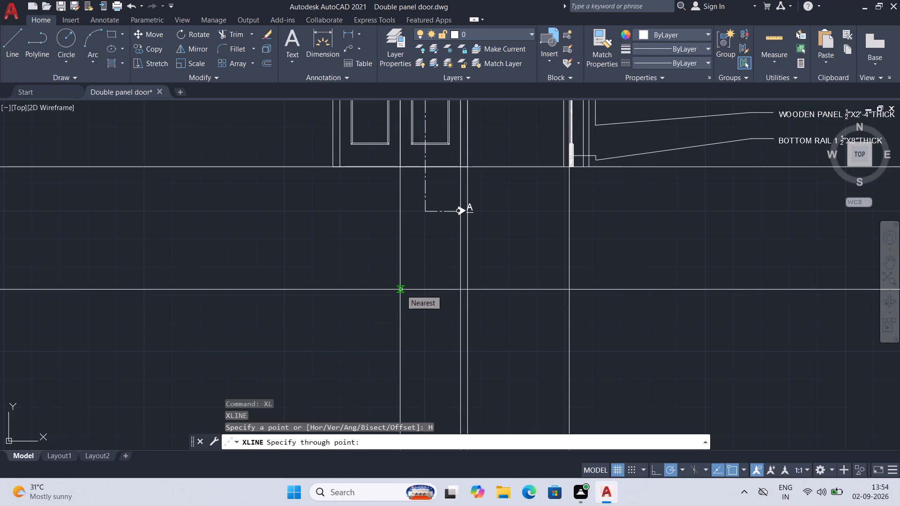
{"action": "left_click", "coordinate": [401, 290]}
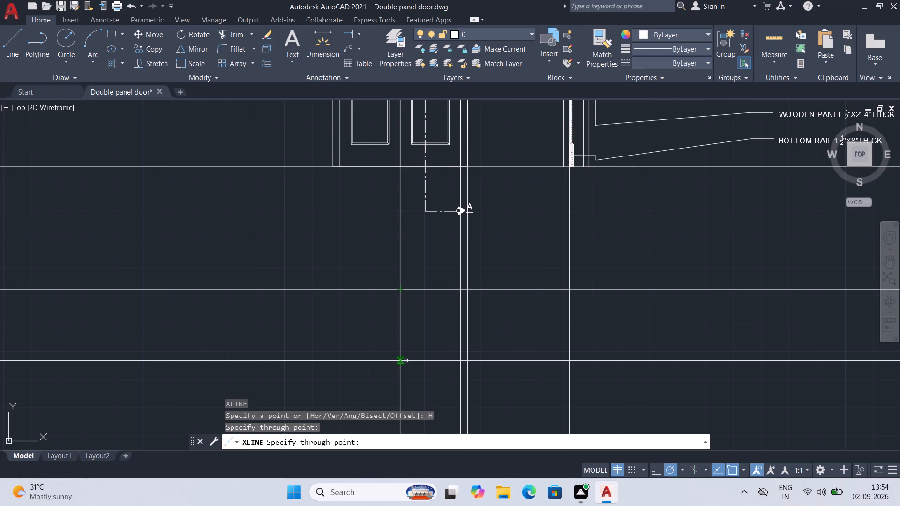
{"action": "middle_click_drag", "start_coordinate": [407, 361], "coordinate": [409, 335]}
{"action": "key", "text": "ctrl+s"}
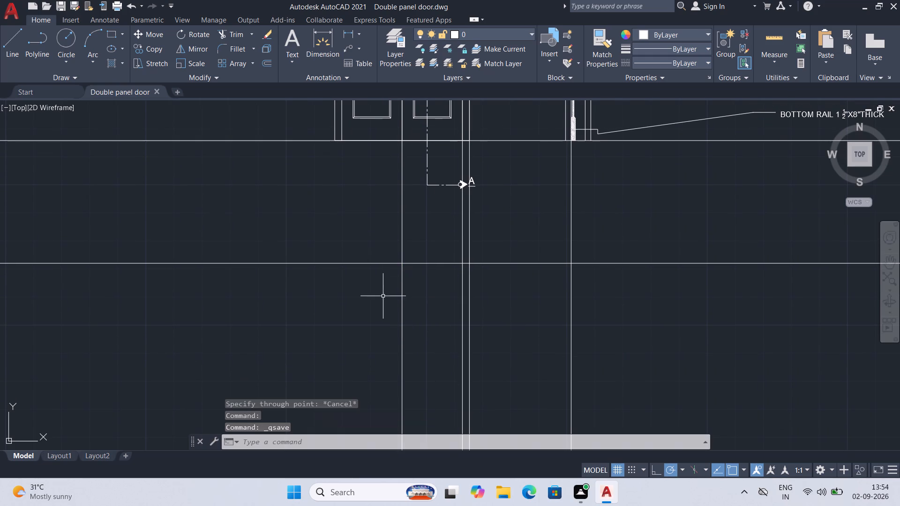
Offset the new horizontal construction line 9" downward, and save the drawing.
{"action": "left_click", "coordinate": [372, 264]}
{"action": "key", "text": "o"}
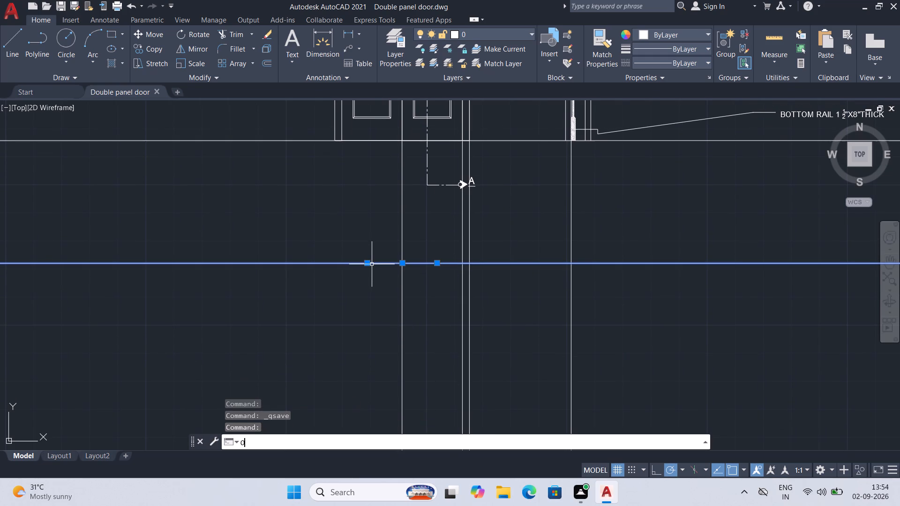
{"action": "key", "text": "Return"}
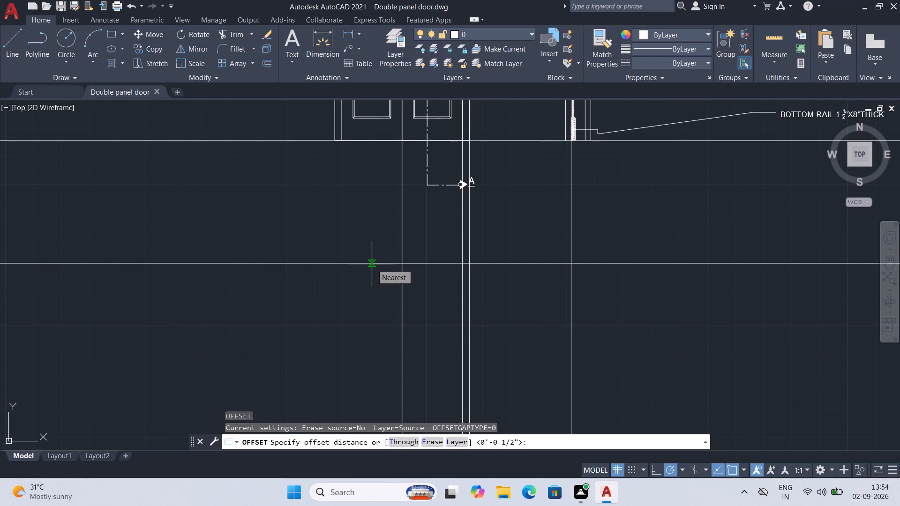
{"action": "key", "text": "9"}
{"action": "key", "text": "Return"}
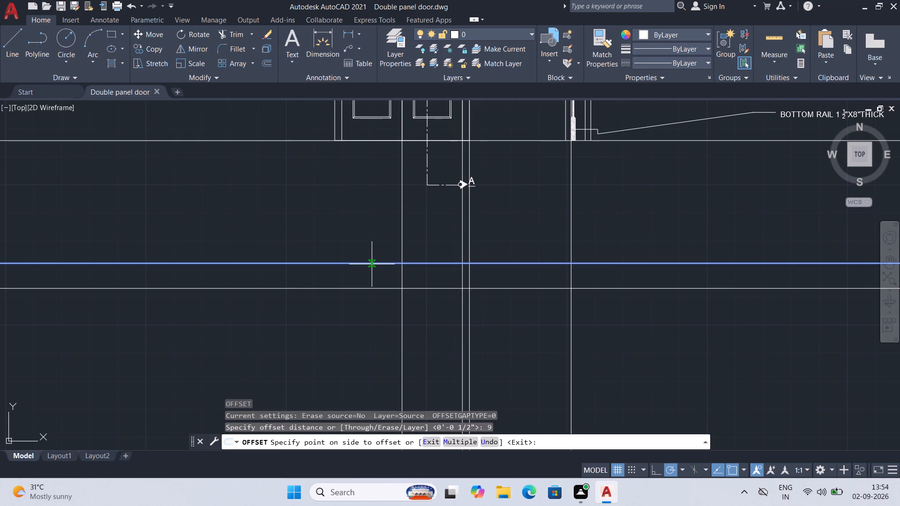
{"action": "left_click", "coordinate": [373, 291]}
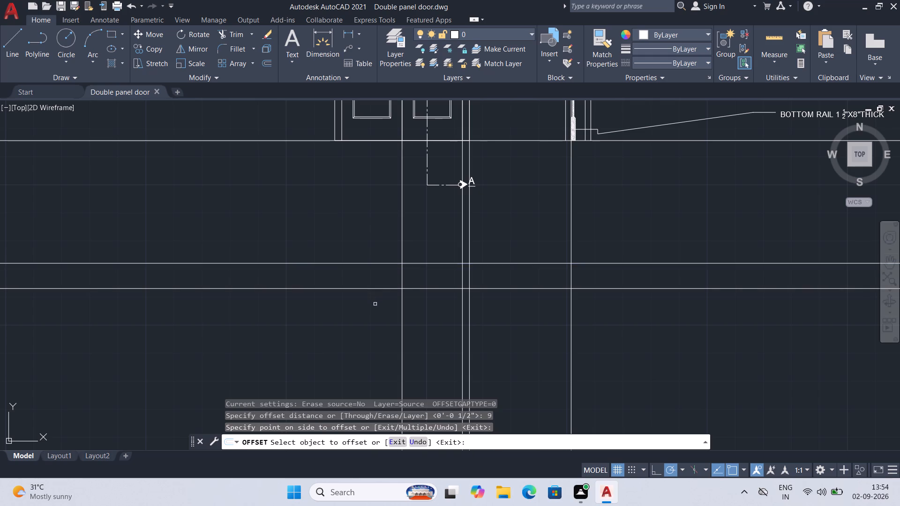
{"action": "key", "text": "ctrl+s"}
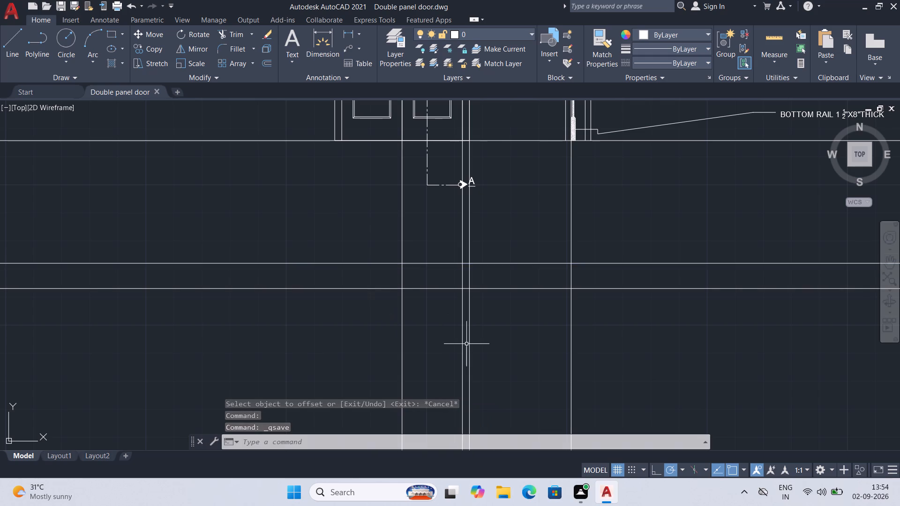
Trim the vertical construction lines below the 9" horizontal band and between it and the elevation, and save the drawing.
{"action": "type", "text": "TR"}
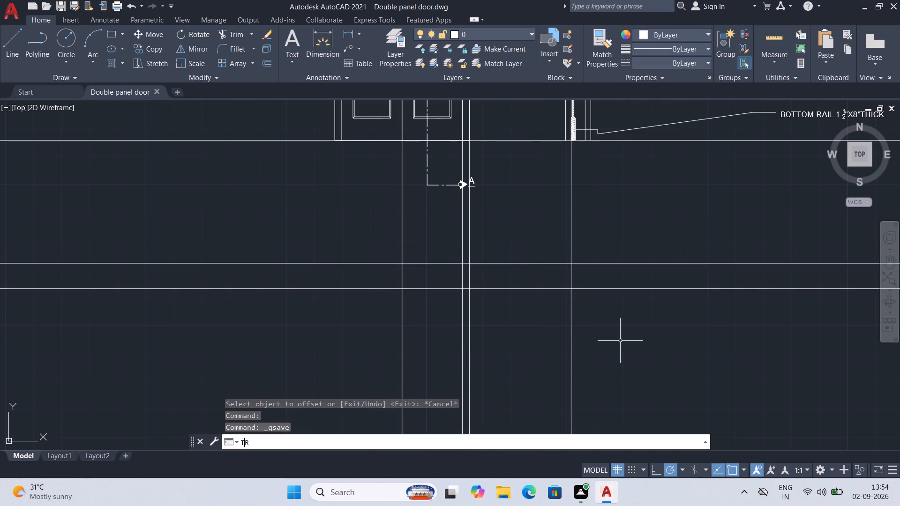
{"action": "key", "text": "Return"}
{"action": "left_click_drag", "start_coordinate": [628, 341], "coordinate": [263, 387]}
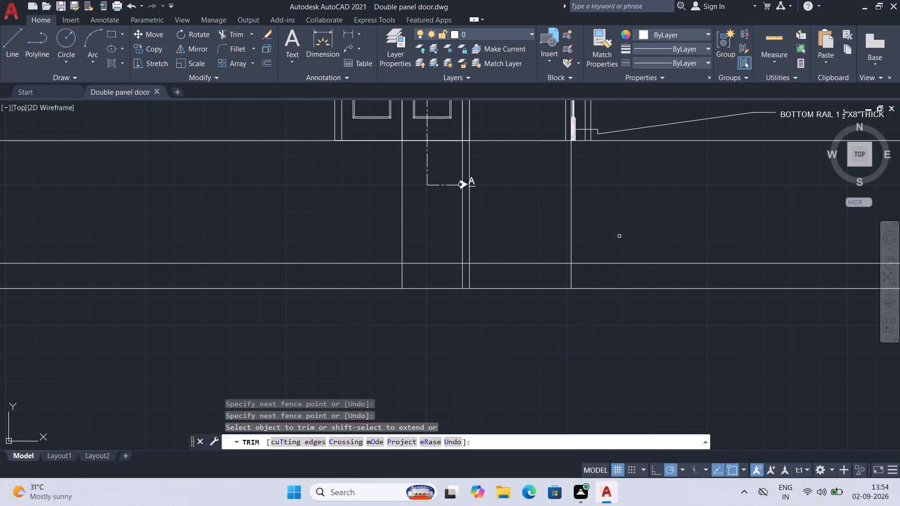
{"action": "left_click_drag", "start_coordinate": [619, 234], "coordinate": [367, 230]}
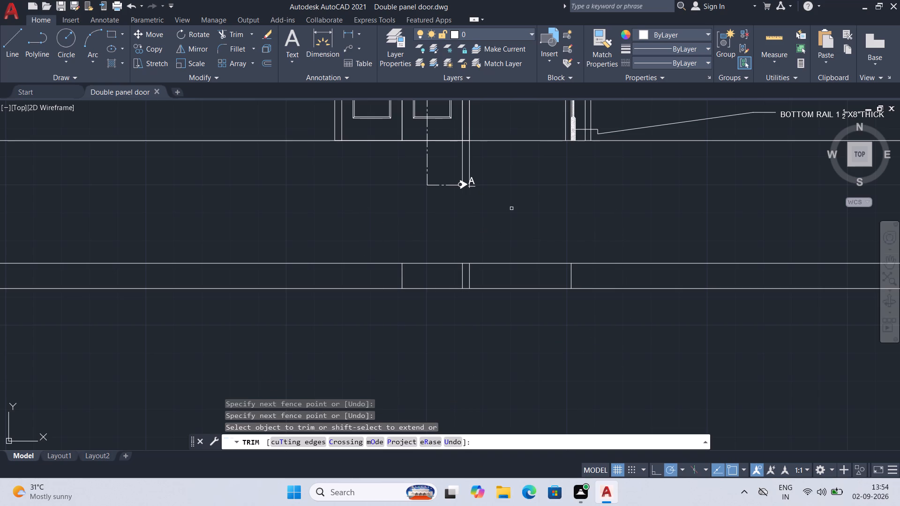
{"action": "key", "text": "ctrl+s"}
Select the leftover vertical construction lines above the door elevation and section A-A.
{"action": "middle_click_drag", "start_coordinate": [571, 221], "coordinate": [549, 444]}
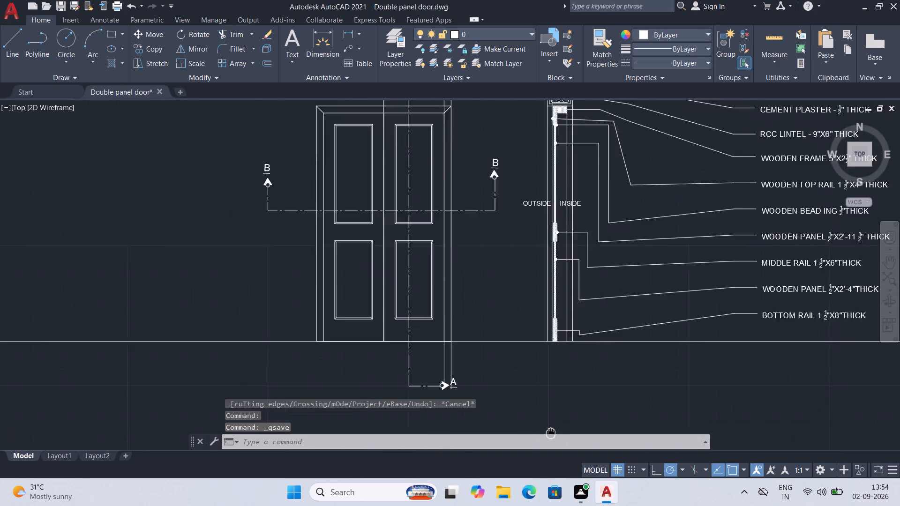
{"action": "middle_click_drag", "start_coordinate": [549, 444], "coordinate": [542, 491]}
{"action": "scroll", "coordinate": [494, 291], "scroll_direction": "down", "scroll_amount": 1}
{"action": "middle_click_drag", "start_coordinate": [491, 305], "coordinate": [497, 364]}
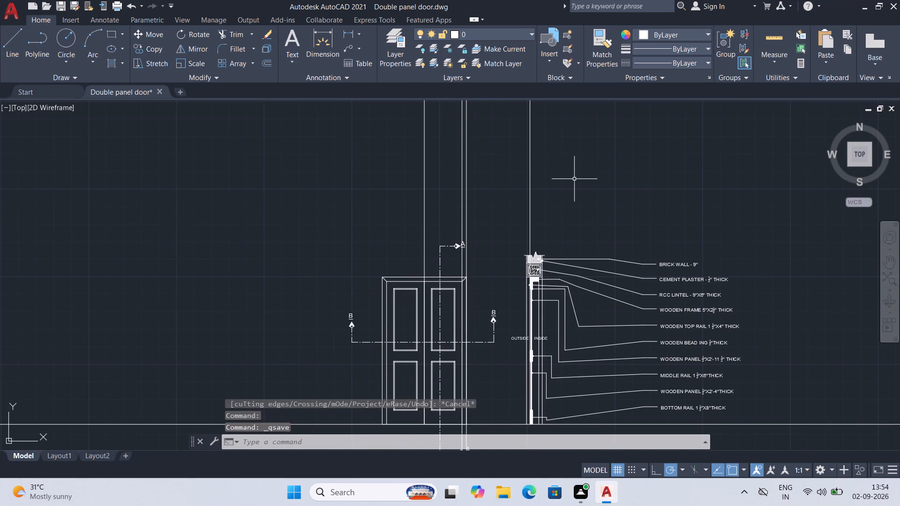
{"action": "left_click", "coordinate": [574, 179]}
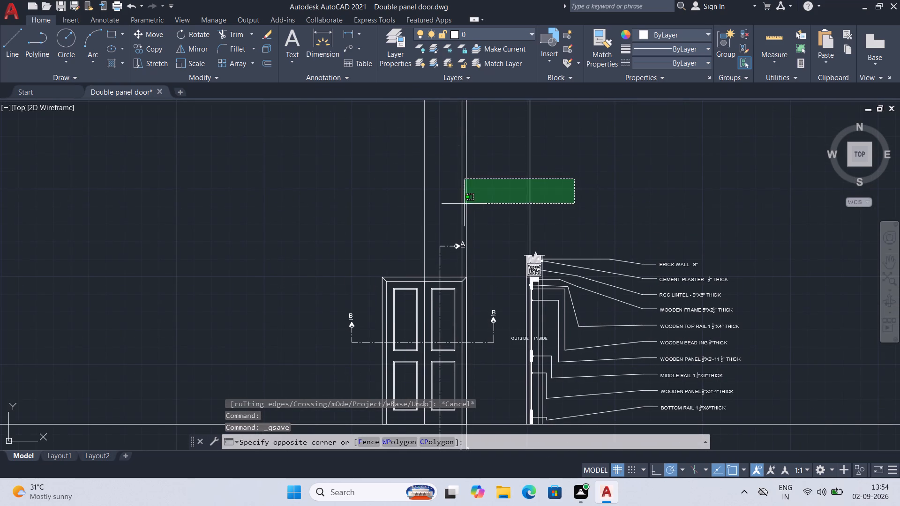
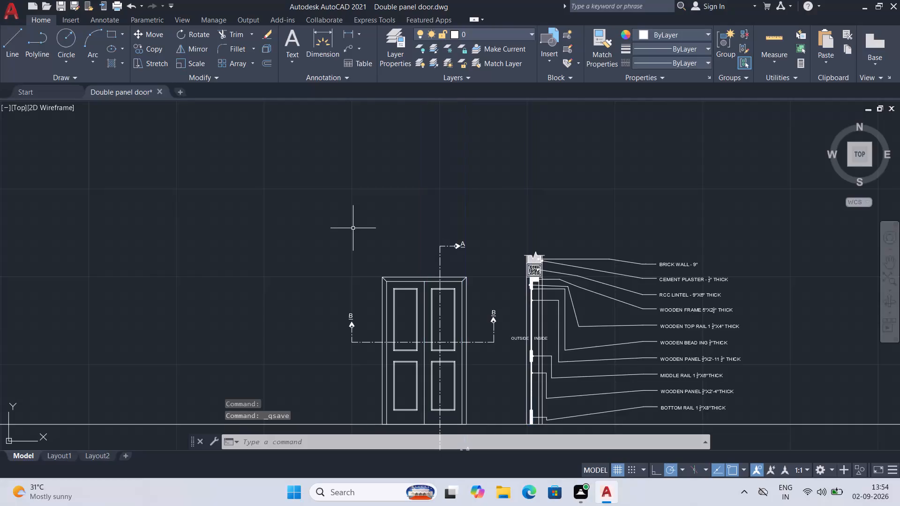
Save the double panel door drawing.
{"action": "key", "text": "ctrl+s"}
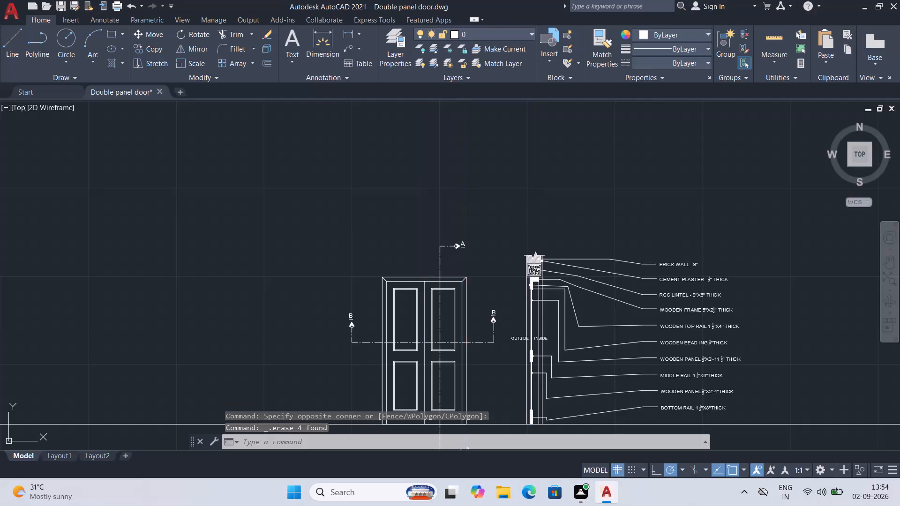
{"action": "key", "text": "ctrl+s"}
{"action": "key", "text": "ctrl+s"}
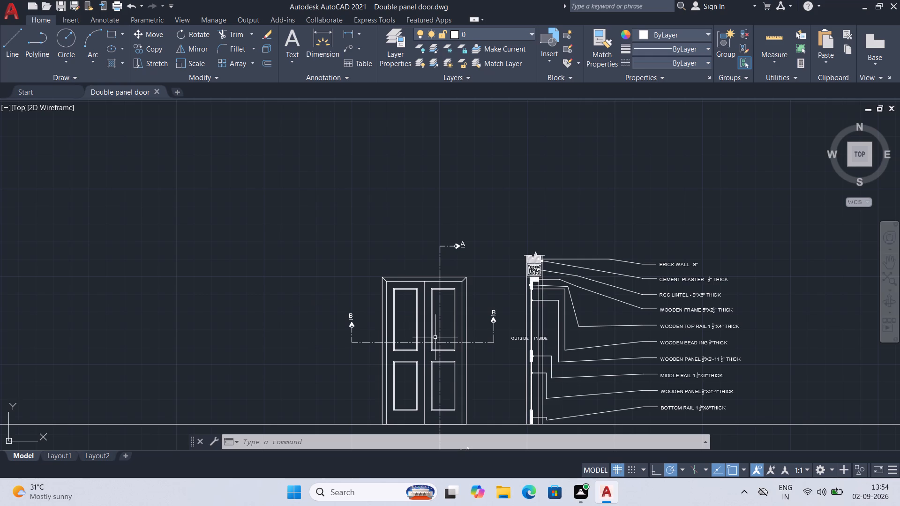
Trim the two long horizontal lines below the door elevation beyond the outermost vertical lines on both sides, and save the drawing.
{"action": "scroll", "coordinate": [502, 345], "scroll_direction": "up", "scroll_amount": 2}
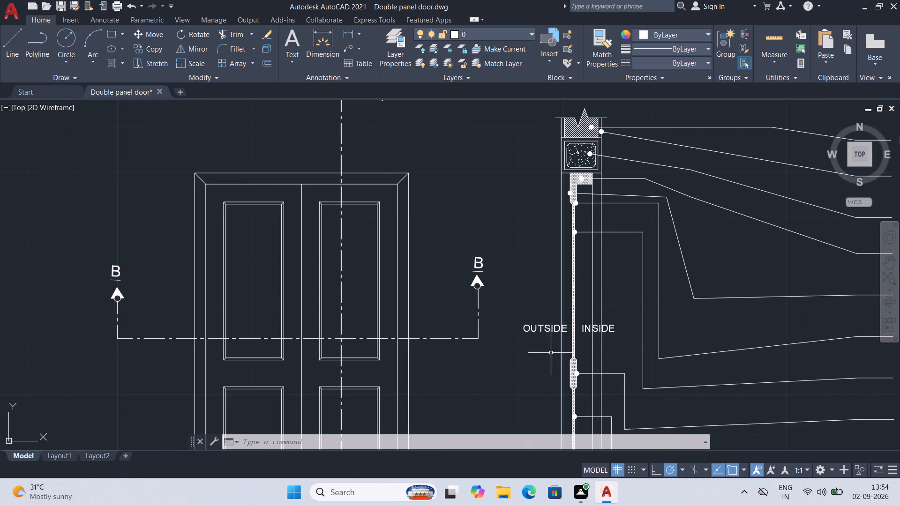
{"action": "middle_click_drag", "start_coordinate": [549, 352], "coordinate": [333, 241]}
{"action": "scroll", "coordinate": [607, 276], "scroll_direction": "down", "scroll_amount": 2}
{"action": "middle_click_drag", "start_coordinate": [618, 307], "coordinate": [607, 291]}
{"action": "scroll", "coordinate": [665, 277], "scroll_direction": "up", "scroll_amount": 1}
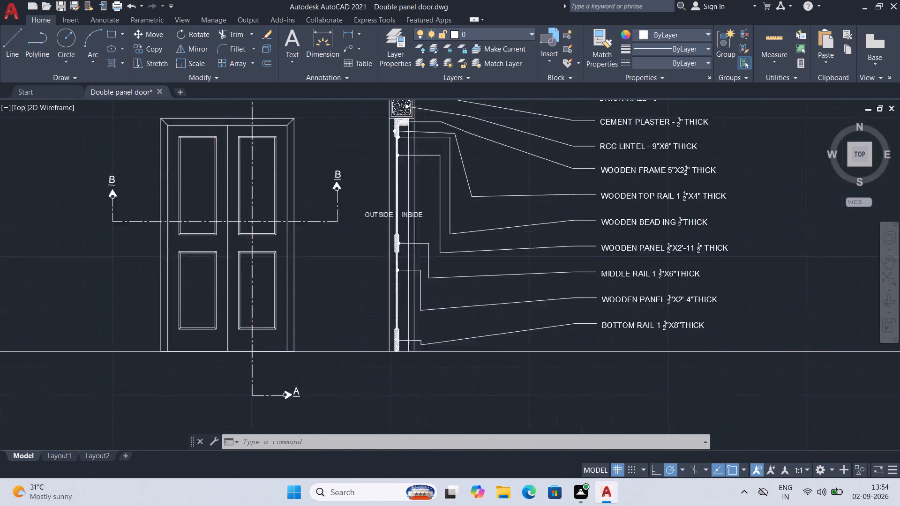
{"action": "scroll", "coordinate": [665, 277], "scroll_direction": "up", "scroll_amount": 1}
{"action": "scroll", "coordinate": [649, 290], "scroll_direction": "down", "scroll_amount": 1}
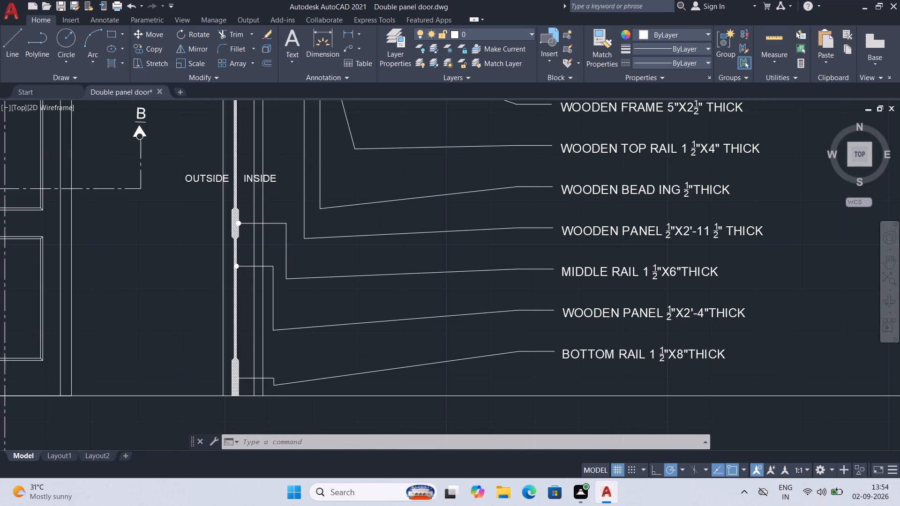
{"action": "scroll", "coordinate": [649, 290], "scroll_direction": "down", "scroll_amount": 1}
{"action": "middle_click_drag", "start_coordinate": [477, 348], "coordinate": [500, 254]}
{"action": "middle_click_drag", "start_coordinate": [412, 377], "coordinate": [412, 344]}
{"action": "type", "text": "TR"}
{"action": "key", "text": "Return"}
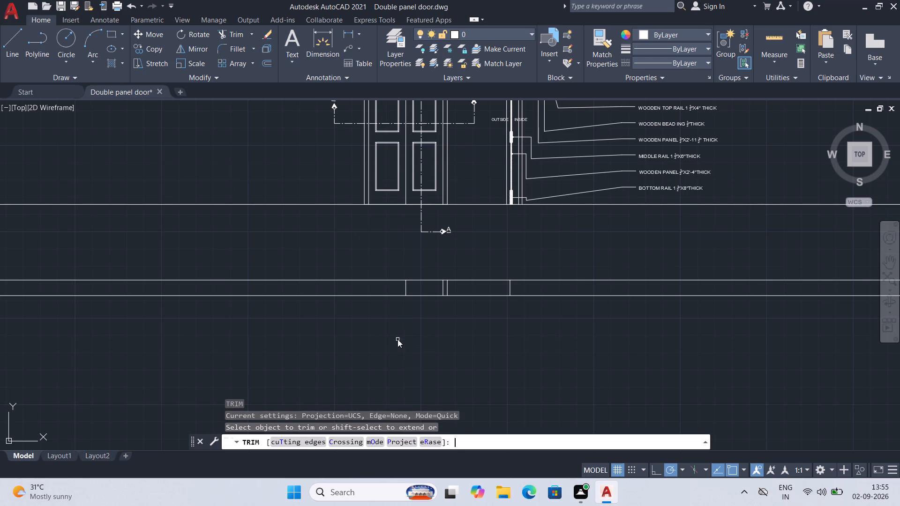
{"action": "left_click_drag", "start_coordinate": [331, 257], "coordinate": [334, 327]}
{"action": "middle_click_drag", "start_coordinate": [728, 355], "coordinate": [686, 355]}
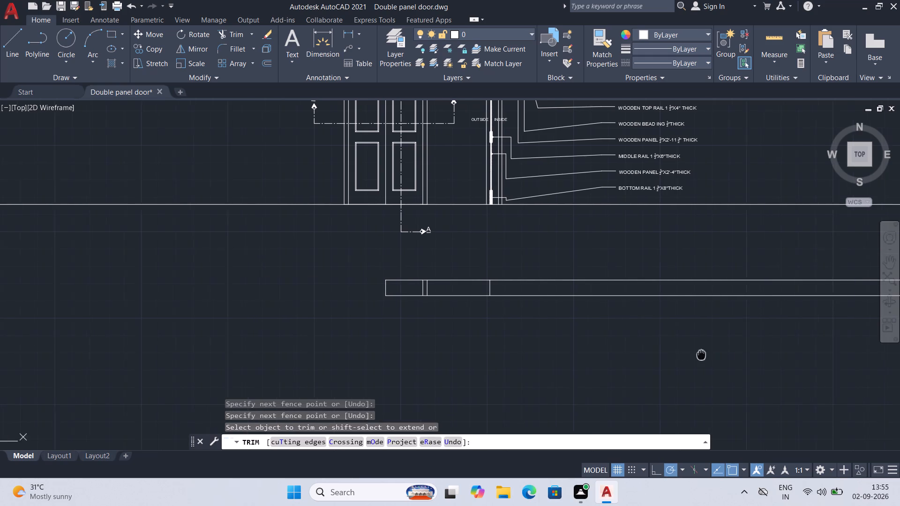
{"action": "middle_click_drag", "start_coordinate": [686, 355], "coordinate": [670, 355]}
{"action": "left_click_drag", "start_coordinate": [682, 236], "coordinate": [651, 326]}
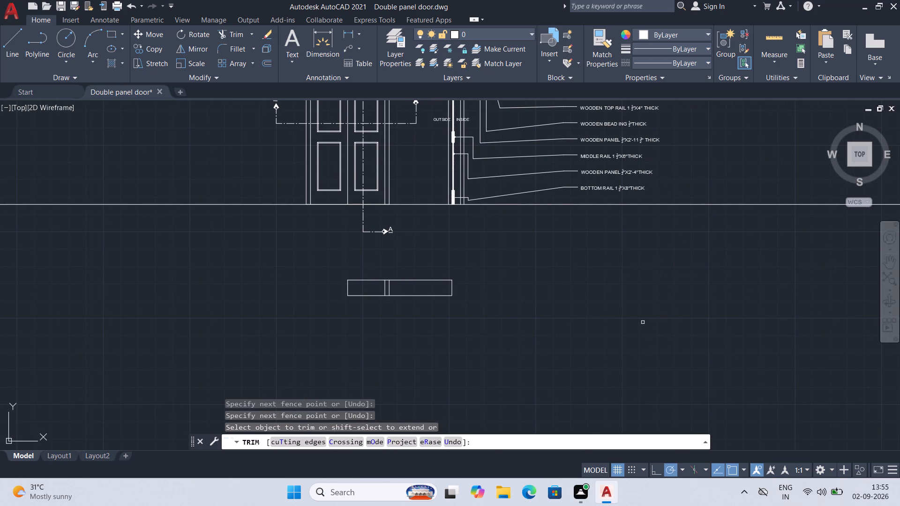
{"action": "key", "text": "ctrl+s"}
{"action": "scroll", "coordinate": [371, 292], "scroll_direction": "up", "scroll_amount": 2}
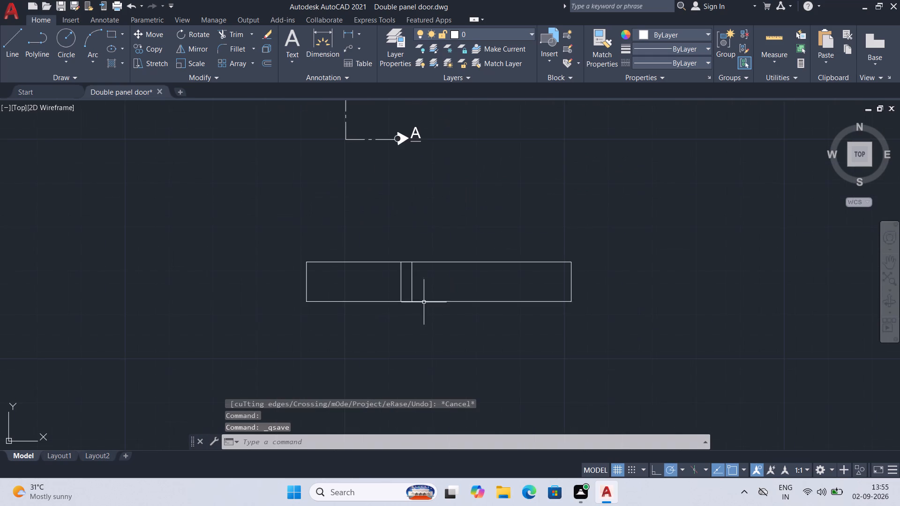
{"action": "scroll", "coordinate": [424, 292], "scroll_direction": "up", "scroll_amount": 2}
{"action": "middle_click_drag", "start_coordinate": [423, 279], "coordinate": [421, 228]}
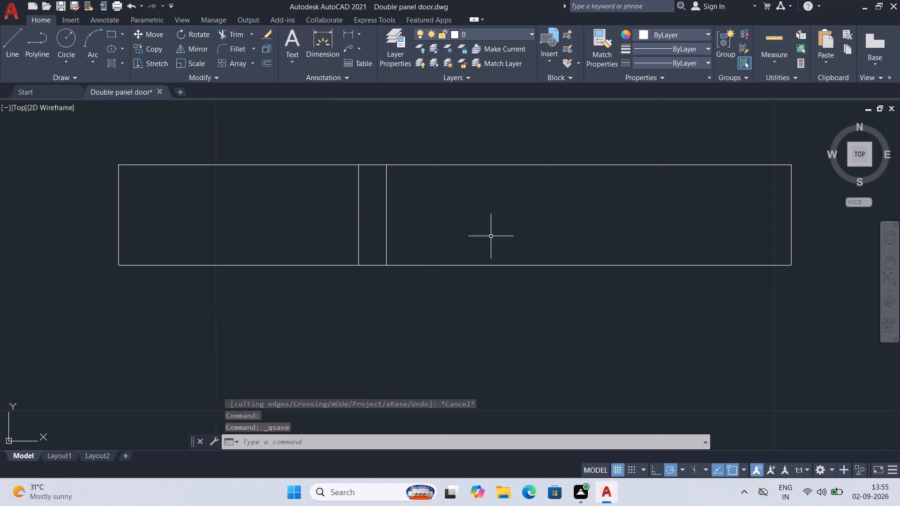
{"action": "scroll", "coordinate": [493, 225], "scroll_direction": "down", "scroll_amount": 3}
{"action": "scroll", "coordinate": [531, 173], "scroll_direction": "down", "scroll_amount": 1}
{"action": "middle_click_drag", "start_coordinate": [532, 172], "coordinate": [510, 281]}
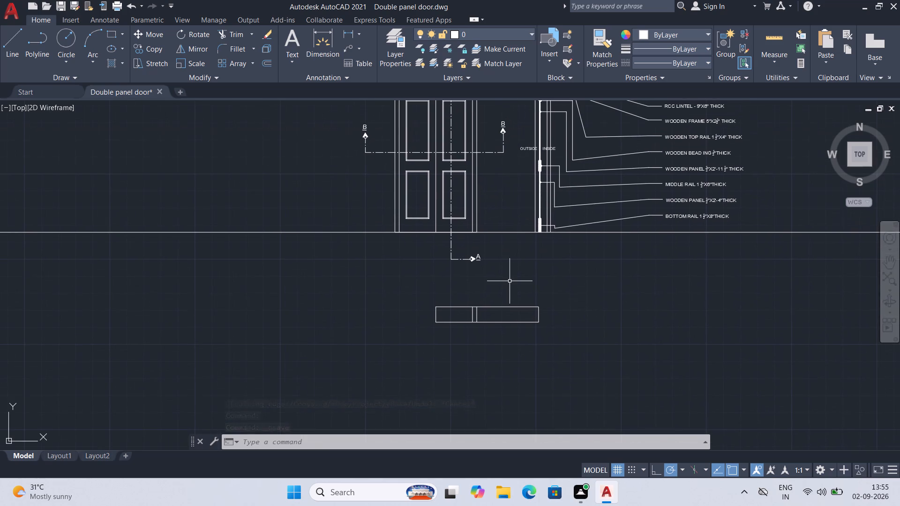
Offset the right end line and both long horizontal edges of the rectangle below the elevation 0.5" inward, and save the drawing.
{"action": "scroll", "coordinate": [510, 281], "scroll_direction": "up", "scroll_amount": 1}
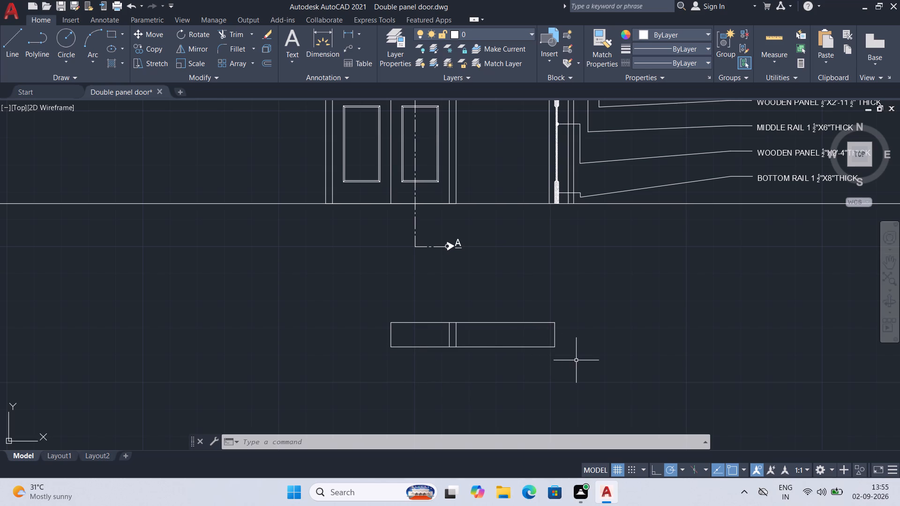
{"action": "scroll", "coordinate": [579, 360], "scroll_direction": "up", "scroll_amount": 2}
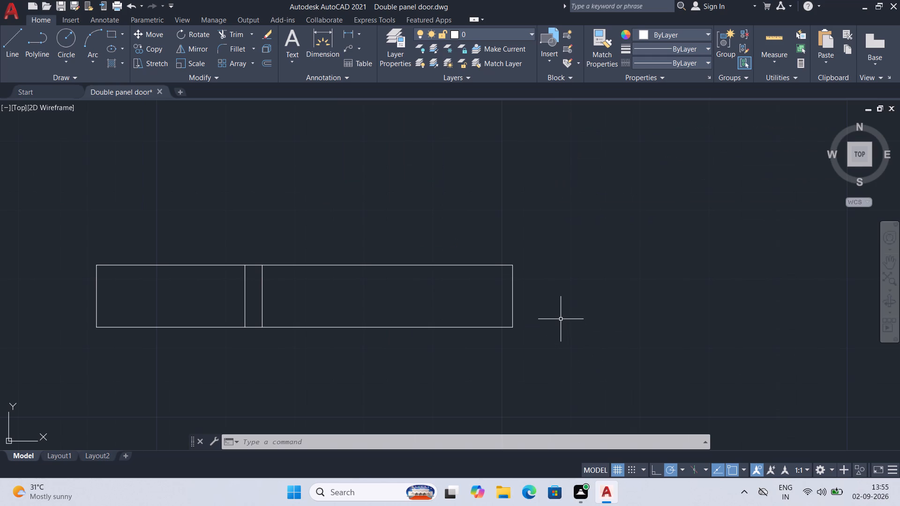
{"action": "key", "text": "o"}
{"action": "key", "text": "Return"}
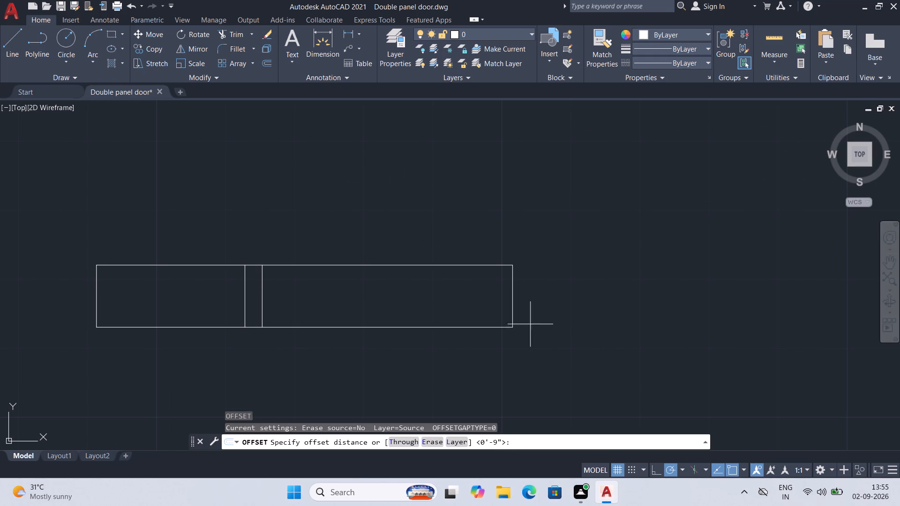
{"action": "left_click", "coordinate": [515, 298]}
{"action": "type", "text": "0.5"}
{"action": "key", "text": "Return"}
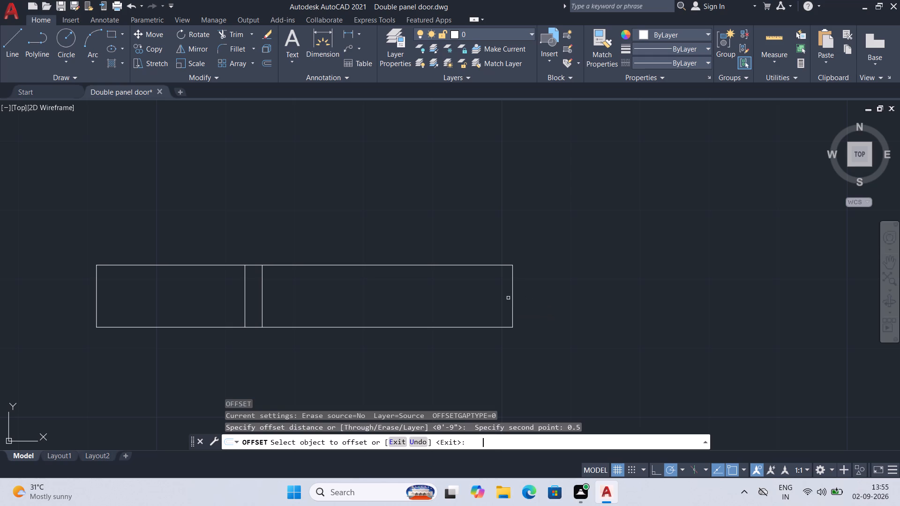
{"action": "left_click", "coordinate": [513, 299]}
{"action": "left_click", "coordinate": [497, 297]}
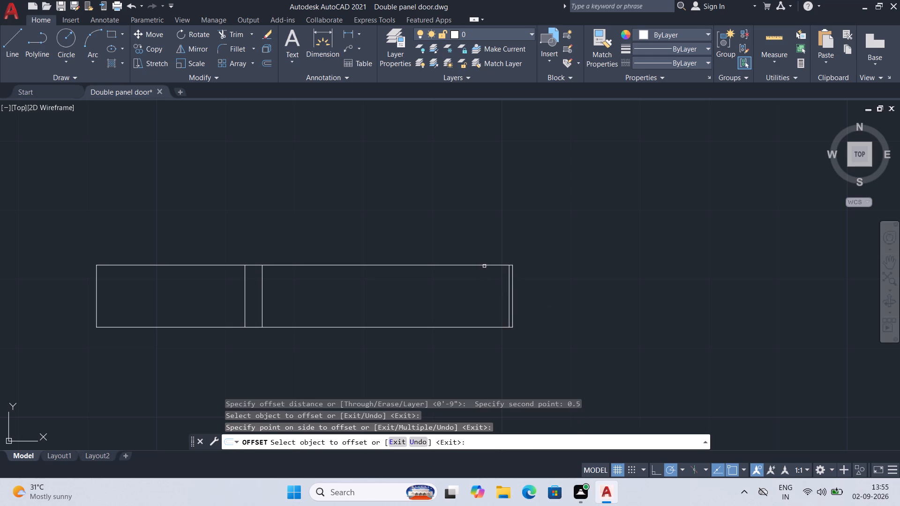
{"action": "left_click", "coordinate": [484, 266]}
{"action": "left_click", "coordinate": [491, 279]}
{"action": "left_click", "coordinate": [474, 327]}
{"action": "left_click", "coordinate": [473, 315]}
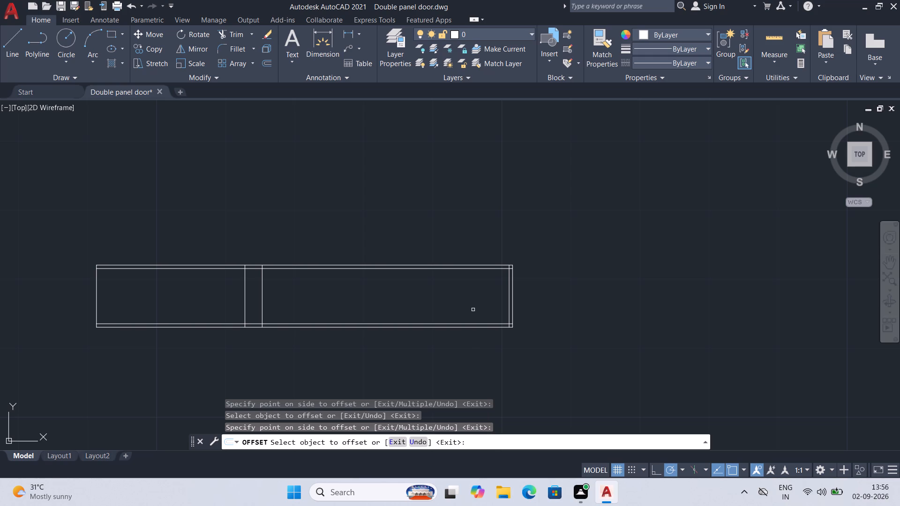
{"action": "key", "text": "ctrl+s"}
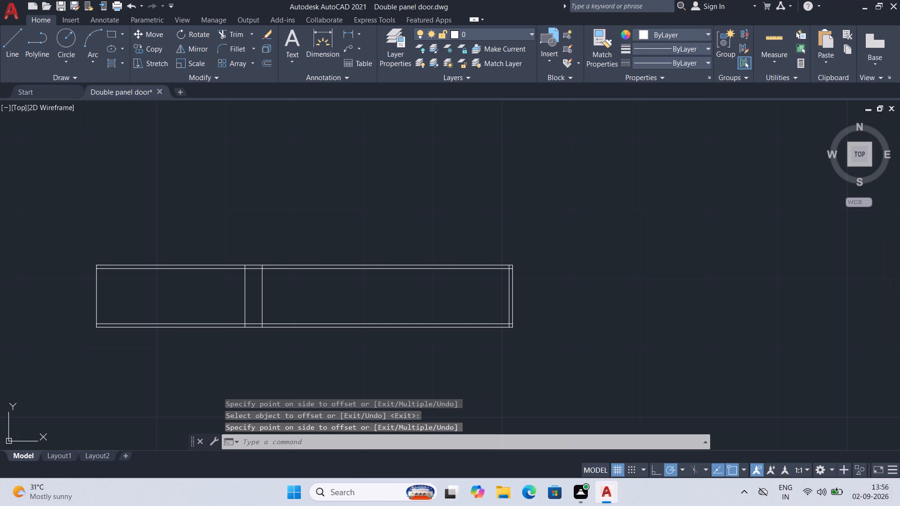
Offset the rectangle's outer right end line 9" inward to mark the wall section's inner limit.
{"action": "key", "text": "l"}
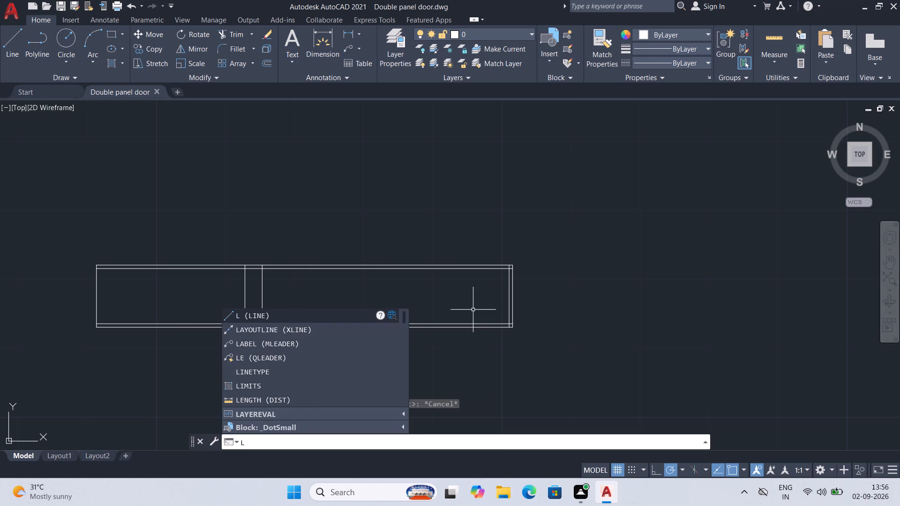
{"action": "key", "text": "BackSpace"}
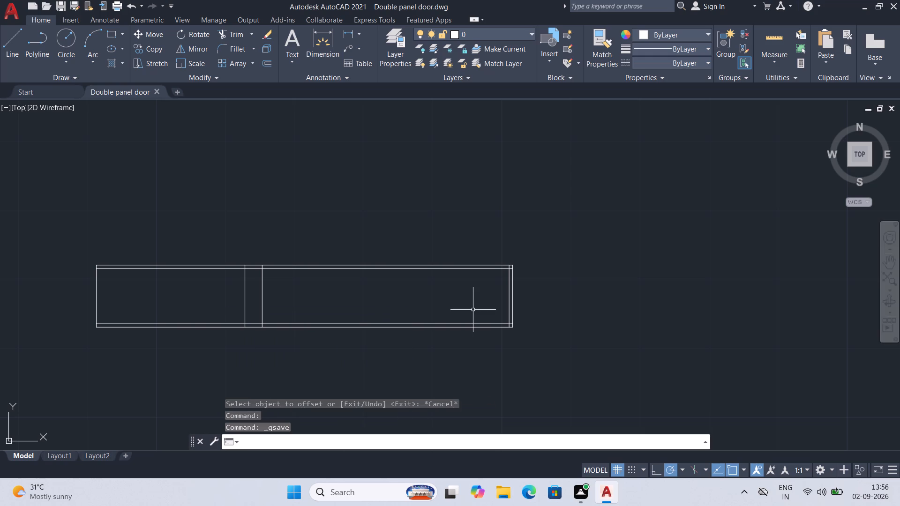
{"action": "key", "text": "o"}
{"action": "key", "text": "Return"}
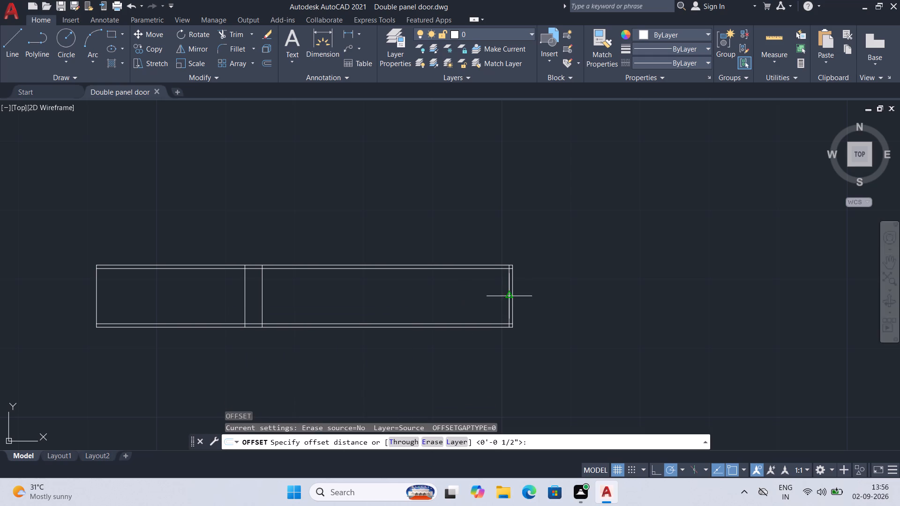
{"action": "scroll", "coordinate": [516, 300], "scroll_direction": "up", "scroll_amount": 3}
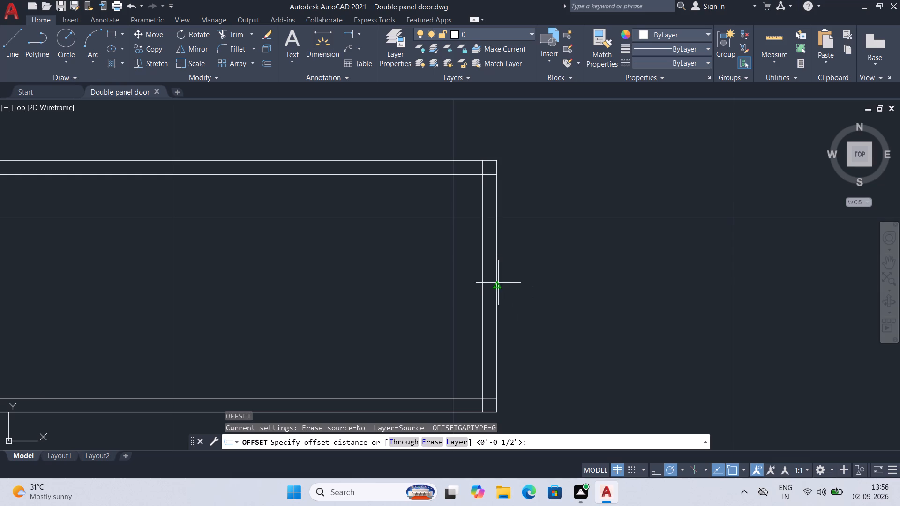
{"action": "left_click", "coordinate": [498, 284]}
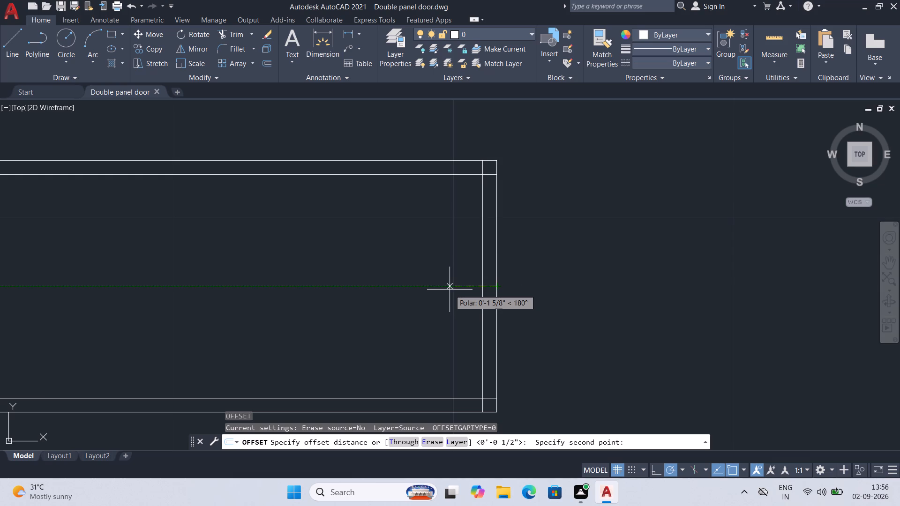
{"action": "key", "text": "9"}
{"action": "key", "text": "Return"}
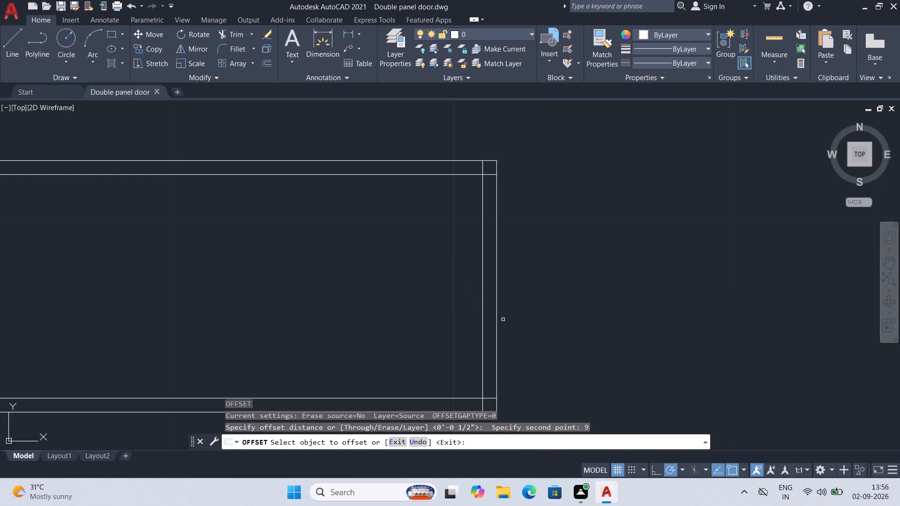
{"action": "left_click", "coordinate": [495, 313]}
{"action": "left_click", "coordinate": [381, 307]}
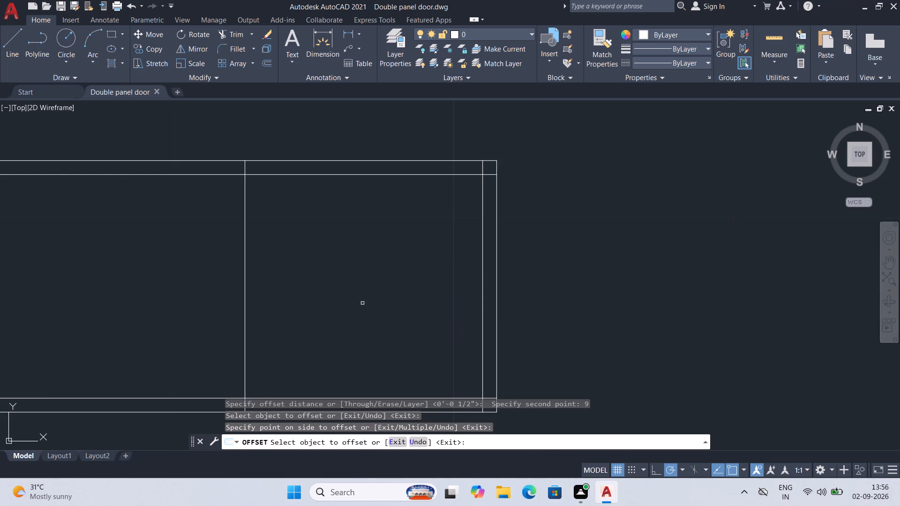
{"action": "middle_click_drag", "start_coordinate": [366, 303], "coordinate": [399, 250]}
{"action": "scroll", "coordinate": [399, 250], "scroll_direction": "down", "scroll_amount": 1}
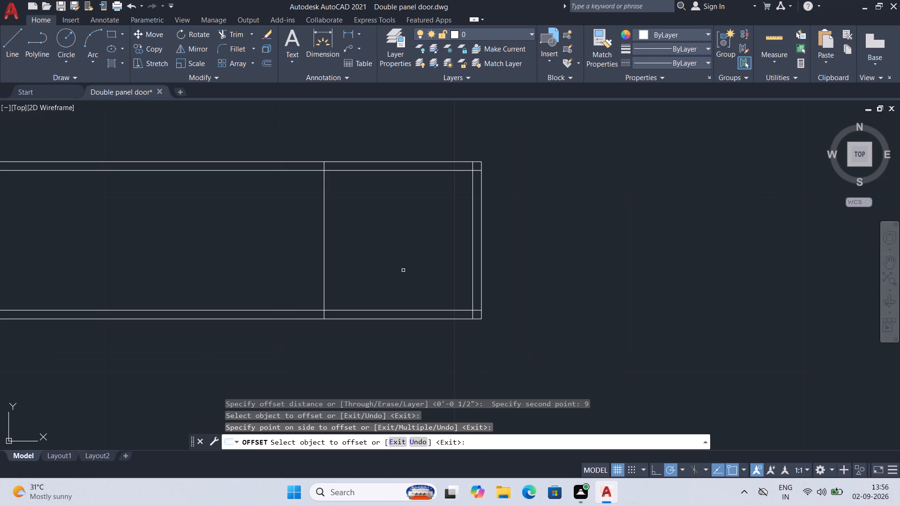
{"action": "key", "text": "e"}
{"action": "key", "text": "Return"}
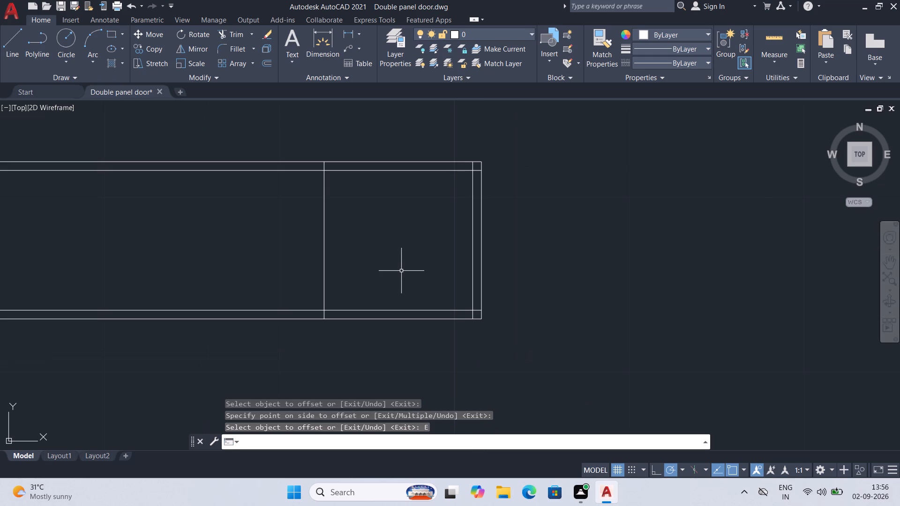
Offset the vertical line at the wall section's inner limit 0.5" toward the rectangle's right end, and save the drawing.
{"action": "key", "text": "o"}
{"action": "key", "text": "Return"}
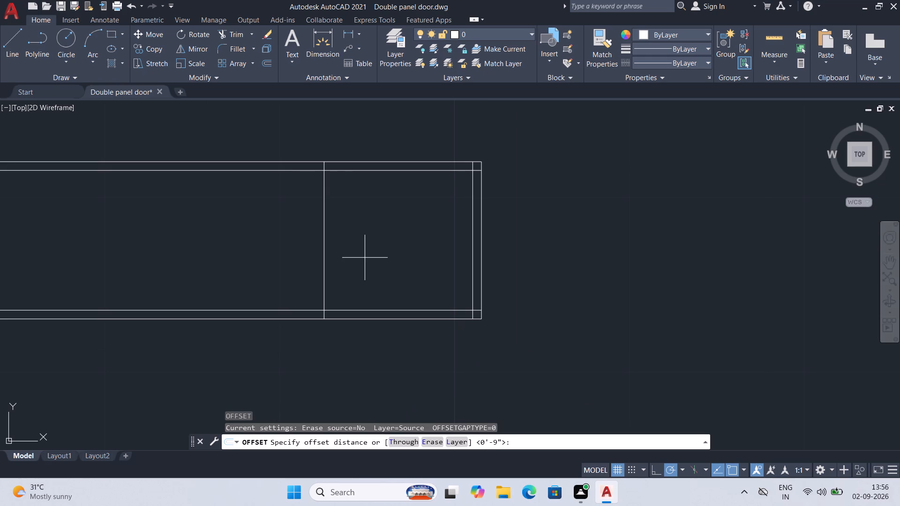
{"action": "left_click", "coordinate": [324, 253]}
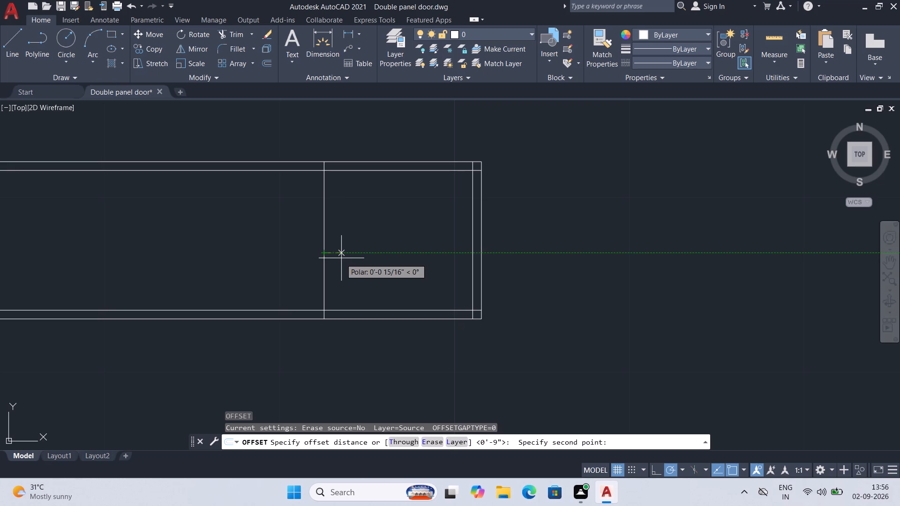
{"action": "type", "text": "0.5"}
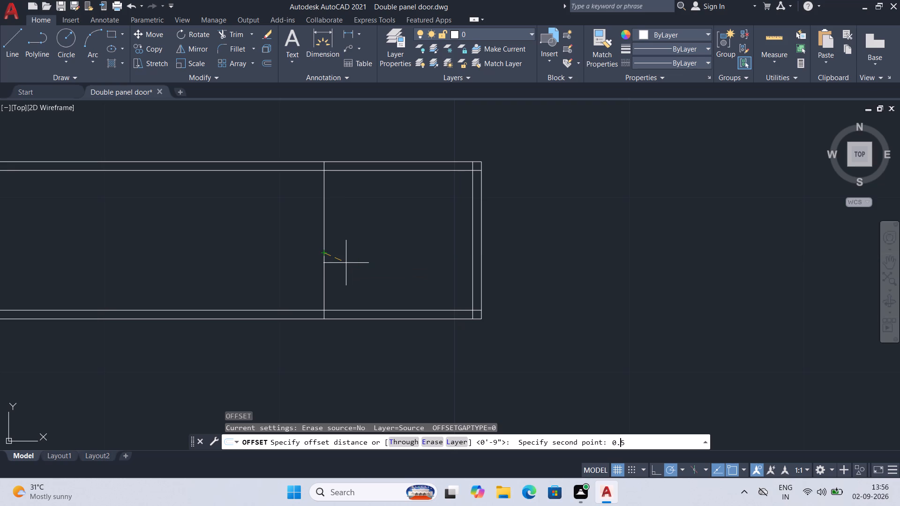
{"action": "key", "text": "Return"}
{"action": "left_click", "coordinate": [324, 243]}
{"action": "left_click", "coordinate": [342, 250]}
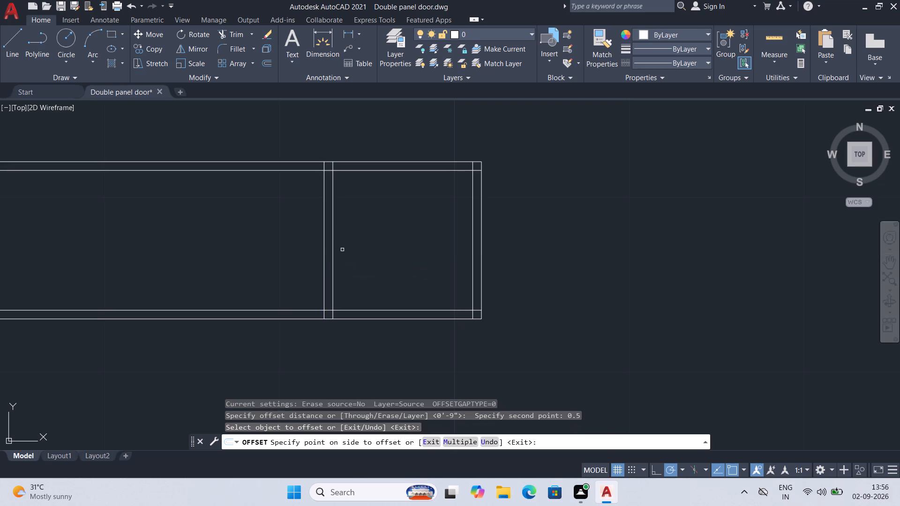
{"action": "key", "text": "ctrl+s"}
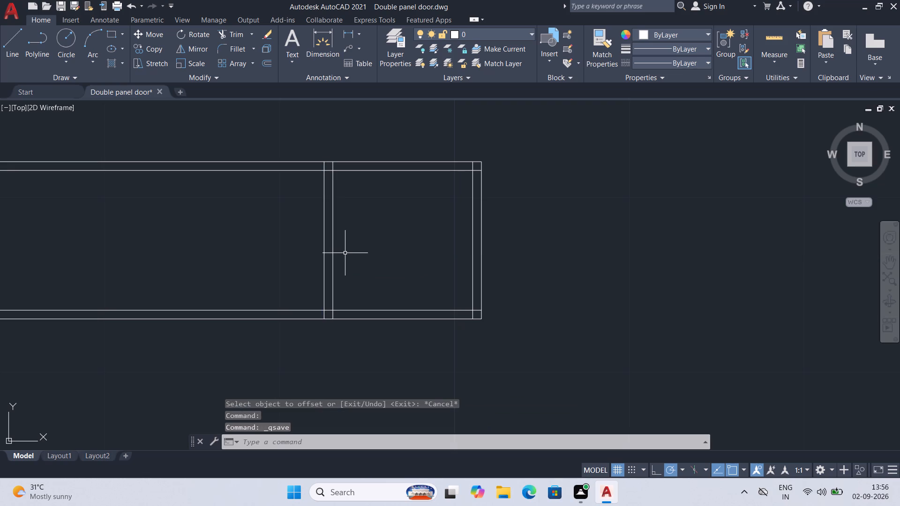
Trim the overlapping 0.5" plaster line ends at the two lower corners of the wall section.
{"action": "type", "text": "TR"}
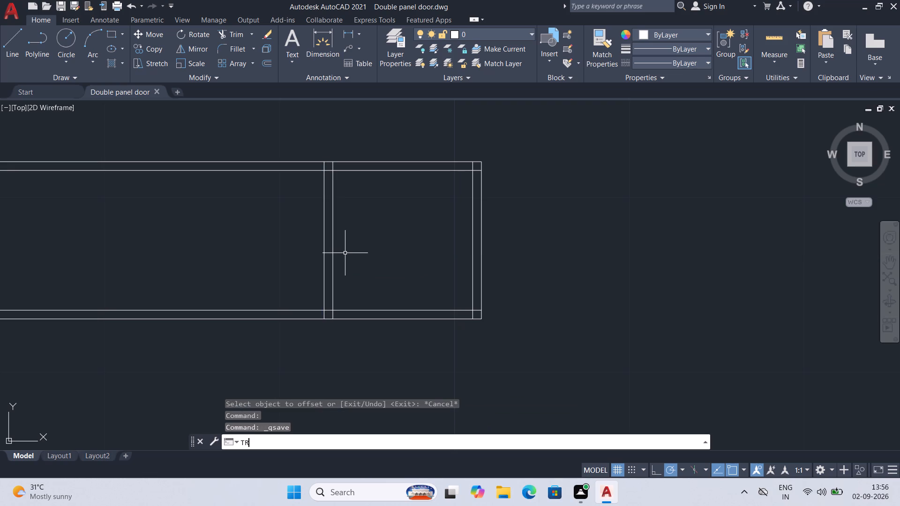
{"action": "key", "text": "Return"}
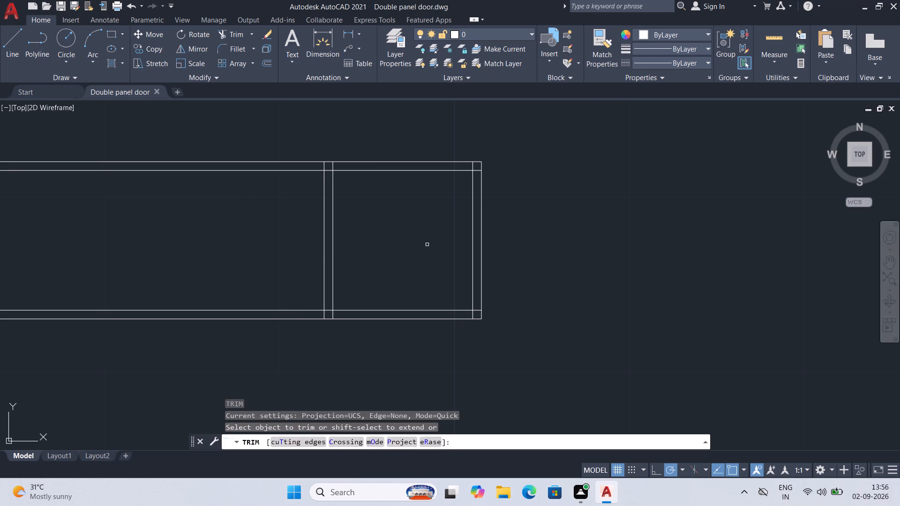
{"action": "scroll", "coordinate": [428, 236], "scroll_direction": "up", "scroll_amount": 2}
{"action": "middle_click_drag", "start_coordinate": [196, 333], "coordinate": [249, 256]}
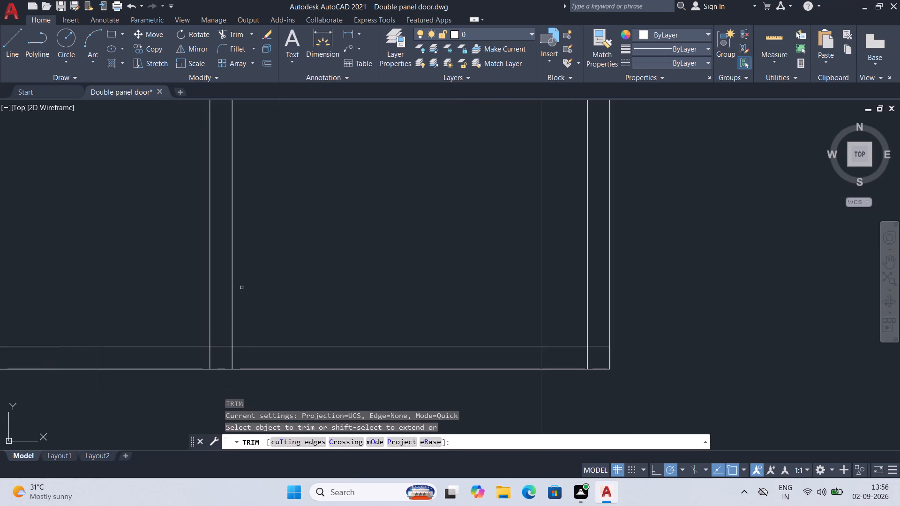
{"action": "left_click", "coordinate": [218, 328]}
{"action": "left_click", "coordinate": [218, 352]}
{"action": "left_click", "coordinate": [221, 358]}
{"action": "left_click", "coordinate": [242, 361]}
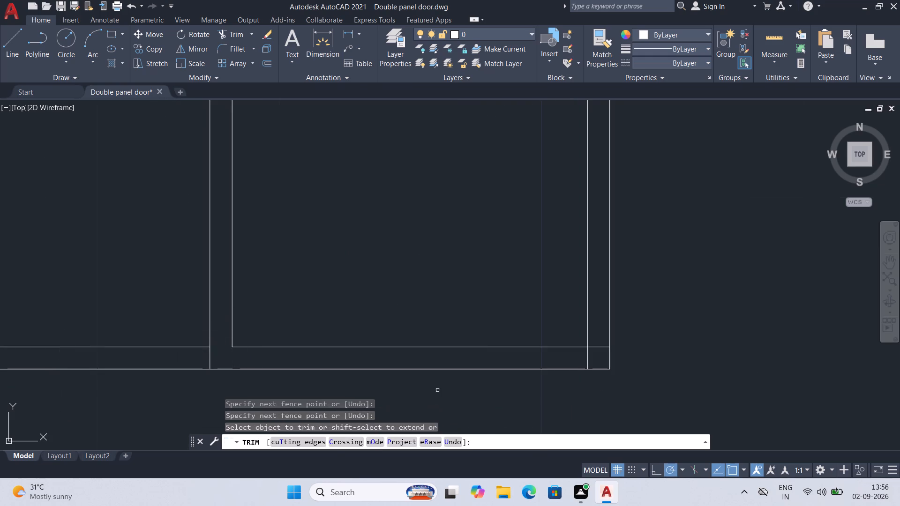
{"action": "left_click", "coordinate": [581, 357]}
{"action": "double_click", "coordinate": [592, 357]}
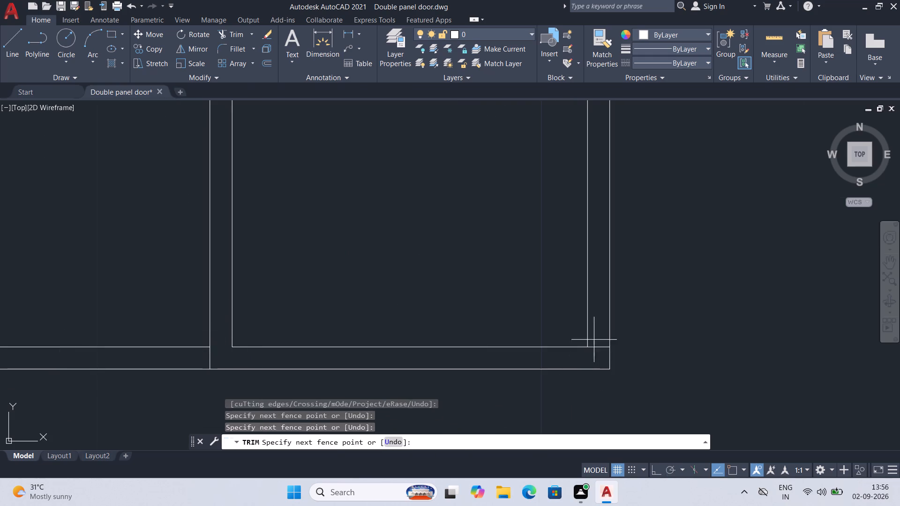
{"action": "left_click", "coordinate": [593, 338]}
Trim the overlapping 0.5" plaster line ends at the two upper corners of the wall section.
{"action": "scroll", "coordinate": [644, 289], "scroll_direction": "down", "scroll_amount": 2}
{"action": "middle_click_drag", "start_coordinate": [683, 219], "coordinate": [640, 363]}
{"action": "scroll", "coordinate": [588, 341], "scroll_direction": "up", "scroll_amount": 2}
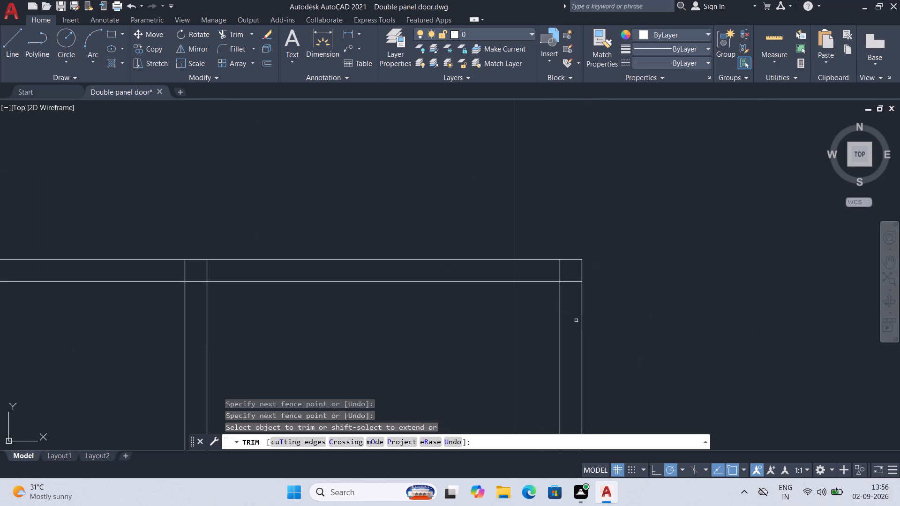
{"action": "left_click", "coordinate": [569, 288]}
{"action": "double_click", "coordinate": [570, 272]}
{"action": "left_click", "coordinate": [545, 269]}
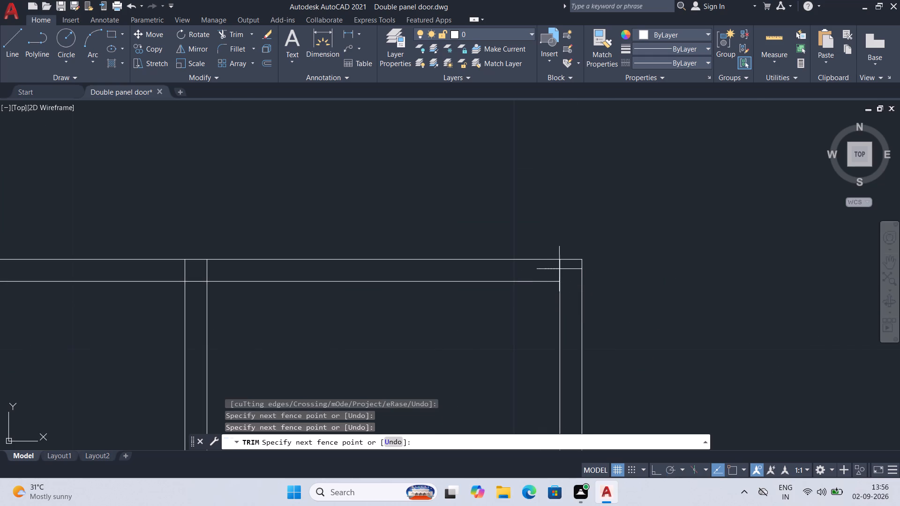
{"action": "left_click", "coordinate": [570, 269]}
{"action": "left_click", "coordinate": [193, 274]}
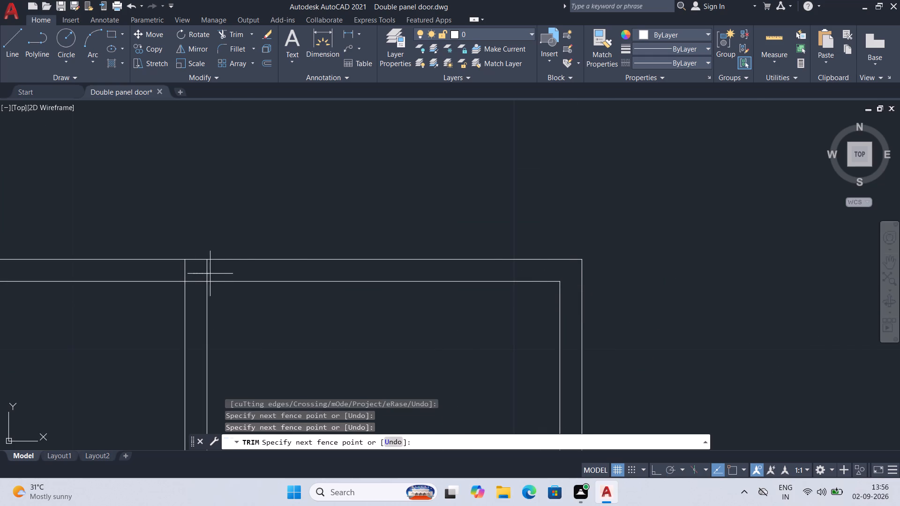
{"action": "left_click", "coordinate": [217, 272]}
{"action": "left_click", "coordinate": [199, 268]}
{"action": "left_click", "coordinate": [195, 284]}
Trim away both vertical lines at the wall section's outer right end, and save the drawing.
{"action": "scroll", "coordinate": [487, 304], "scroll_direction": "down", "scroll_amount": 1}
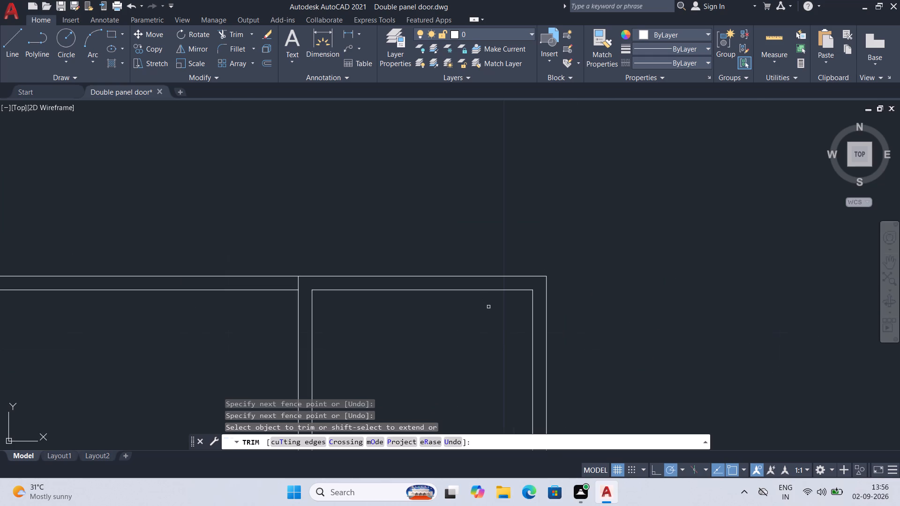
{"action": "middle_click_drag", "start_coordinate": [515, 344], "coordinate": [510, 222]}
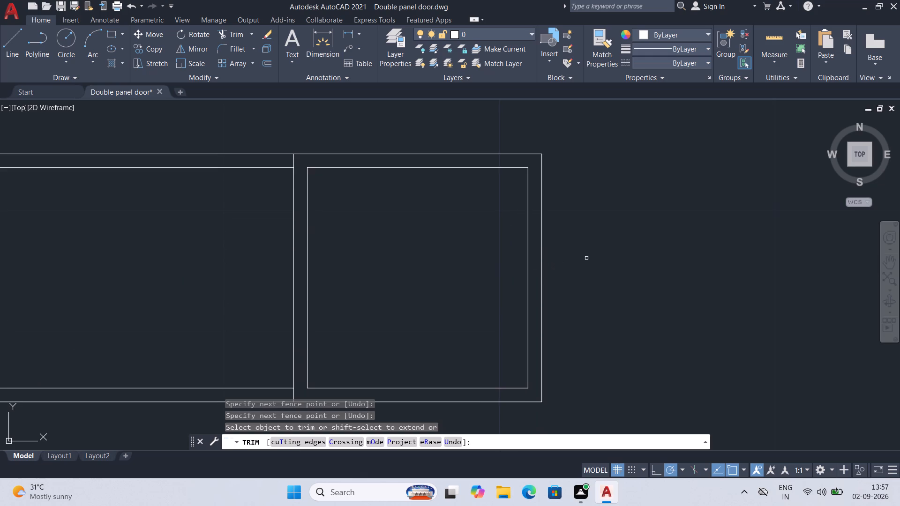
{"action": "left_click", "coordinate": [593, 253]}
{"action": "left_click", "coordinate": [514, 274]}
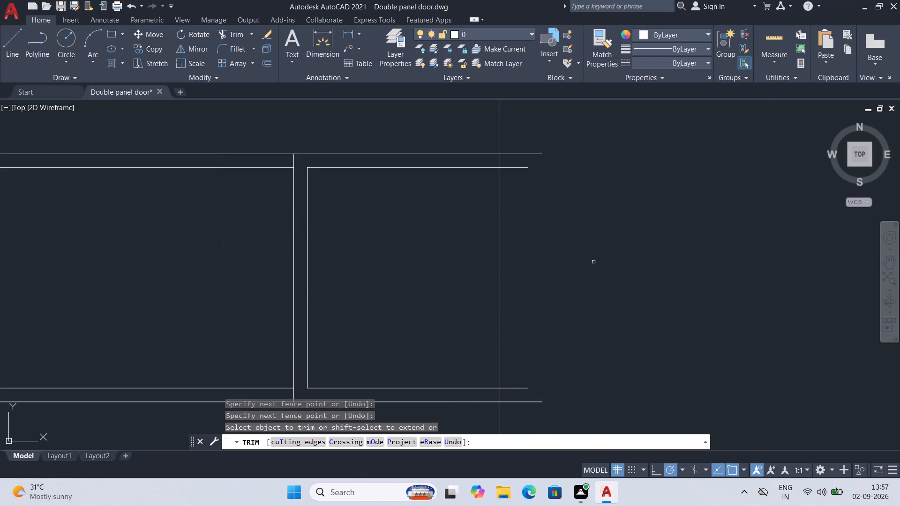
{"action": "key", "text": "ctrl+s"}
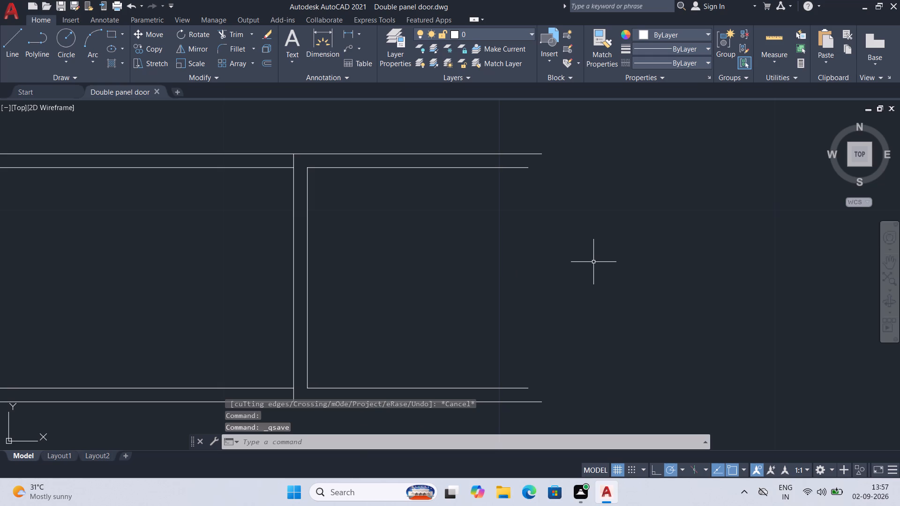
Draw a breakline across the wall section's open end between the outer horizontal lines' endpoints, with the break symbol at its middle.
{"action": "type", "text": "BR"}
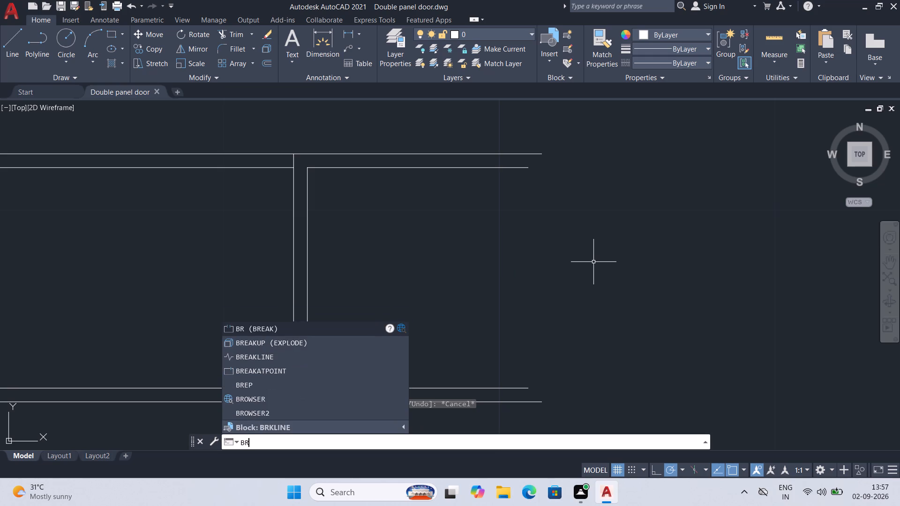
{"action": "key", "text": "Down"}
{"action": "key", "text": "Down"}
{"action": "key", "text": "Return"}
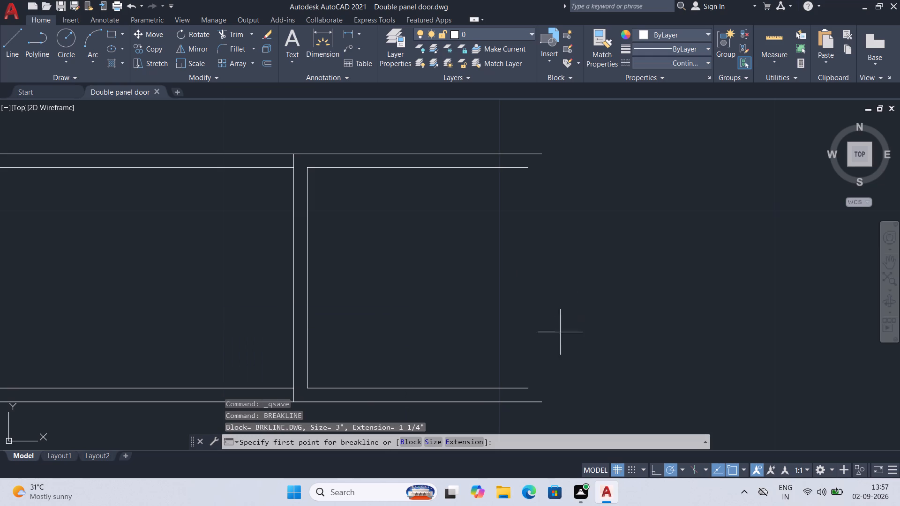
{"action": "left_click", "coordinate": [544, 400]}
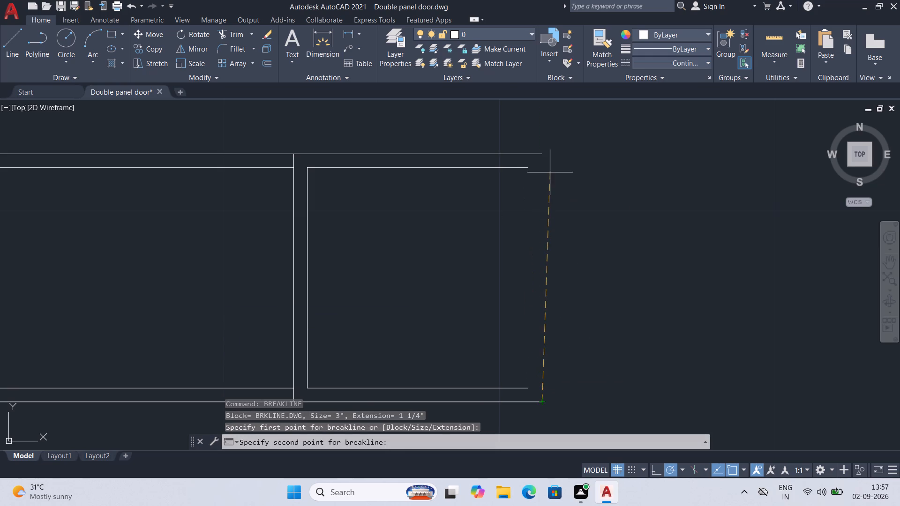
{"action": "left_click", "coordinate": [540, 154]}
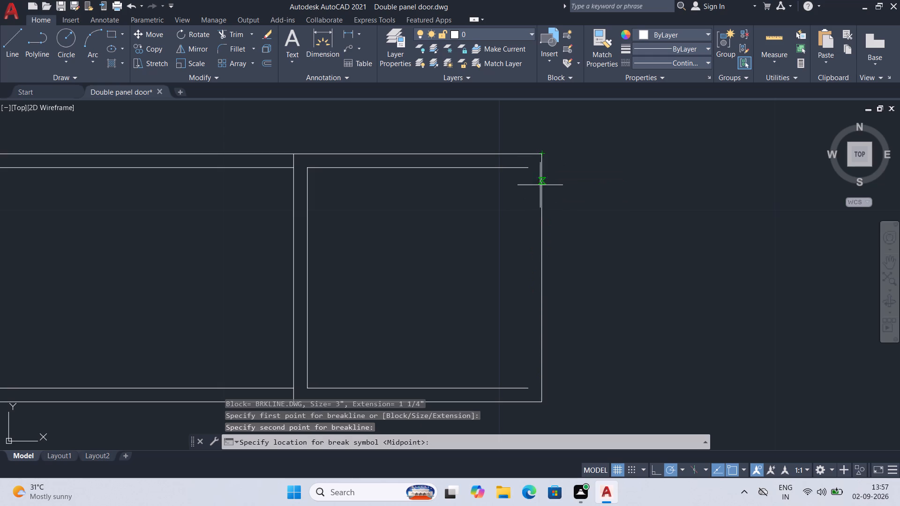
{"action": "left_click", "coordinate": [541, 275]}
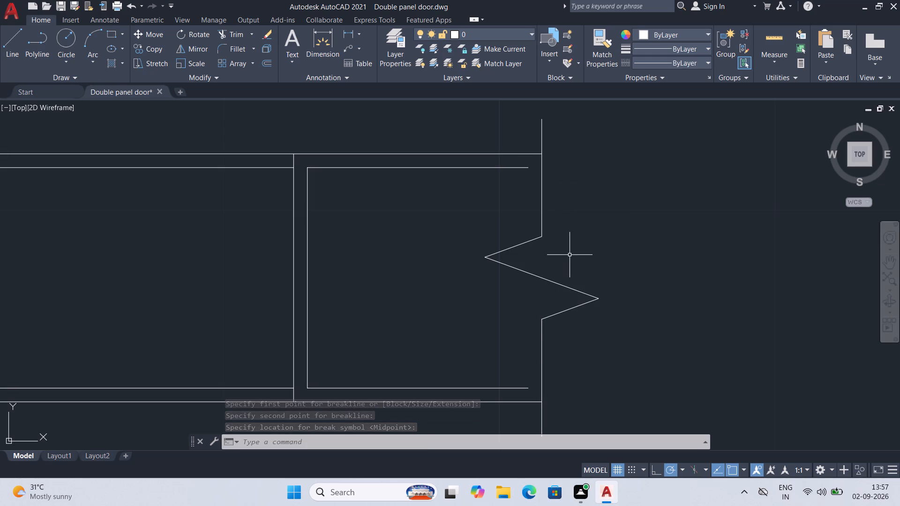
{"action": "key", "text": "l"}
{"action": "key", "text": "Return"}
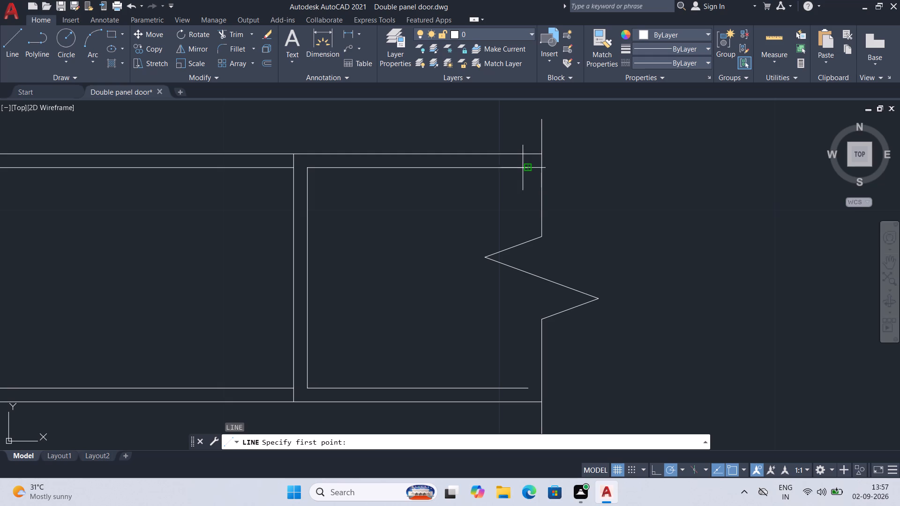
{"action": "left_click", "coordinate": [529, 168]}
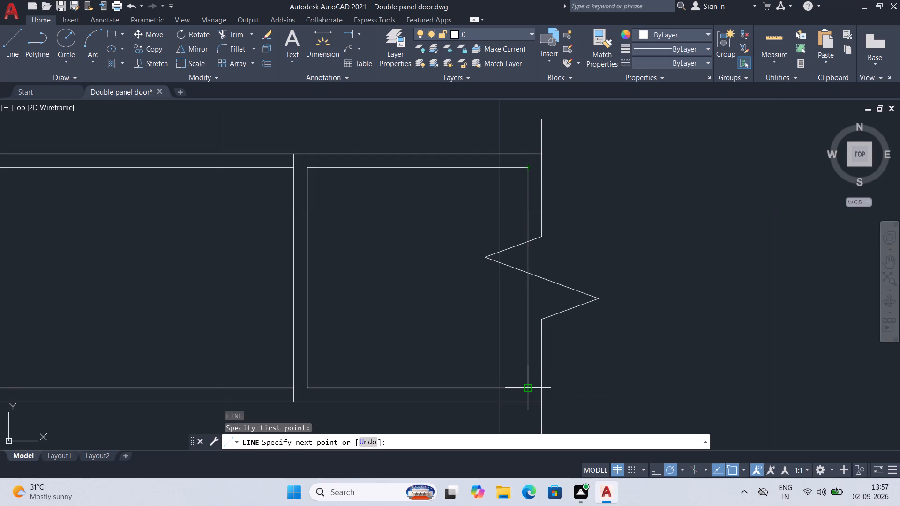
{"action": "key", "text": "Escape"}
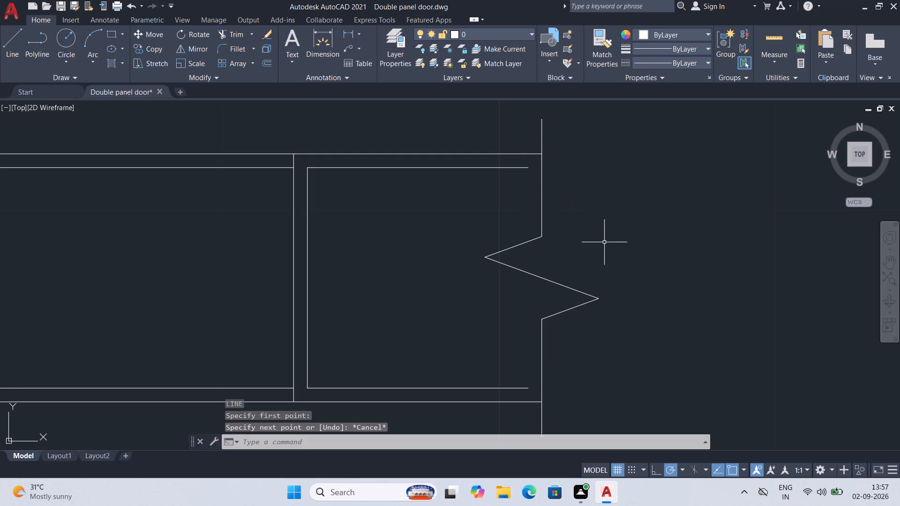
Extend the wall section's upper and lower plaster lines to the breakline, and save the drawing.
{"action": "type", "text": "EX"}
{"action": "key", "text": "Return"}
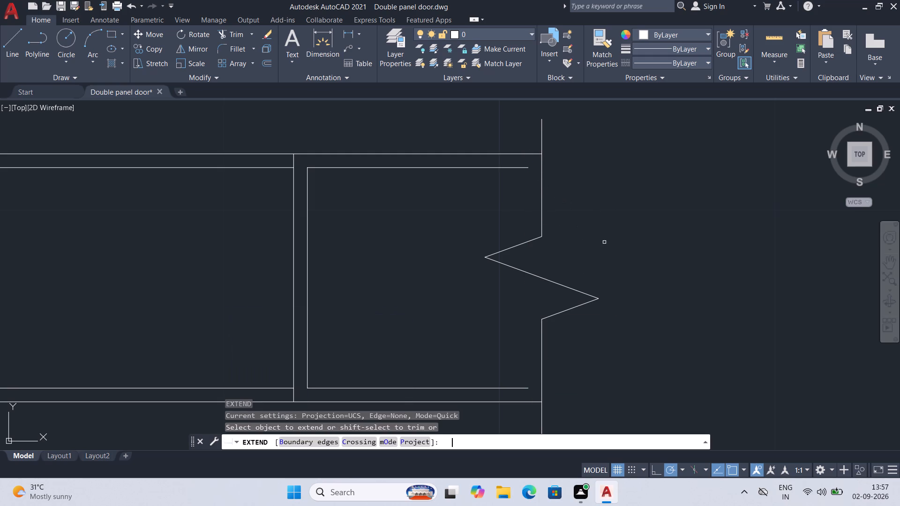
{"action": "left_click", "coordinate": [525, 166]}
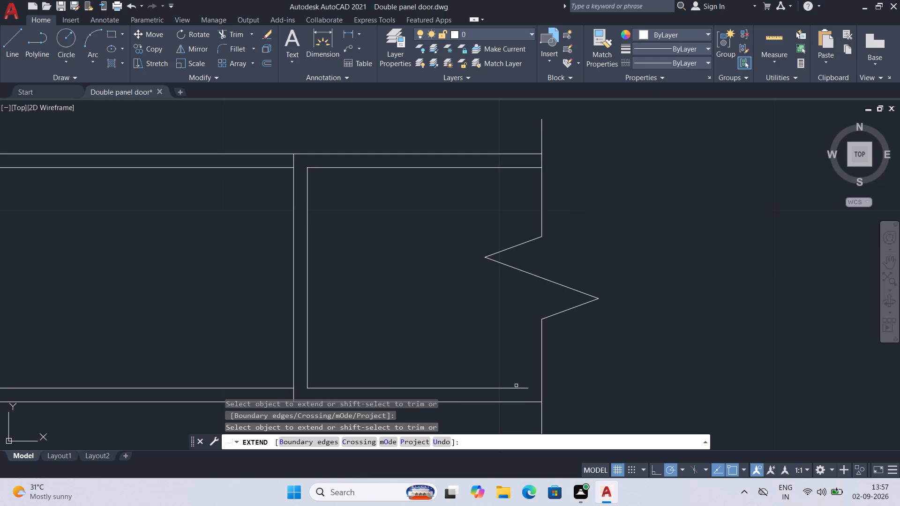
{"action": "left_click", "coordinate": [516, 386]}
{"action": "left_click", "coordinate": [521, 391]}
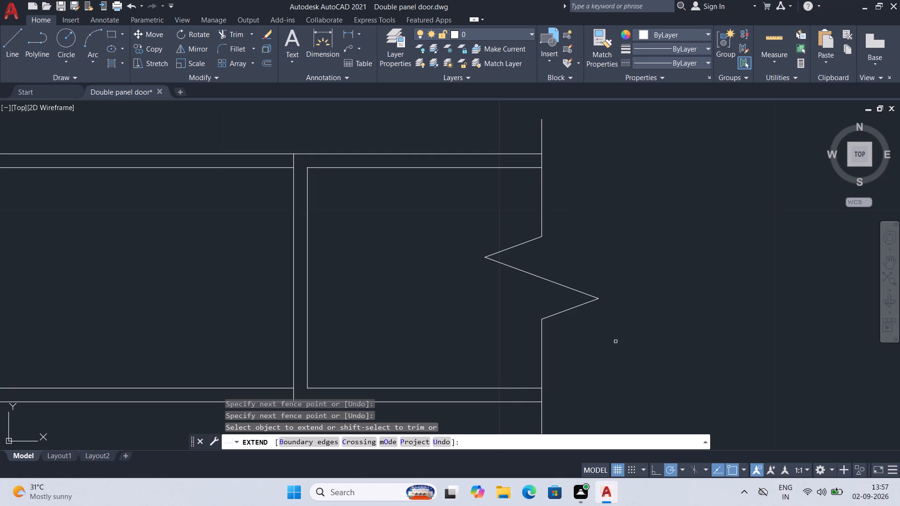
{"action": "key", "text": "ctrl+s"}
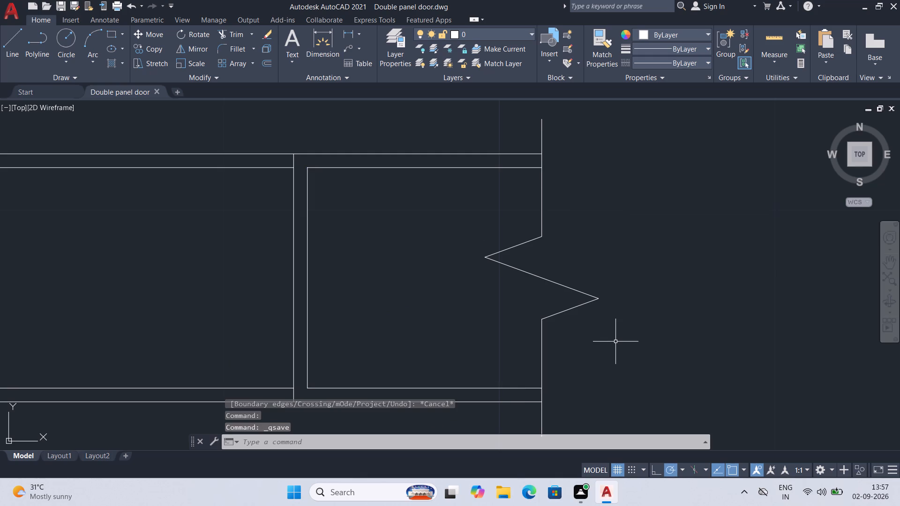
Delete the two inner horizontal offset lines running across the door opening beside the wall section.
{"action": "scroll", "coordinate": [621, 308], "scroll_direction": "down", "scroll_amount": 2}
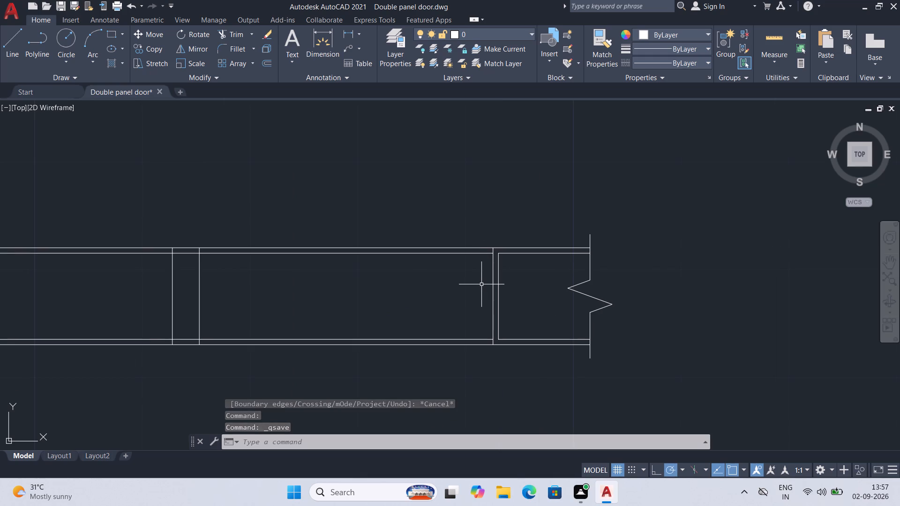
{"action": "left_click", "coordinate": [466, 254]}
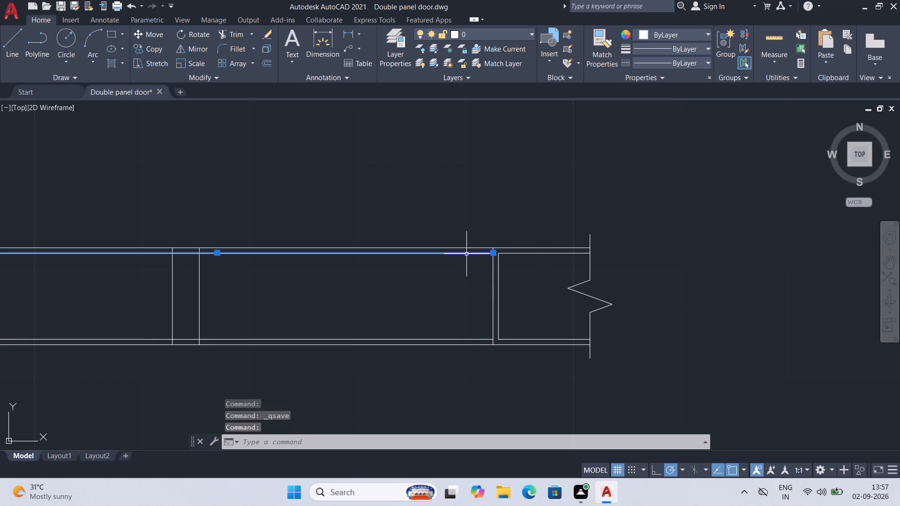
{"action": "left_click", "coordinate": [474, 338]}
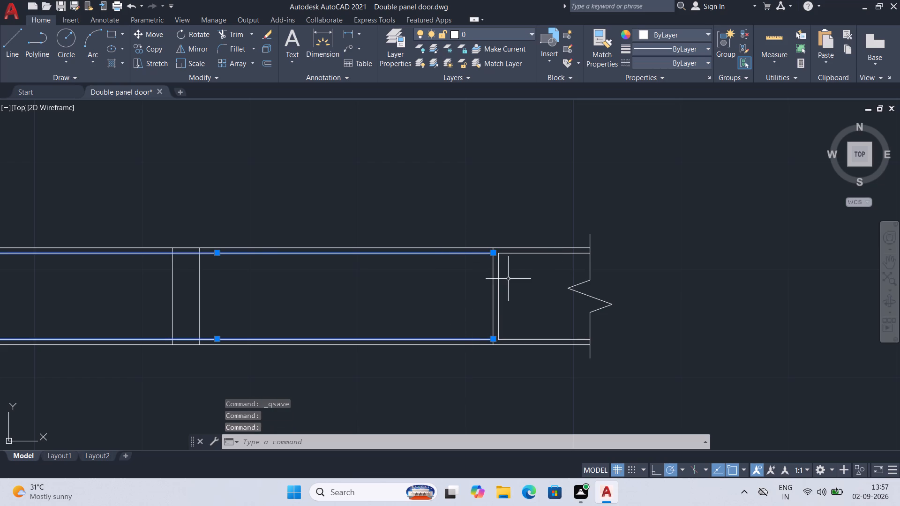
{"action": "key", "text": "Delete"}
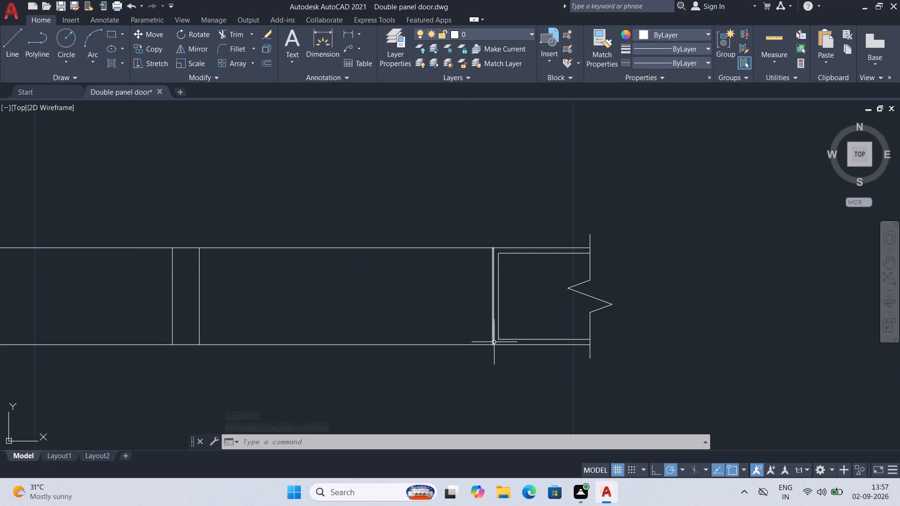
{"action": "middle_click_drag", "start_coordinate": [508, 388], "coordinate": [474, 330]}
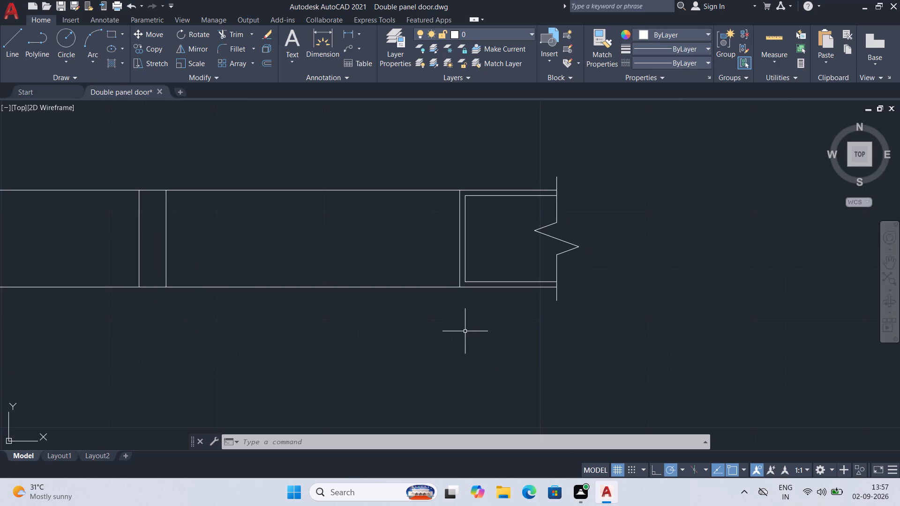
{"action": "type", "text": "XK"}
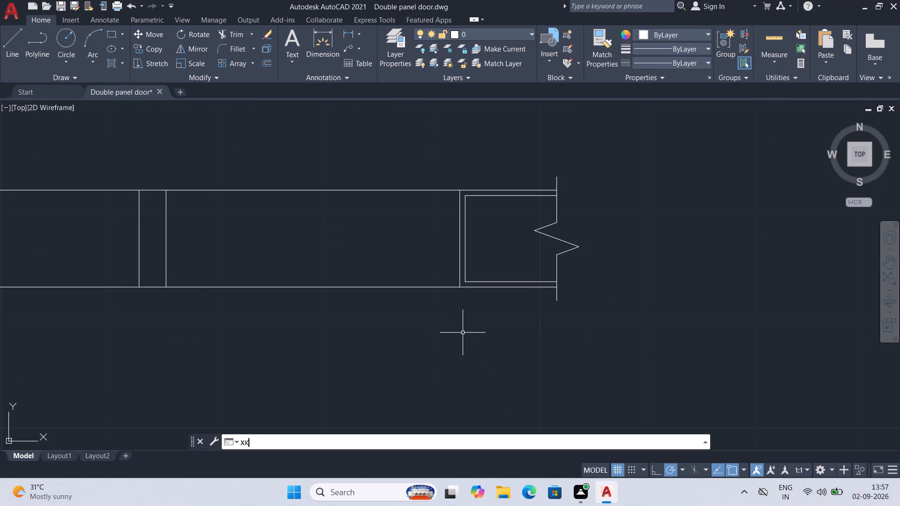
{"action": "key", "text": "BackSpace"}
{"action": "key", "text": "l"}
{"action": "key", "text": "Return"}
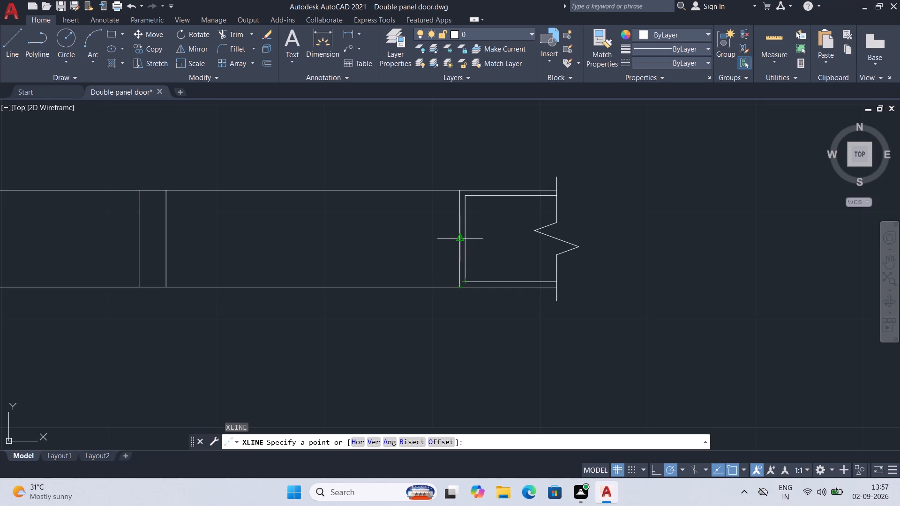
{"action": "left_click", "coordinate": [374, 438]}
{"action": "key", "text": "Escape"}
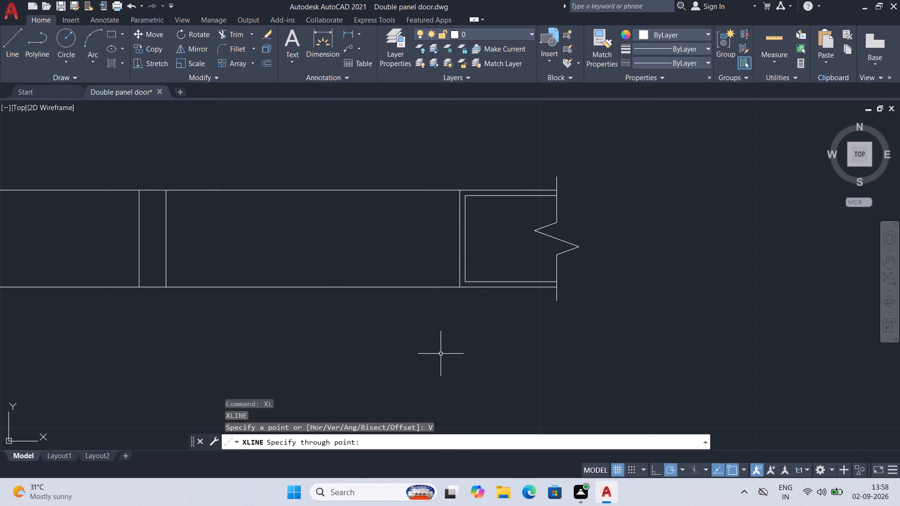
Draw a horizontal construction line through the midpoint of the wall section's outer vertical edge facing the door opening.
{"action": "type", "text": "XL"}
{"action": "key", "text": "Return"}
{"action": "key", "text": "h"}
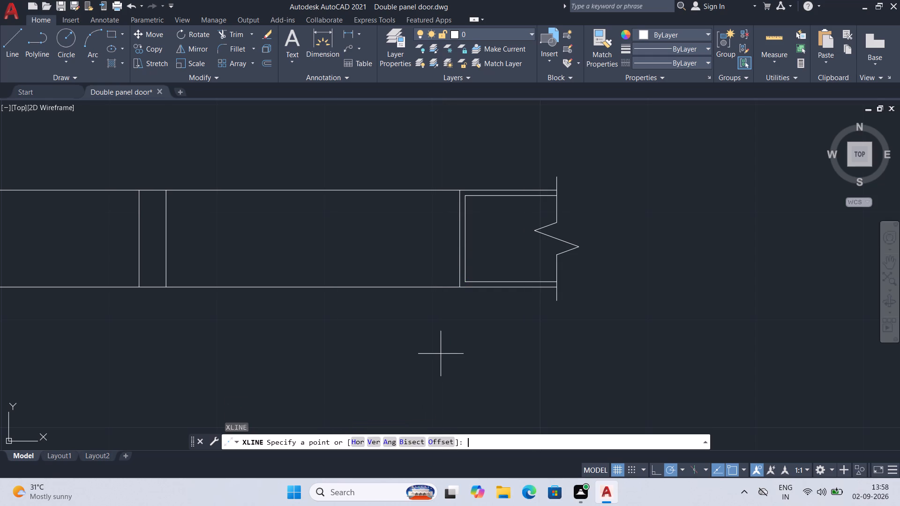
{"action": "key", "text": "Return"}
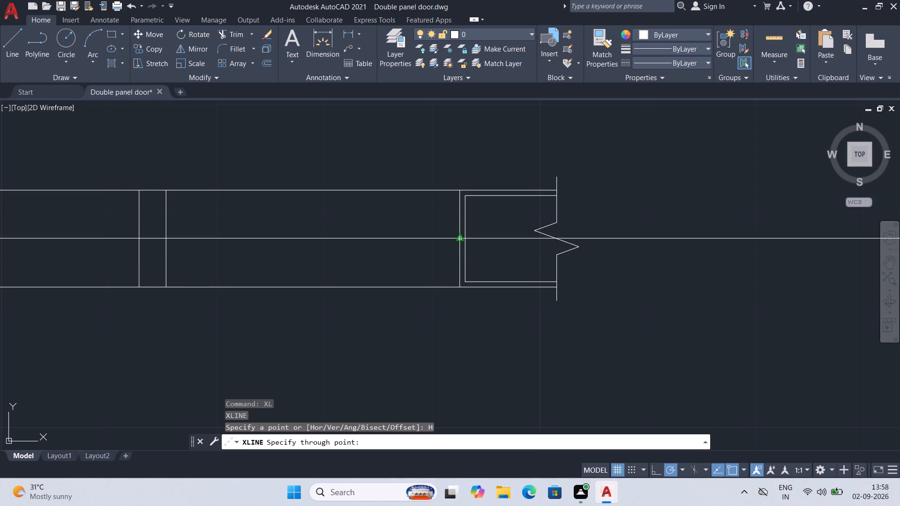
{"action": "left_click", "coordinate": [457, 240]}
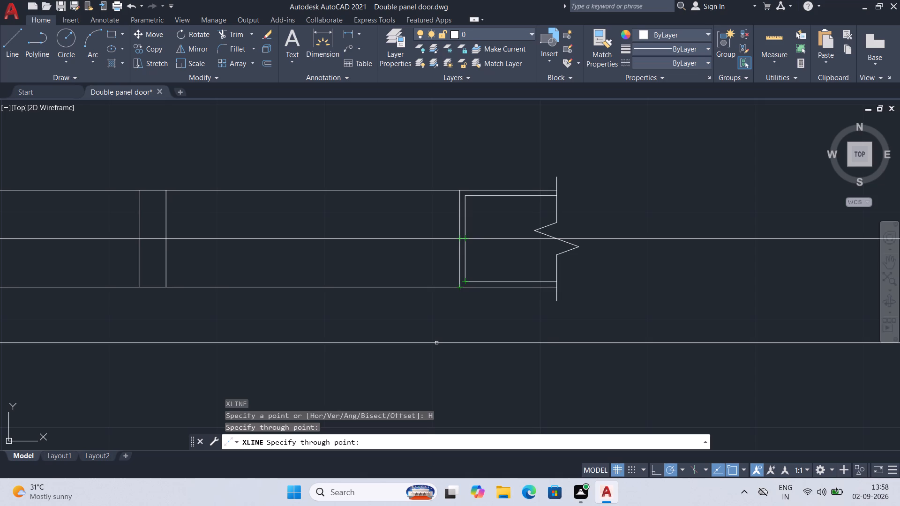
{"action": "key", "text": "Escape"}
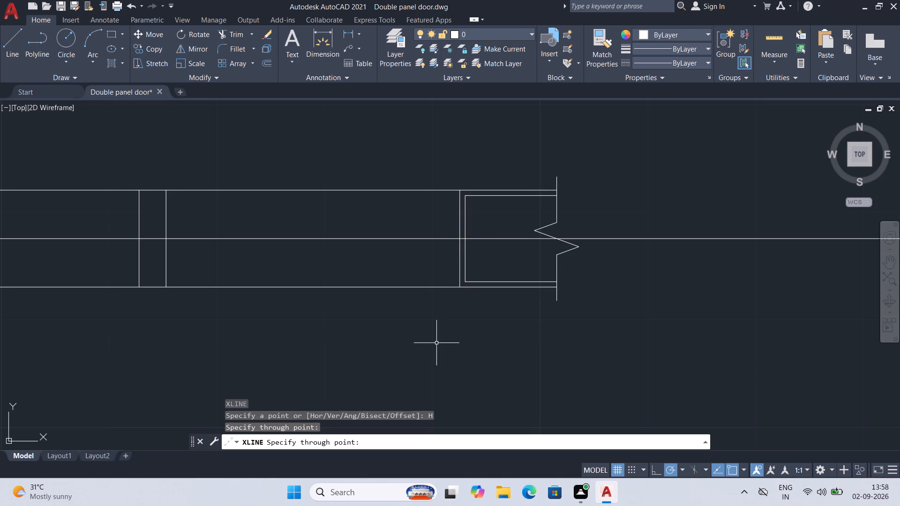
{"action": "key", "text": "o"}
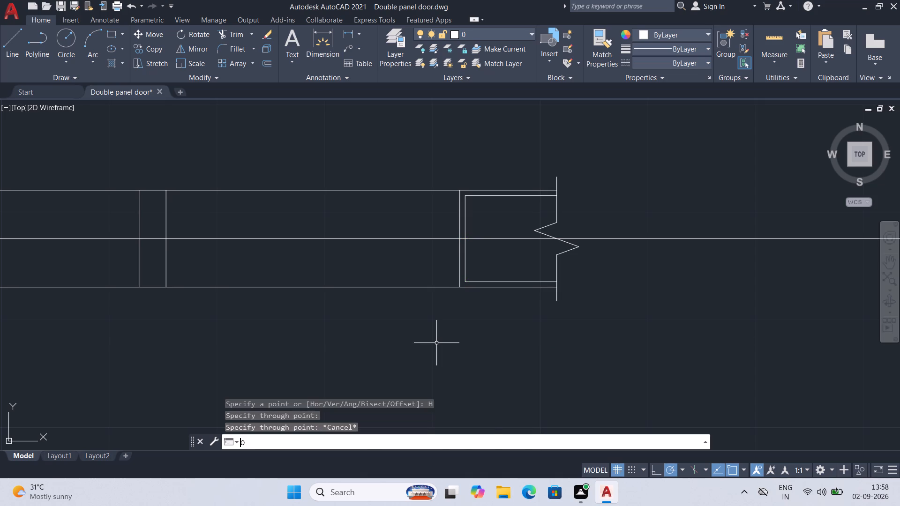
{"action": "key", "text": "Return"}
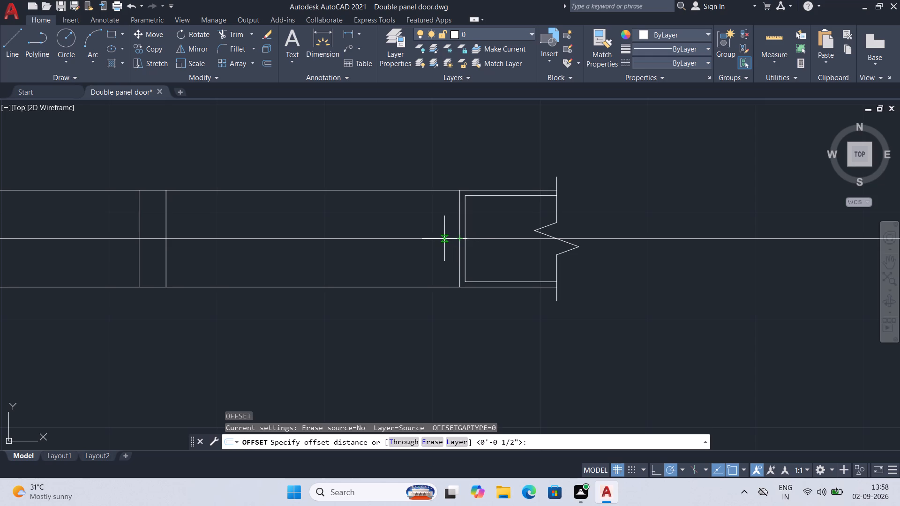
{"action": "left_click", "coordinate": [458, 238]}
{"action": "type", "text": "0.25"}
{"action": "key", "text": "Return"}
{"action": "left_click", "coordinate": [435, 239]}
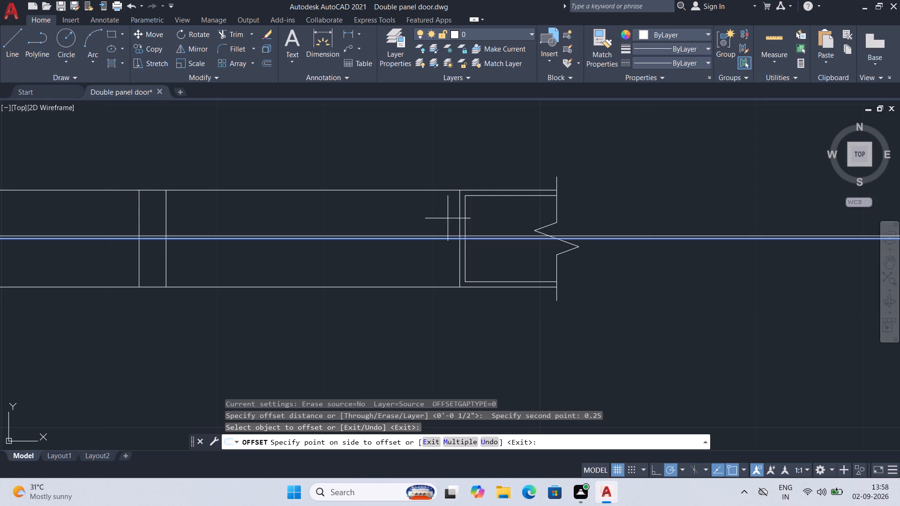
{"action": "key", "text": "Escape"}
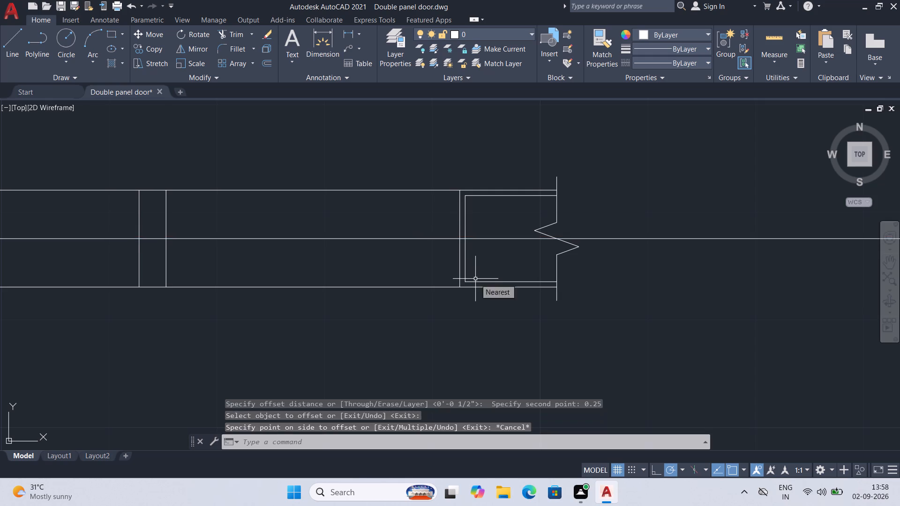
Offset the horizontal centre construction line 2.5 inches both upward and downward, and save the drawing.
{"action": "key", "text": "o"}
{"action": "key", "text": "Return"}
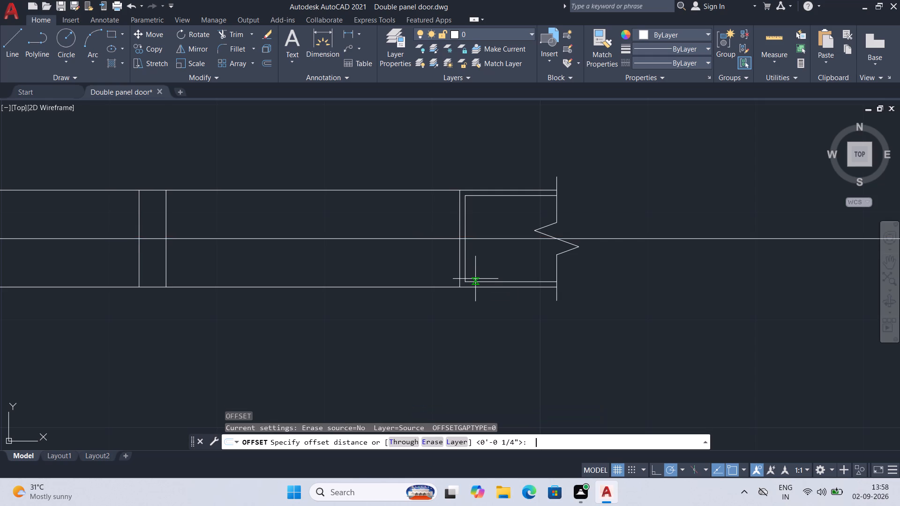
{"action": "left_click", "coordinate": [461, 238]}
{"action": "type", "text": "2.5"}
{"action": "key", "text": "Return"}
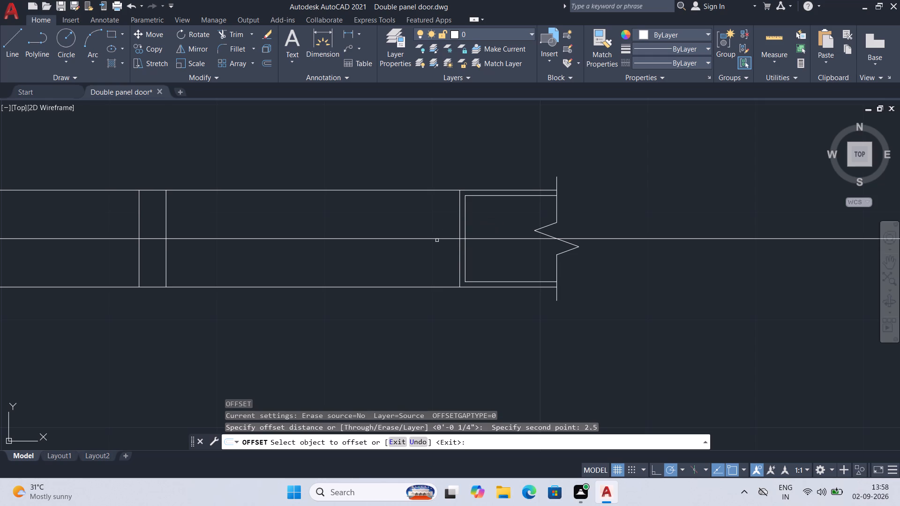
{"action": "left_click", "coordinate": [436, 239]}
{"action": "left_click", "coordinate": [433, 220]}
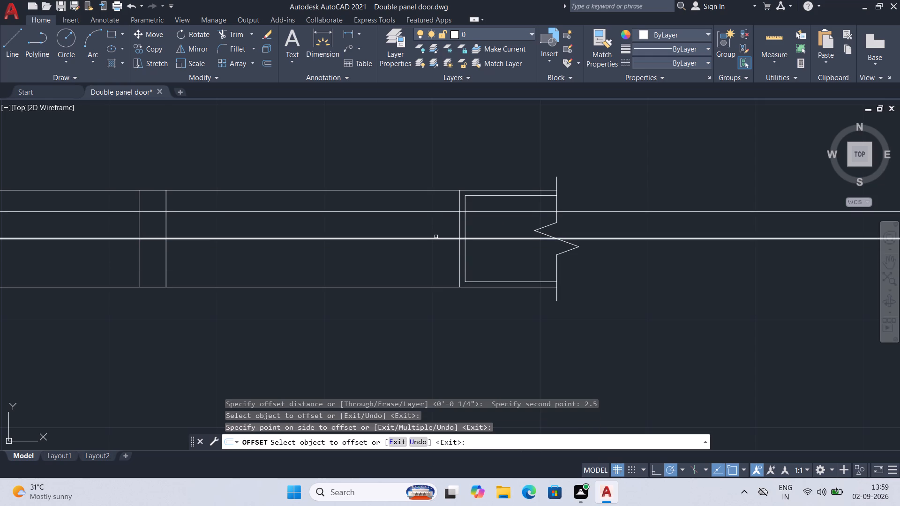
{"action": "left_click", "coordinate": [436, 237]}
{"action": "left_click", "coordinate": [438, 239]}
{"action": "left_click", "coordinate": [440, 254]}
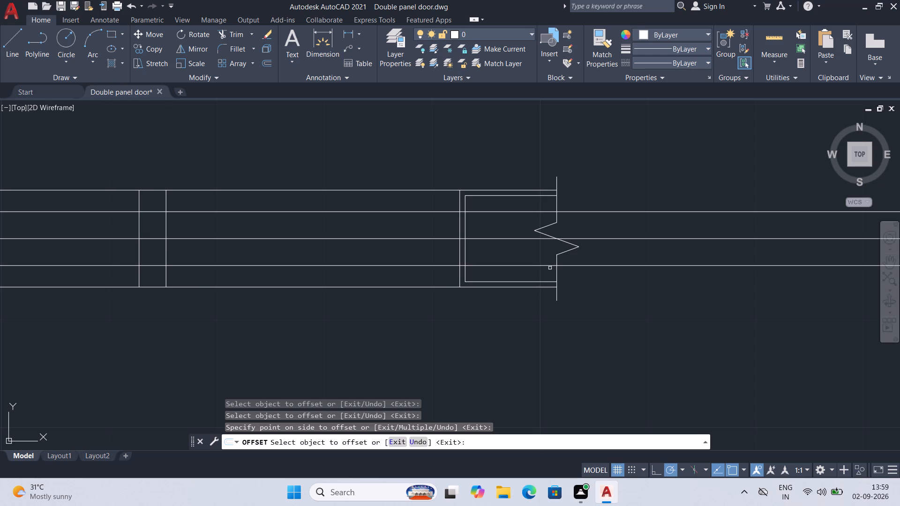
{"action": "key", "text": "ctrl+s"}
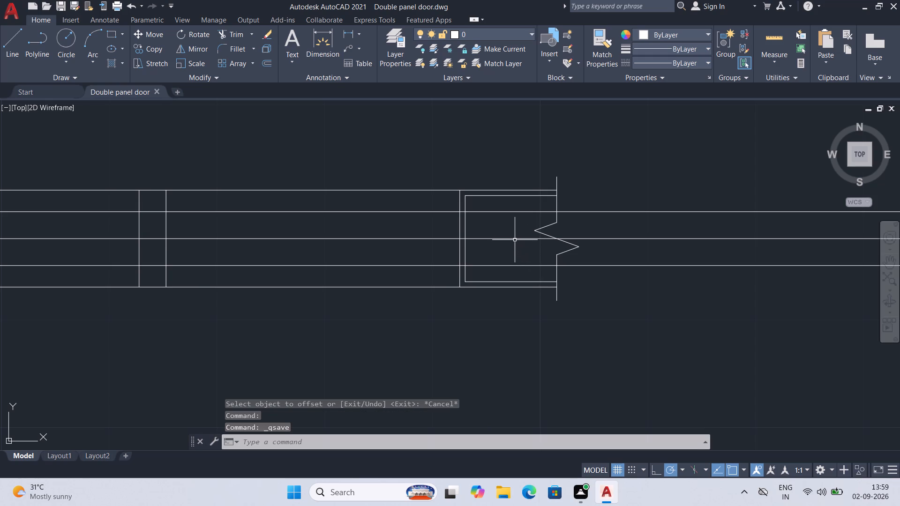
Delete the original horizontal construction line midway between its two offset copies.
{"action": "left_click", "coordinate": [513, 239]}
{"action": "key", "text": "Delete"}
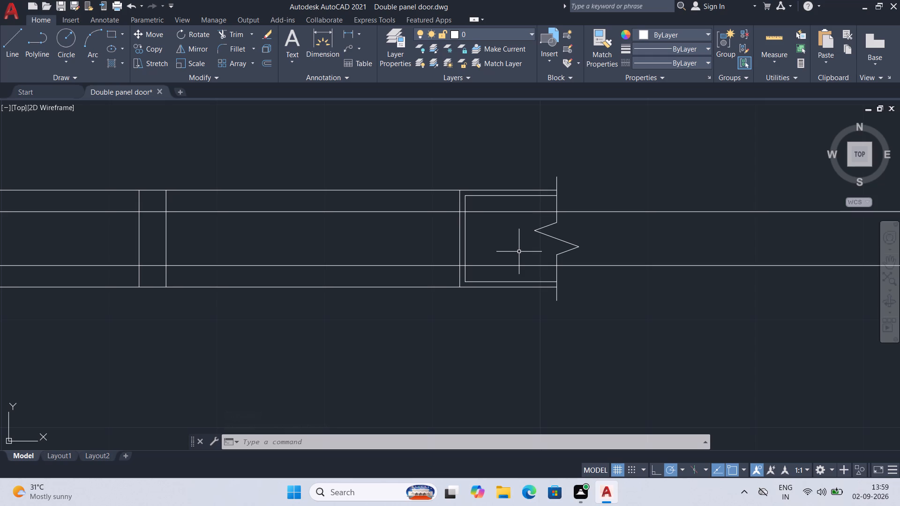
Offset the wall section's outer vertical edge 2.5 inches into the door opening, and save the drawing.
{"action": "key", "text": "o"}
{"action": "key", "text": "Return"}
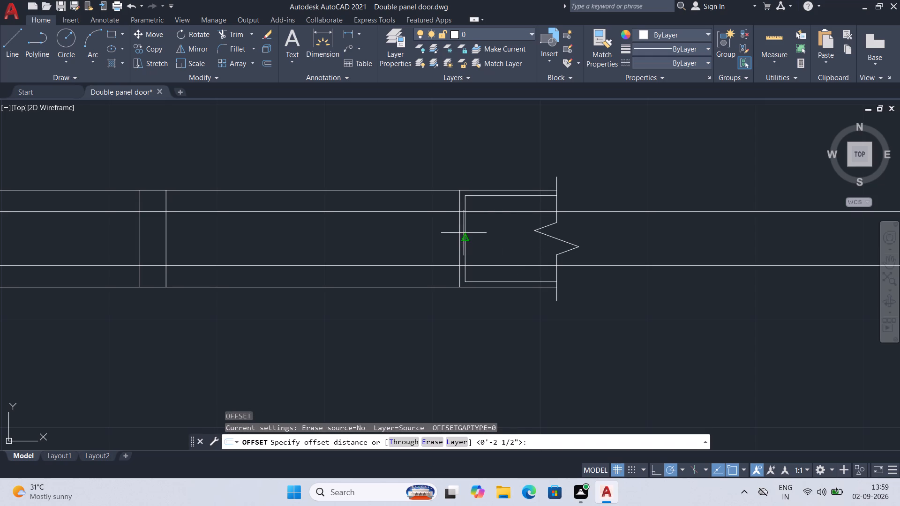
{"action": "left_click", "coordinate": [460, 236]}
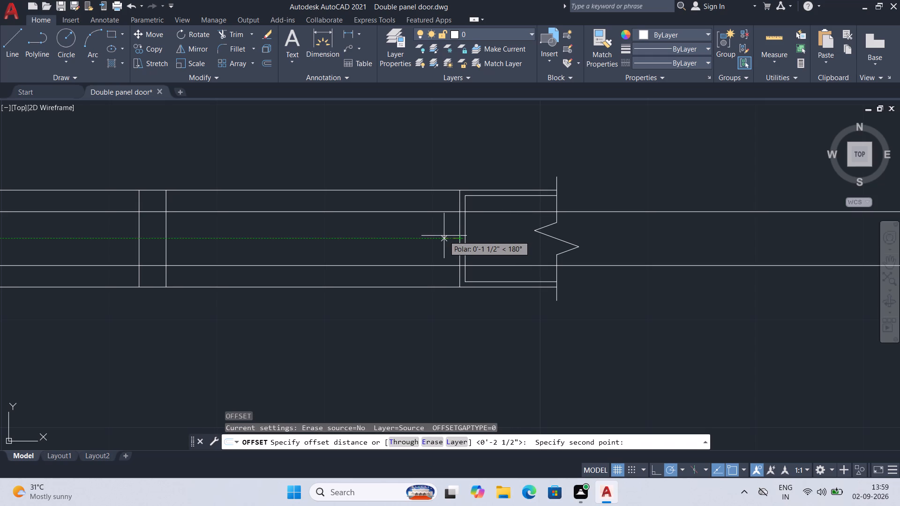
{"action": "type", "text": "2.5"}
{"action": "key", "text": "Return"}
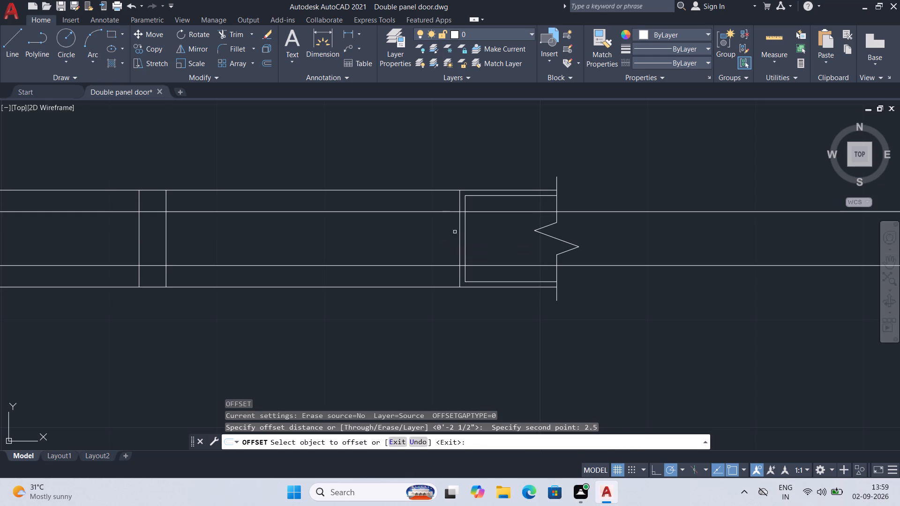
{"action": "left_click", "coordinate": [460, 230]}
{"action": "left_click", "coordinate": [427, 232]}
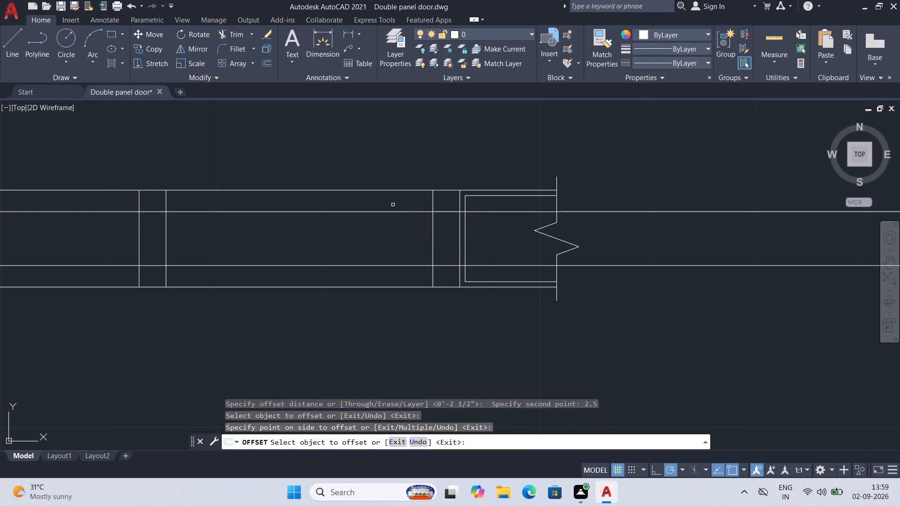
{"action": "key", "text": "ctrl+s"}
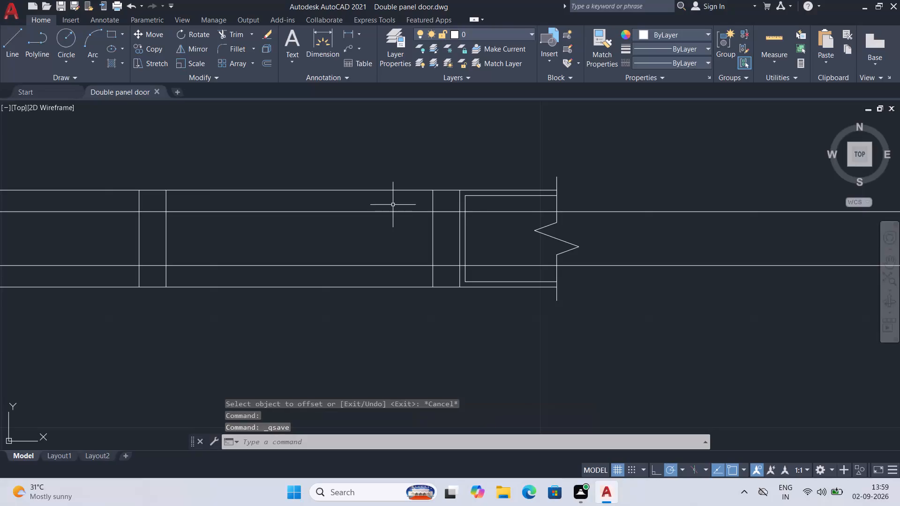
Trim the offset vertical line's ends above and below the two horizontal construction lines, and save the drawing.
{"action": "type", "text": "TR"}
{"action": "key", "text": "Return"}
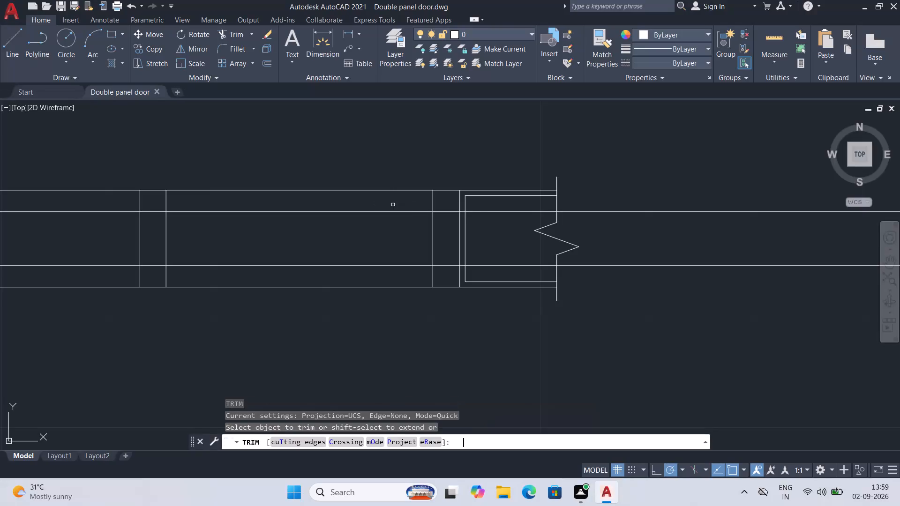
{"action": "left_click", "coordinate": [442, 204]}
{"action": "left_click", "coordinate": [422, 204]}
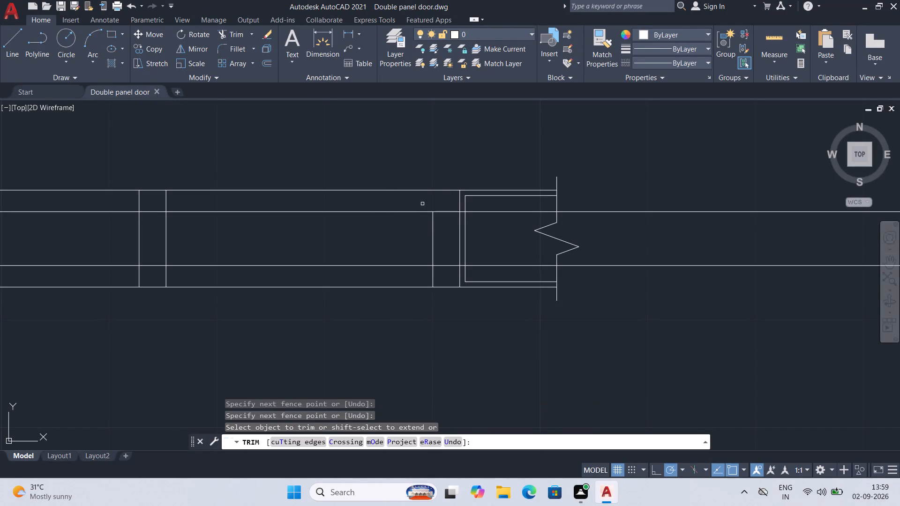
{"action": "left_click", "coordinate": [447, 280]}
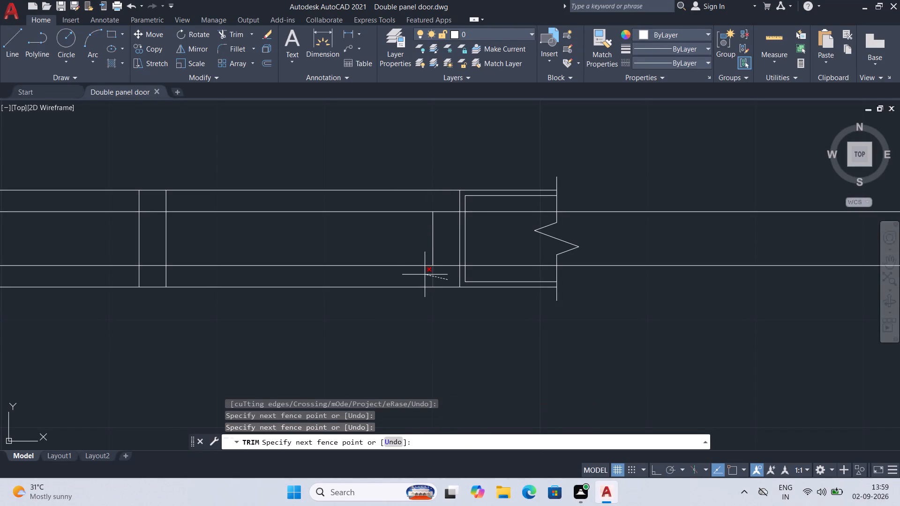
{"action": "left_click", "coordinate": [425, 279]}
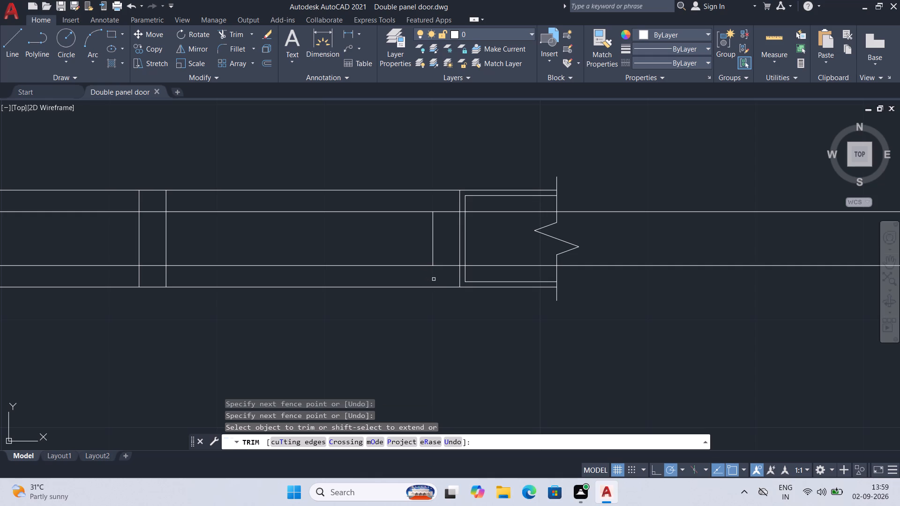
{"action": "left_click", "coordinate": [402, 211]}
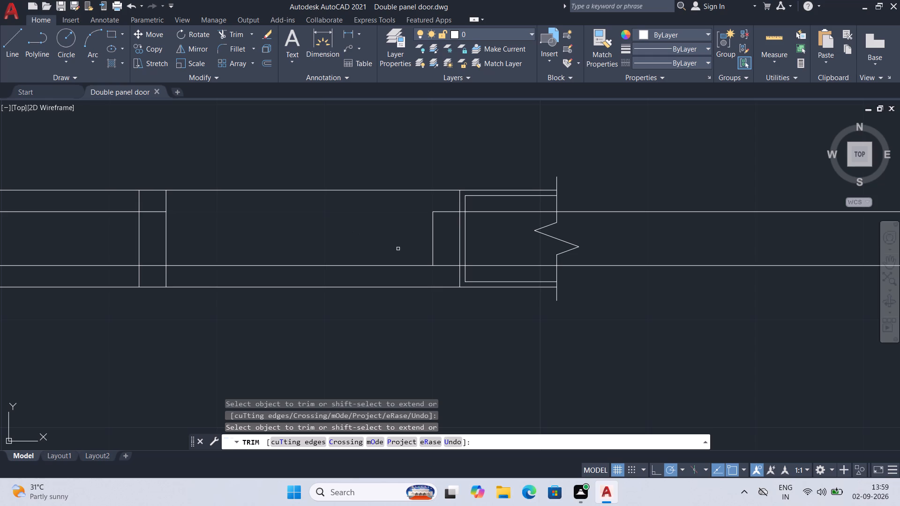
{"action": "key", "text": "ctrl+z"}
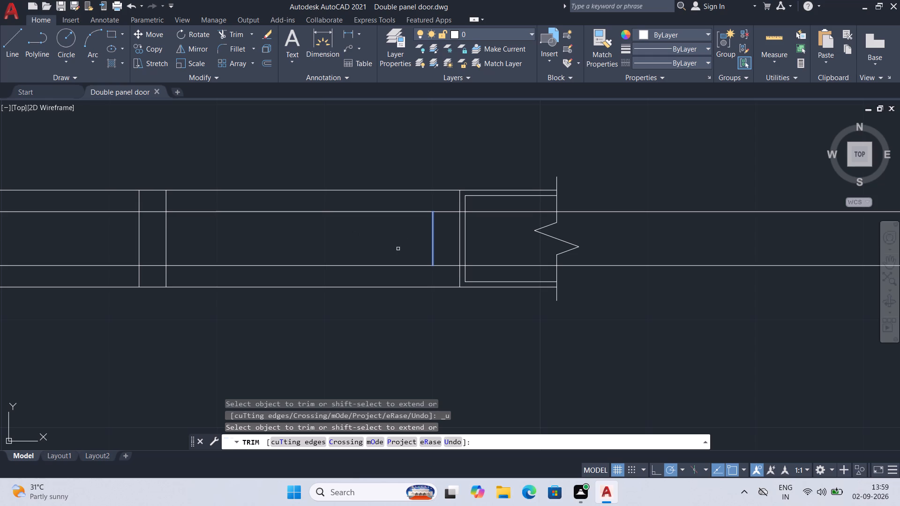
{"action": "key", "text": "ctrl+s"}
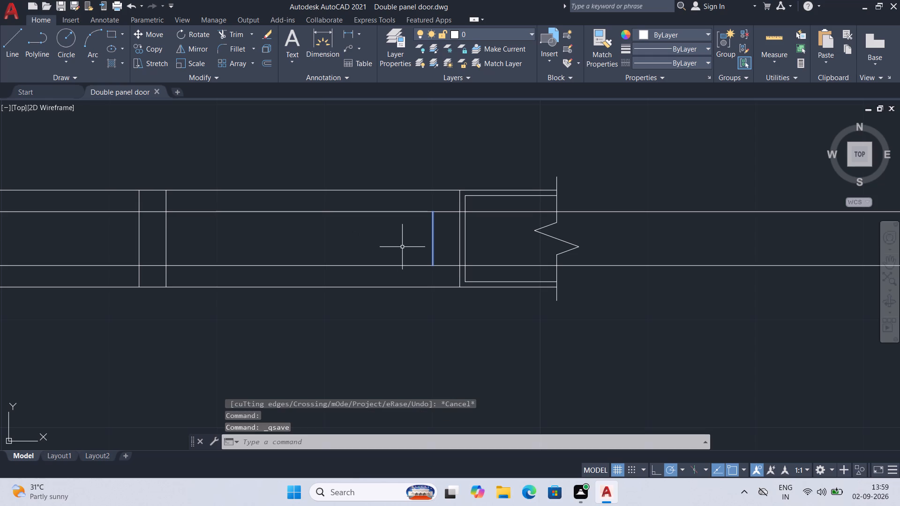
{"action": "key", "text": "ctrl+z"}
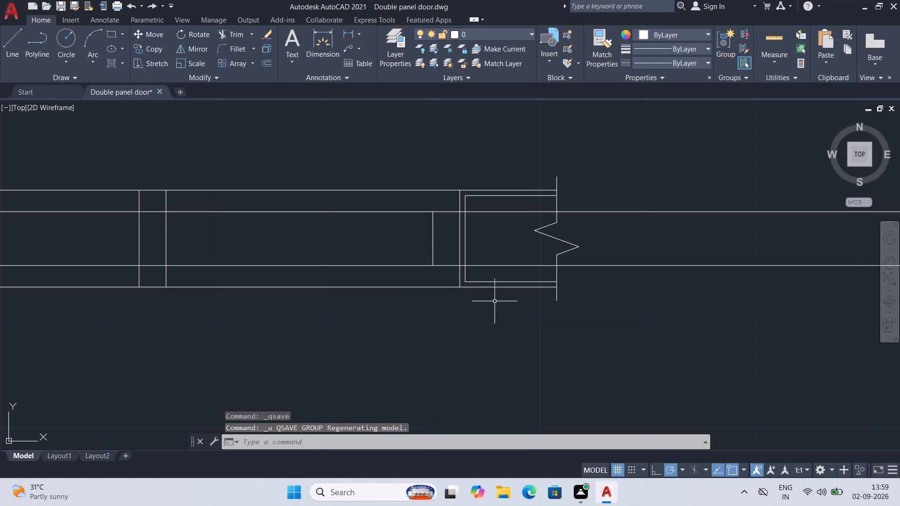
{"action": "key", "text": "ctrl+s"}
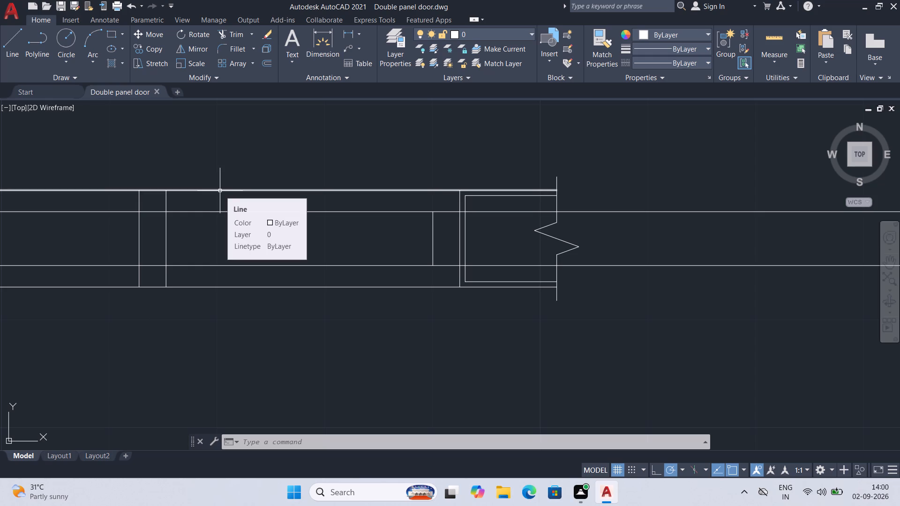
Offset the upper horizontal construction line 1.5 inches downward, and save the drawing.
{"action": "key", "text": "o"}
{"action": "key", "text": "Return"}
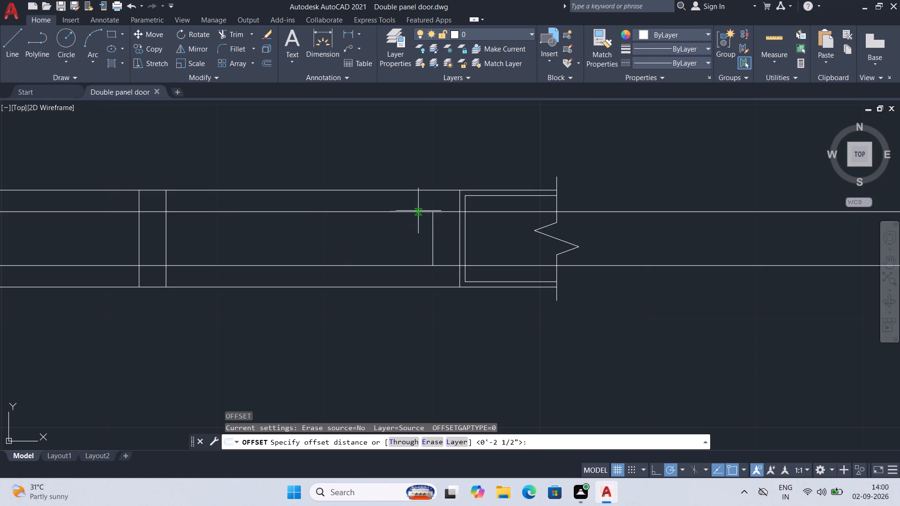
{"action": "left_click", "coordinate": [432, 213]}
{"action": "type", "text": "0."}
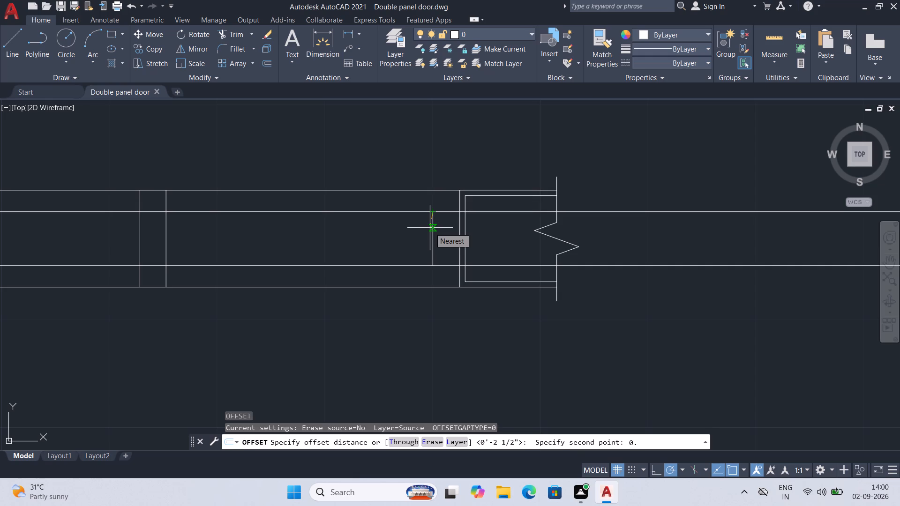
{"action": "key", "text": "BackSpace"}
{"action": "key", "text": "BackSpace"}
{"action": "type", "text": "1.05"}
{"action": "key", "text": "BackSpace"}
{"action": "key", "text": "BackSpace"}
{"action": "key", "text": "5"}
{"action": "key", "text": "Return"}
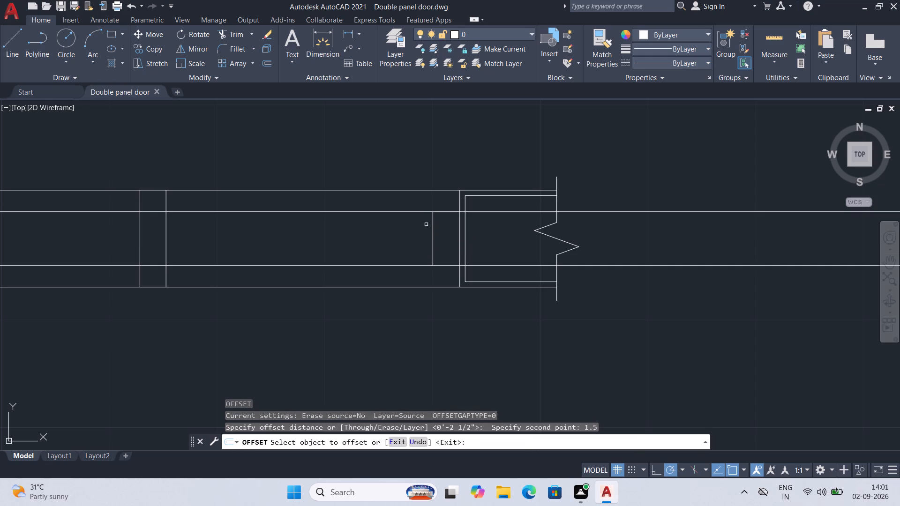
{"action": "left_click", "coordinate": [404, 211]}
{"action": "left_click", "coordinate": [402, 232]}
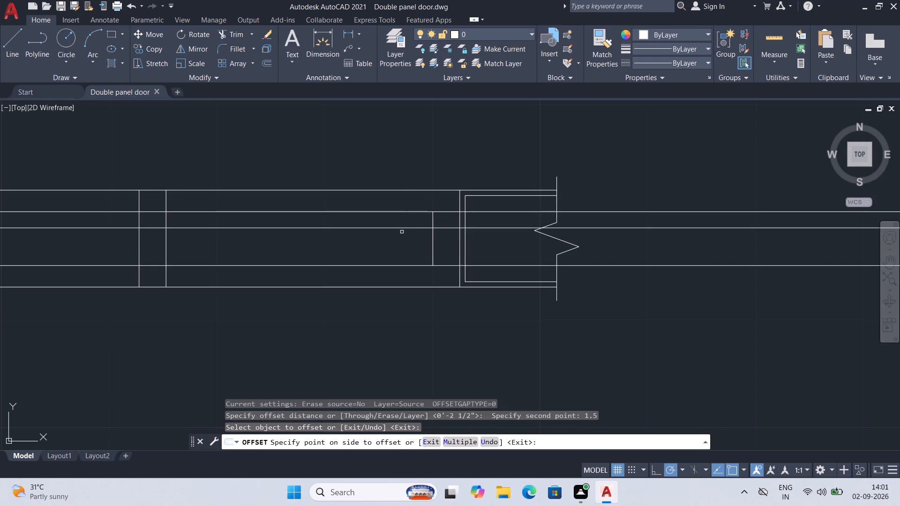
{"action": "key", "text": "ctrl+s"}
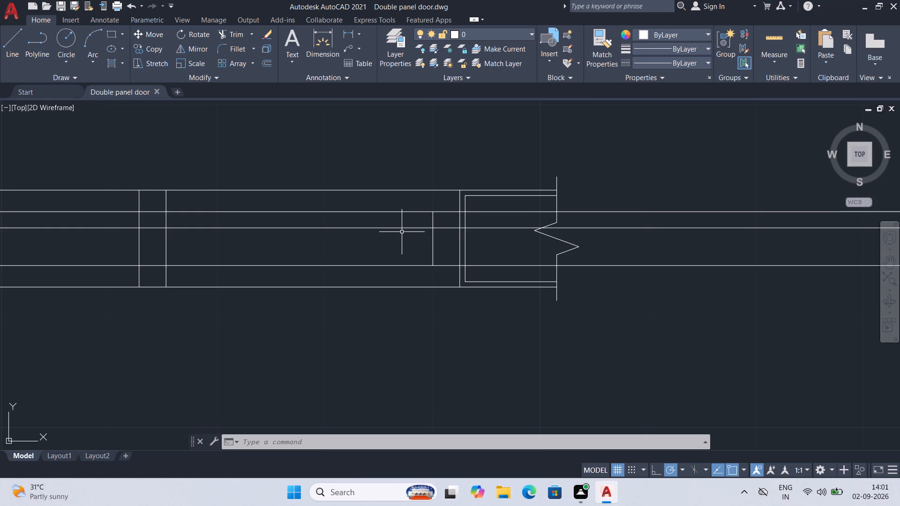
Offset the short vertical frame line 4 inches away from the wall into the door opening, and save the drawing.
{"action": "key", "text": "o"}
{"action": "key", "text": "Return"}
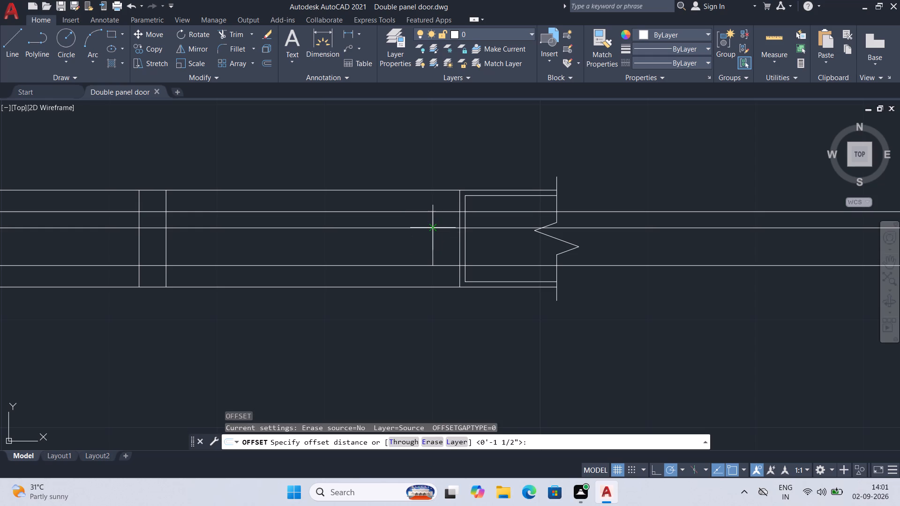
{"action": "left_click", "coordinate": [432, 227]}
{"action": "key", "text": "4"}
{"action": "key", "text": "Return"}
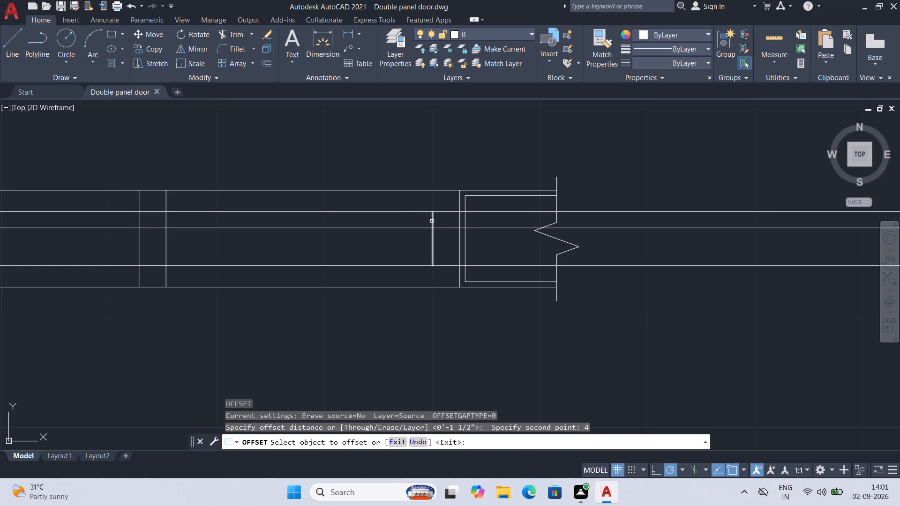
{"action": "left_click", "coordinate": [433, 221]}
{"action": "left_click", "coordinate": [408, 219]}
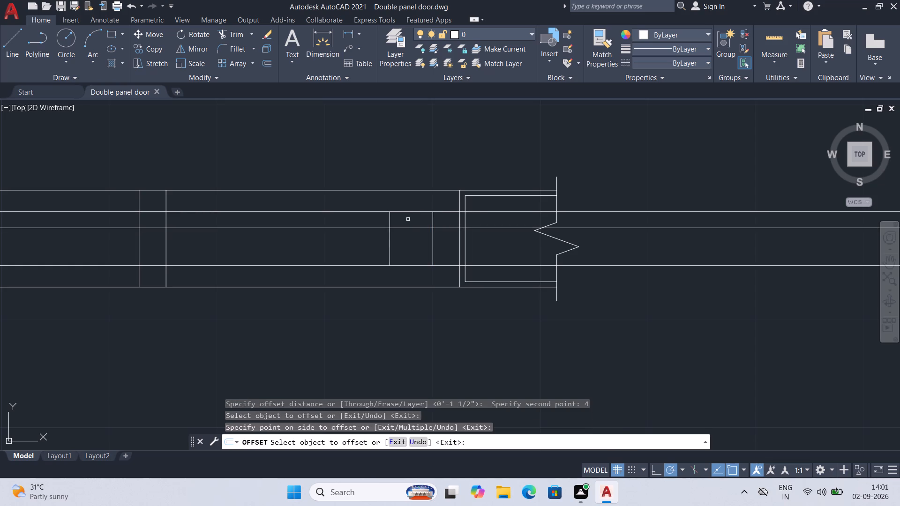
{"action": "key", "text": "ctrl+s"}
Trim both short vertical lines below the second horizontal construction line, and save the drawing.
{"action": "type", "text": "TR"}
{"action": "key", "text": "Return"}
{"action": "left_click_drag", "start_coordinate": [440, 248], "coordinate": [434, 250]}
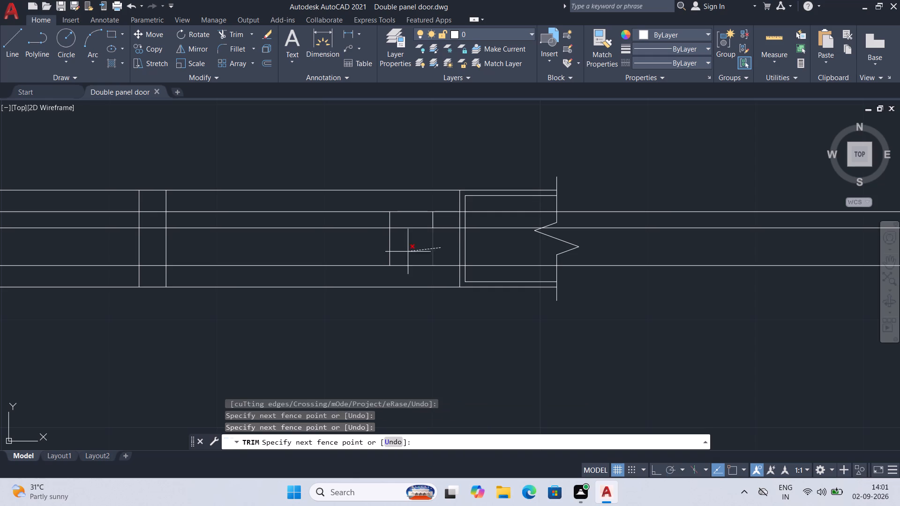
{"action": "left_click", "coordinate": [387, 246]}
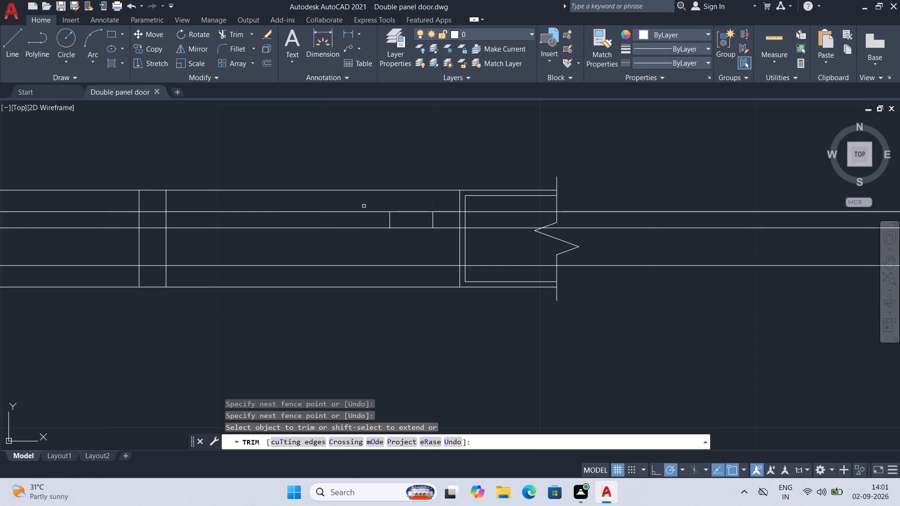
{"action": "key", "text": "ctrl+s"}
{"action": "key", "text": "ctrl+s"}
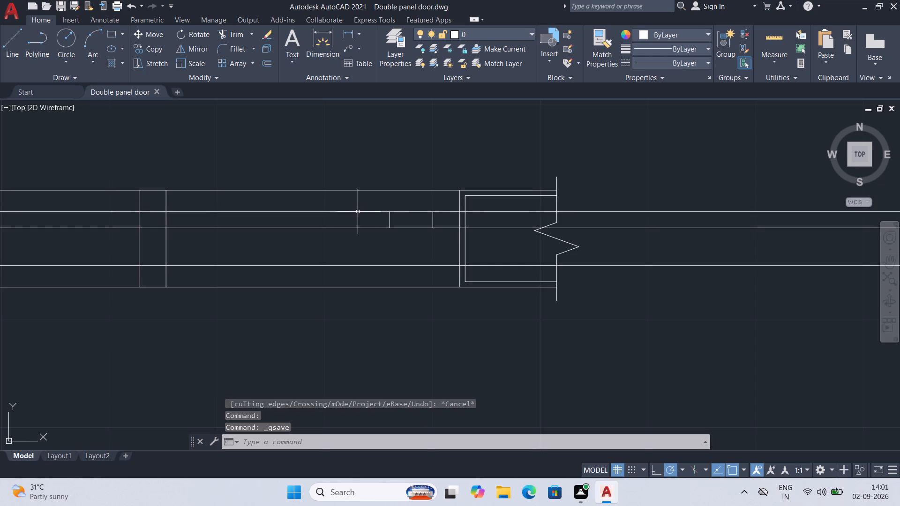
{"action": "key", "text": "ctrl+s"}
{"action": "key", "text": "ctrl+s"}
{"action": "key", "text": "ctrl+s"}
{"action": "key", "text": "ctrl+s"}
{"action": "key", "text": "ctrl+s"}
{"action": "key", "text": "ctrl+s"}
{"action": "key", "text": "ctrl+s"}
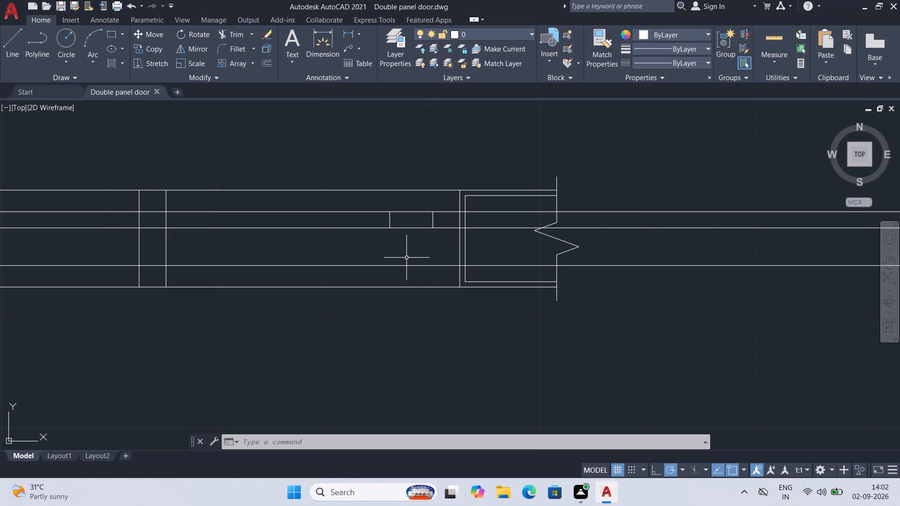
Offset the two horizontal lines bounding the short verticals 0.25 inch inward toward each other, and save the drawing.
{"action": "key", "text": "o"}
{"action": "key", "text": "Return"}
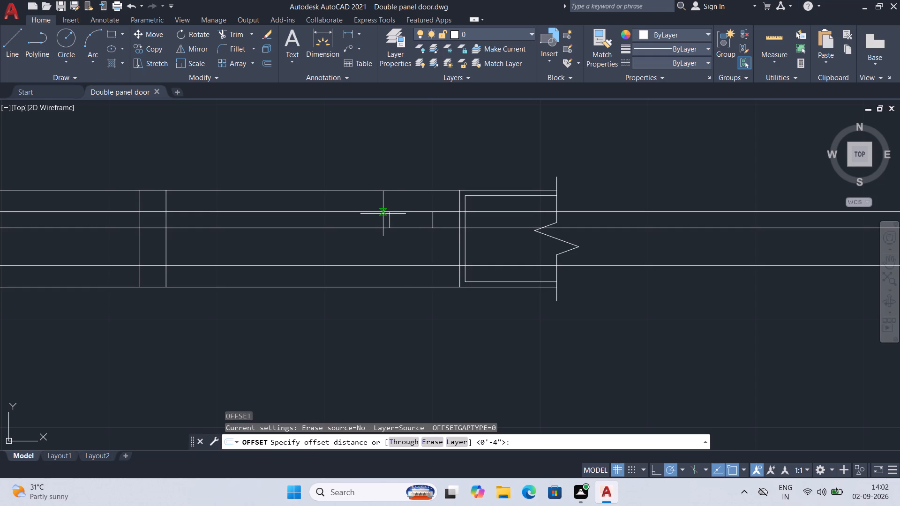
{"action": "left_click", "coordinate": [387, 213]}
{"action": "type", "text": "0.25"}
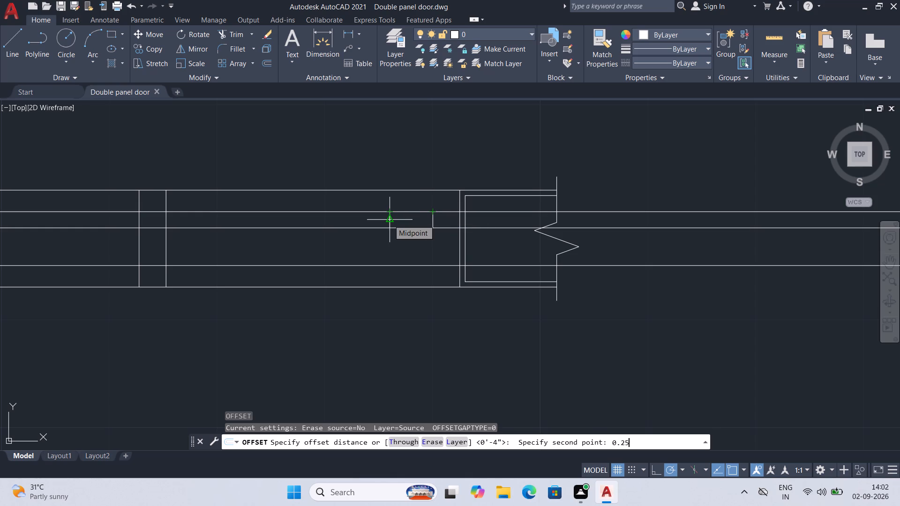
{"action": "key", "text": "Return"}
{"action": "left_click", "coordinate": [375, 212]}
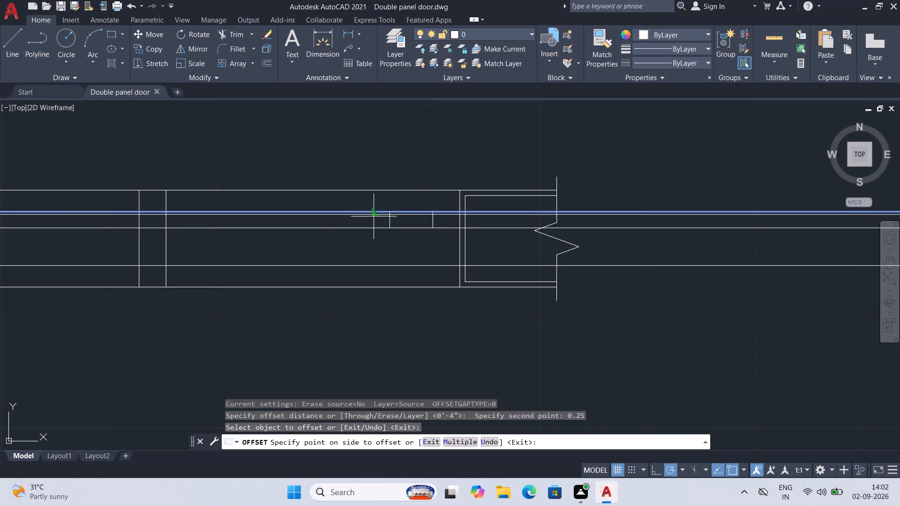
{"action": "left_click", "coordinate": [373, 222]}
{"action": "left_click", "coordinate": [374, 227]}
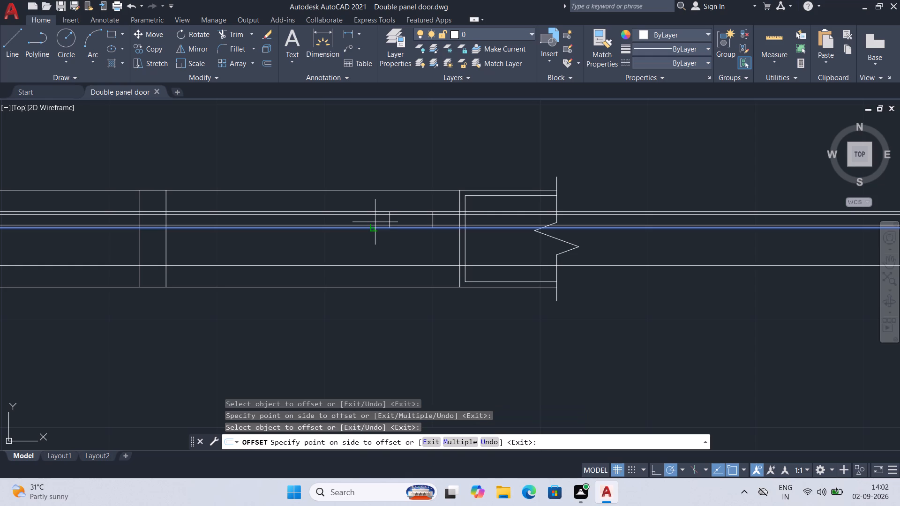
{"action": "left_click", "coordinate": [375, 222]}
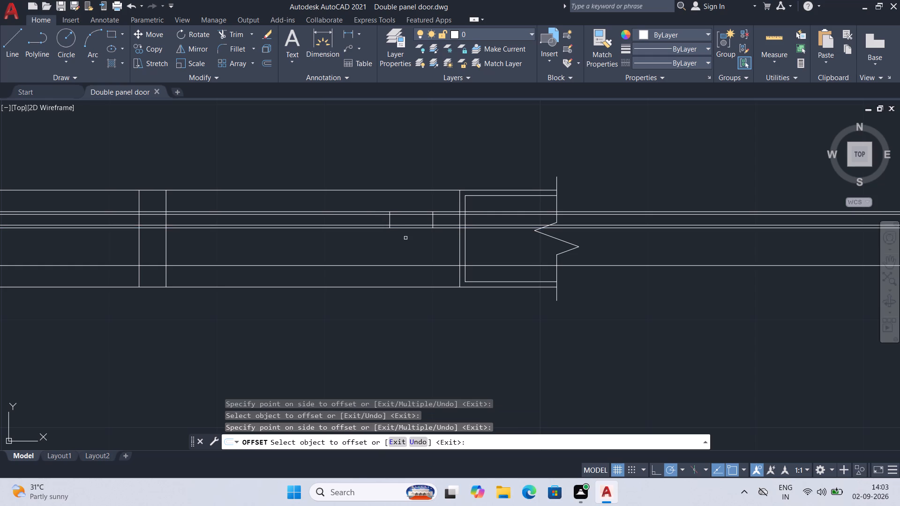
{"action": "key", "text": "ctrl+s"}
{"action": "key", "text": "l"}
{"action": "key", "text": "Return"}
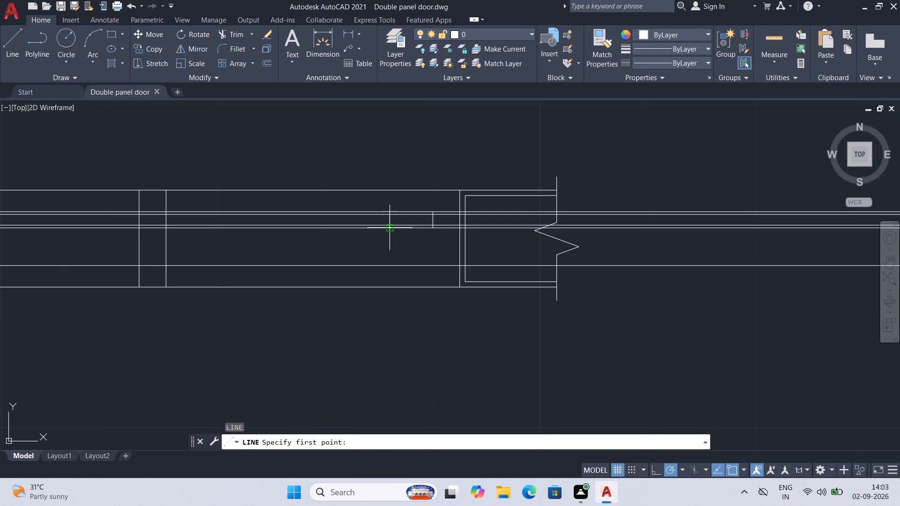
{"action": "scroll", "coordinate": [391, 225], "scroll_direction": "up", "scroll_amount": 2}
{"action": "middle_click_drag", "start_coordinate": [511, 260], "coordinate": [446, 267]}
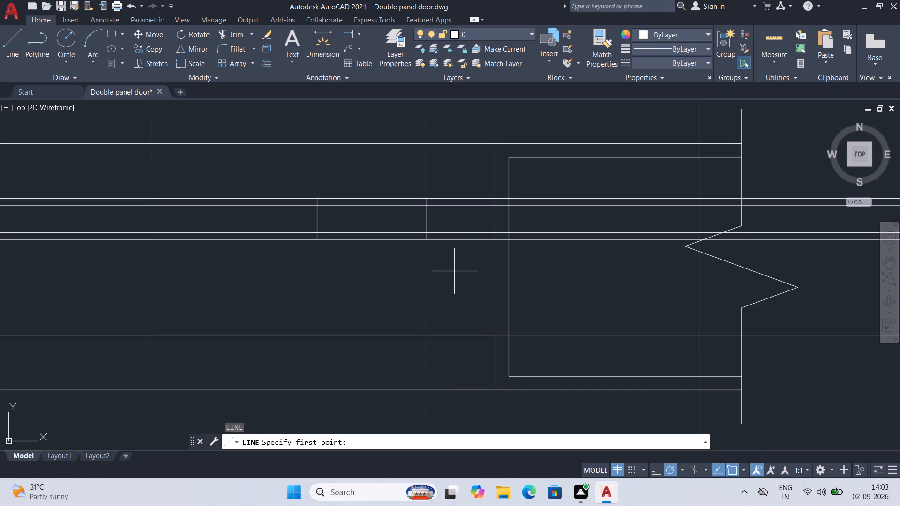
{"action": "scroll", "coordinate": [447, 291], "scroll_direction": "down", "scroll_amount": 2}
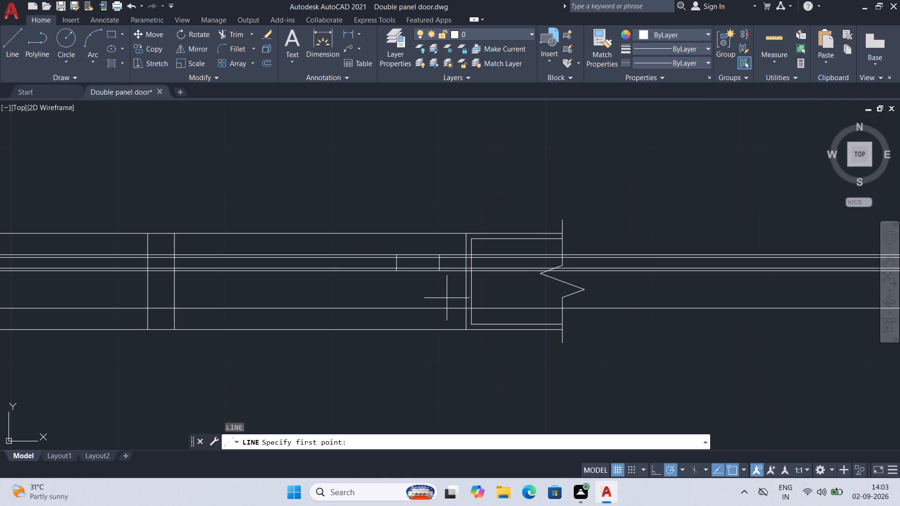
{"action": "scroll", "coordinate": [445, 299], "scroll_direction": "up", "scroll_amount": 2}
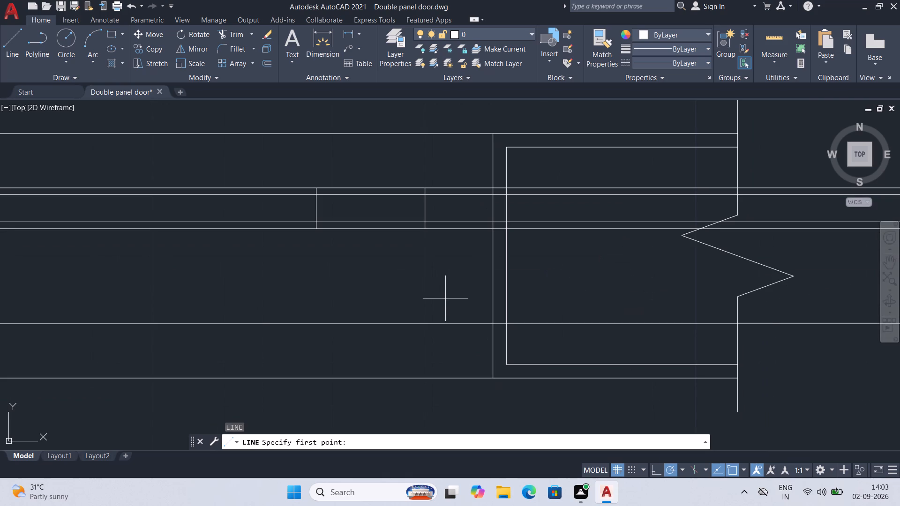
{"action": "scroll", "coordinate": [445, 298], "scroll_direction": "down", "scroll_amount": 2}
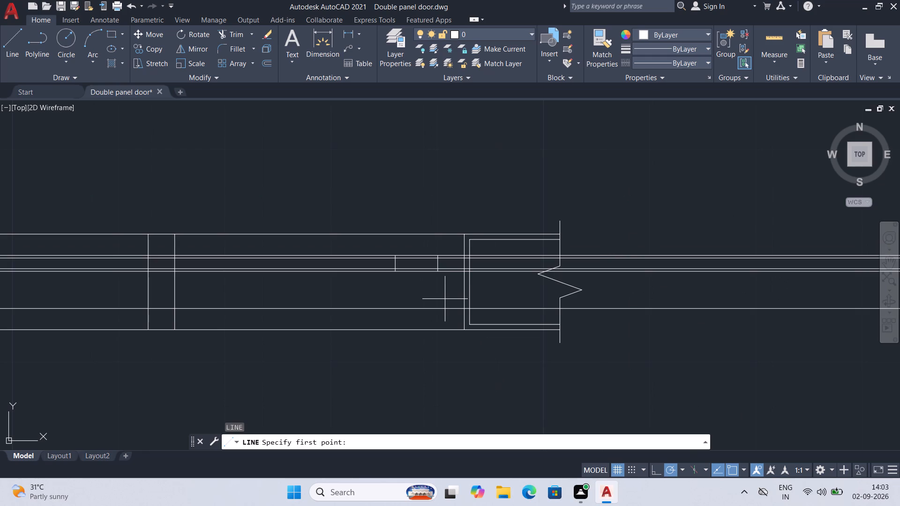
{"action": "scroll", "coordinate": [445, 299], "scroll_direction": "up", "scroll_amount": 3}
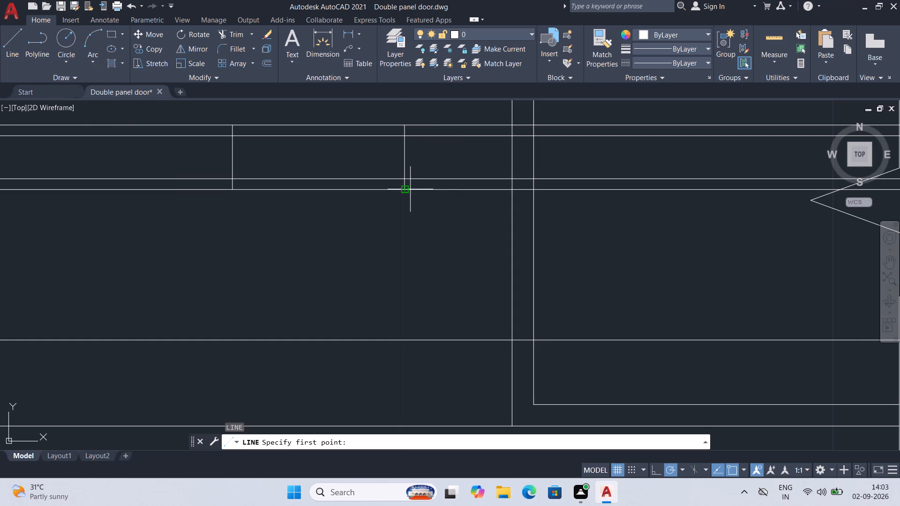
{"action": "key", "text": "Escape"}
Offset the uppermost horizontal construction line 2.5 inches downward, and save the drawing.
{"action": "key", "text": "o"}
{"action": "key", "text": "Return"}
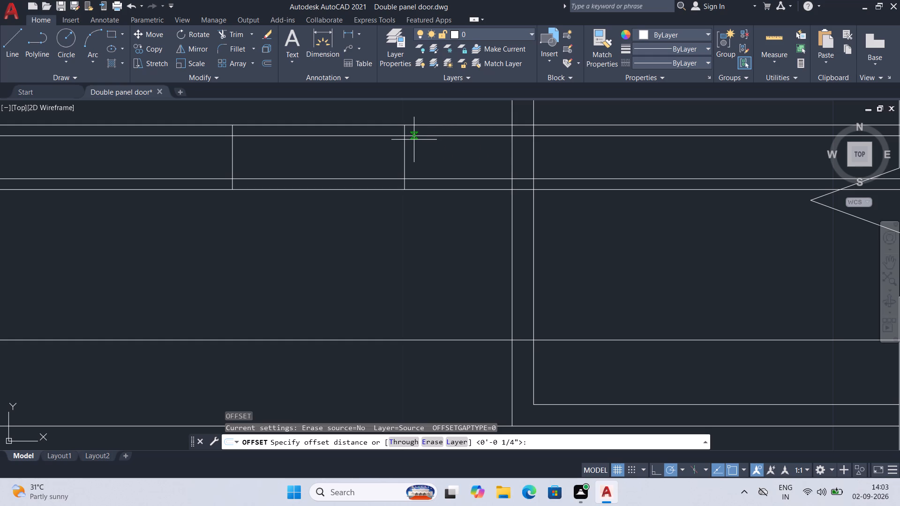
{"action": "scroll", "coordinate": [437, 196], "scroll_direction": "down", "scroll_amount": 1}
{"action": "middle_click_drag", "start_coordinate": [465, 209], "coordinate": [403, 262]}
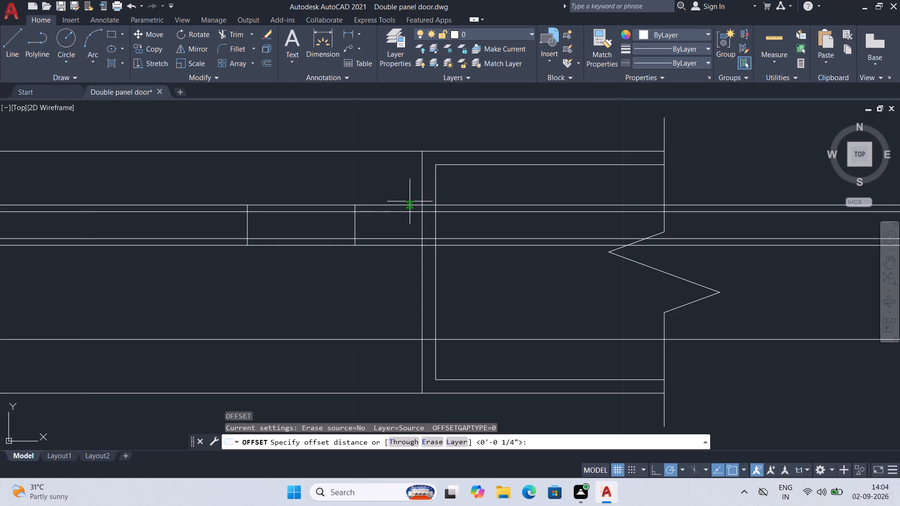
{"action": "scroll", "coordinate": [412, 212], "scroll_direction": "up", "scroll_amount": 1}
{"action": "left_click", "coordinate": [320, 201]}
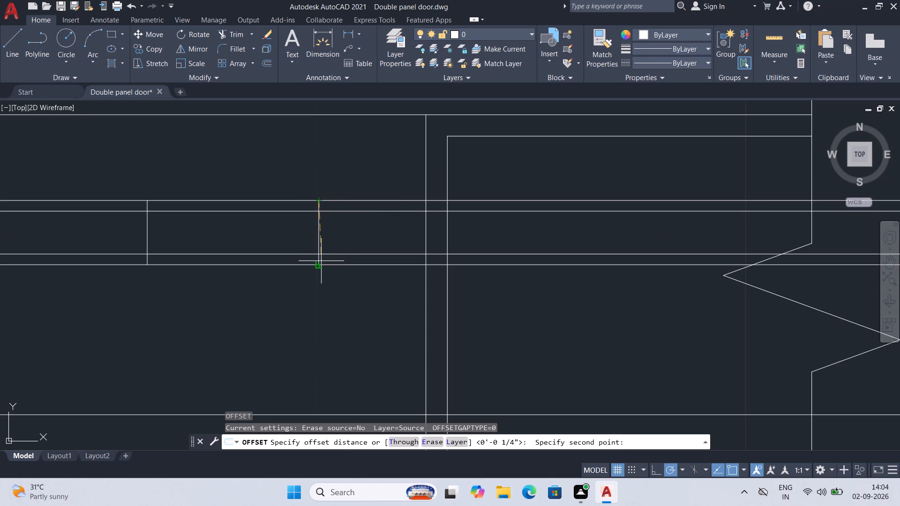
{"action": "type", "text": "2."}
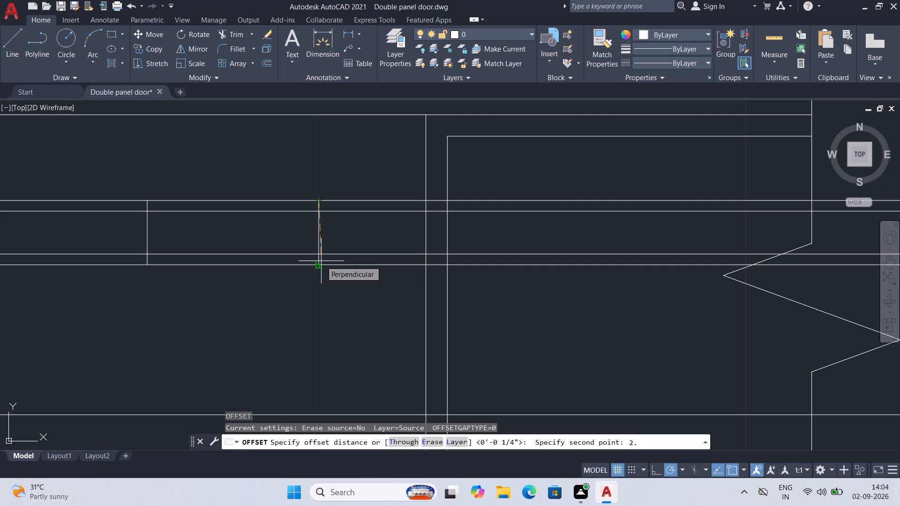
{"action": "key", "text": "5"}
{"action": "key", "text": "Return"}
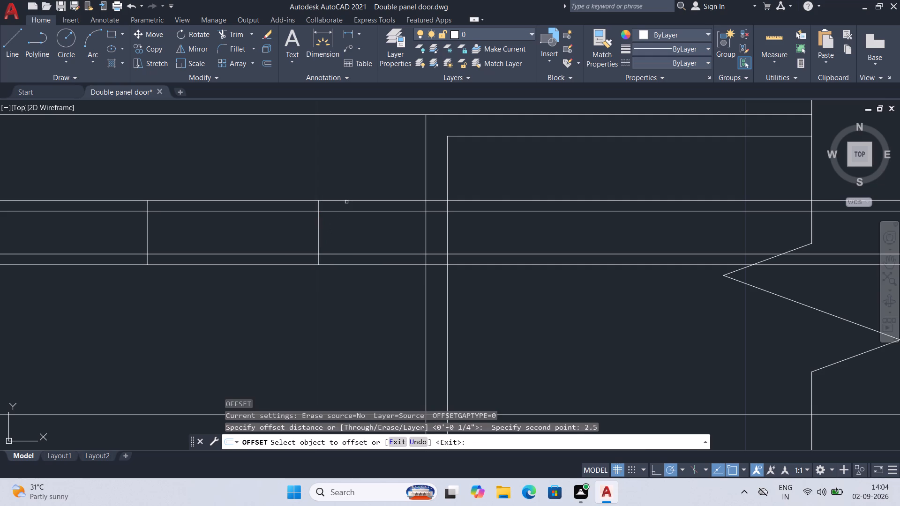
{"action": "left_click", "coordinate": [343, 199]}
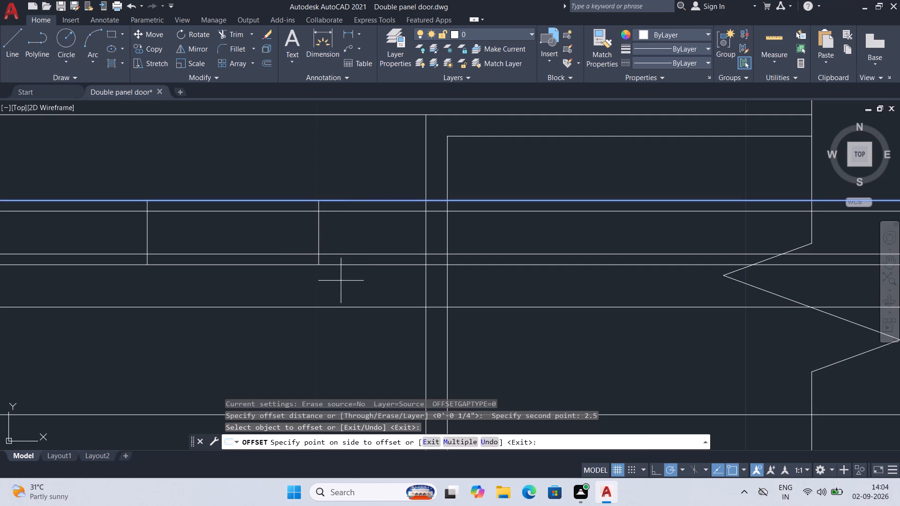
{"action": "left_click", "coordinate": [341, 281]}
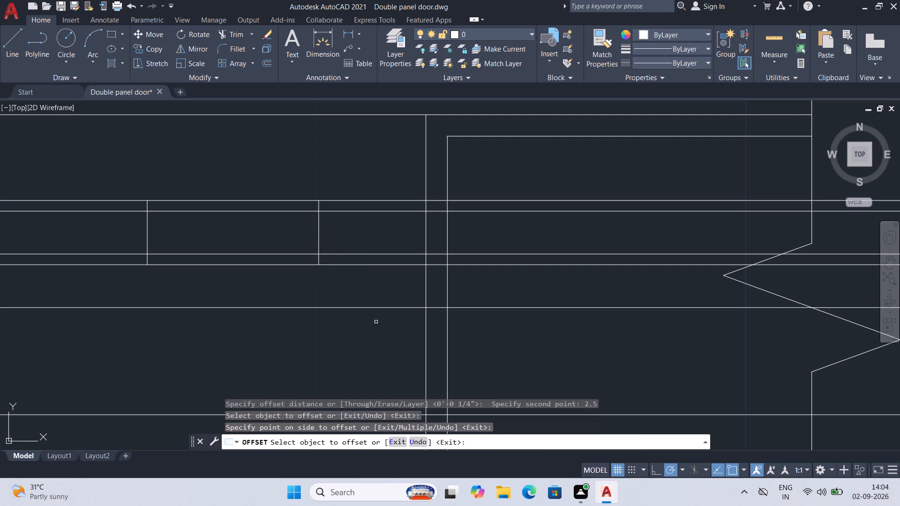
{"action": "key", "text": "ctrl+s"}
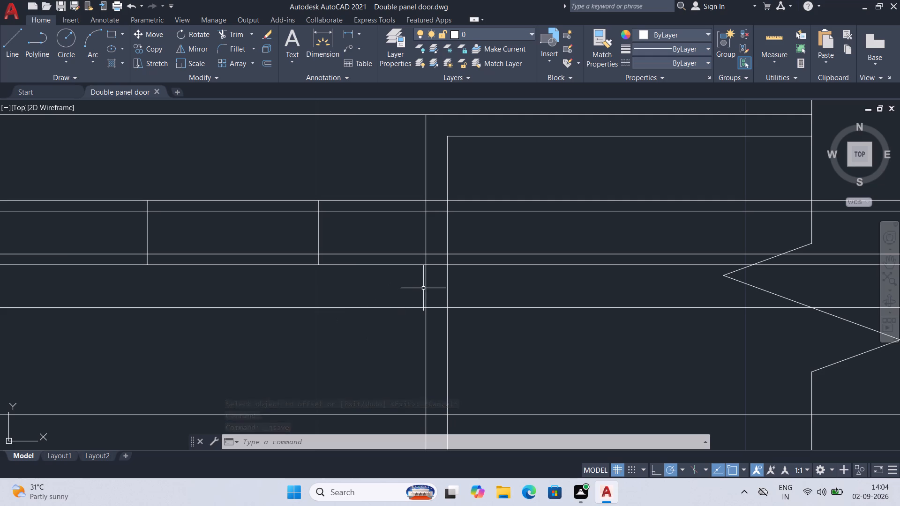
Offset the plastered wall's vertical end face 5 inches into the door opening, and save the drawing.
{"action": "key", "text": "o"}
{"action": "key", "text": "Return"}
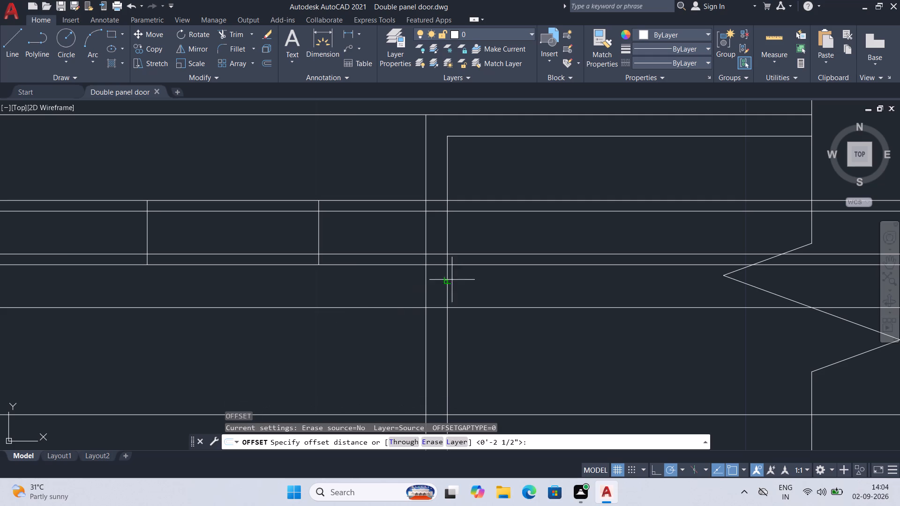
{"action": "left_click", "coordinate": [424, 280]}
{"action": "key", "text": "5"}
{"action": "key", "text": "Return"}
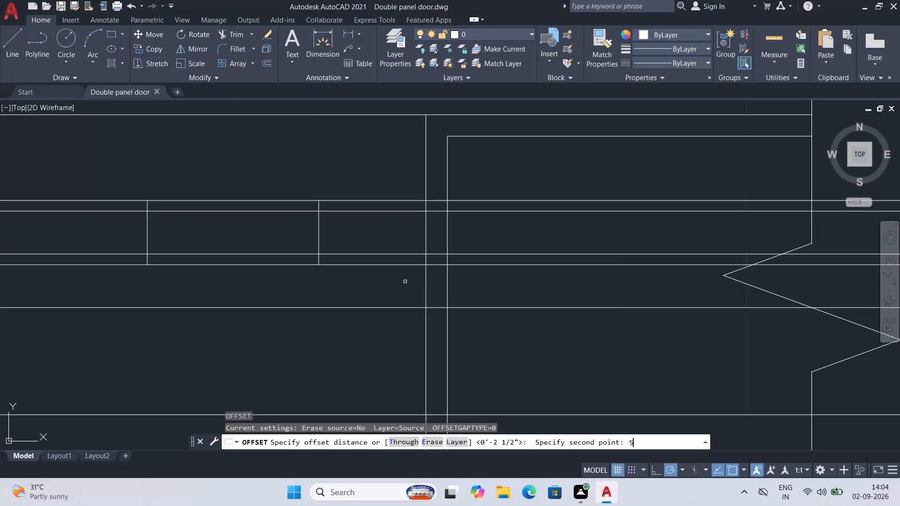
{"action": "left_click", "coordinate": [426, 283]}
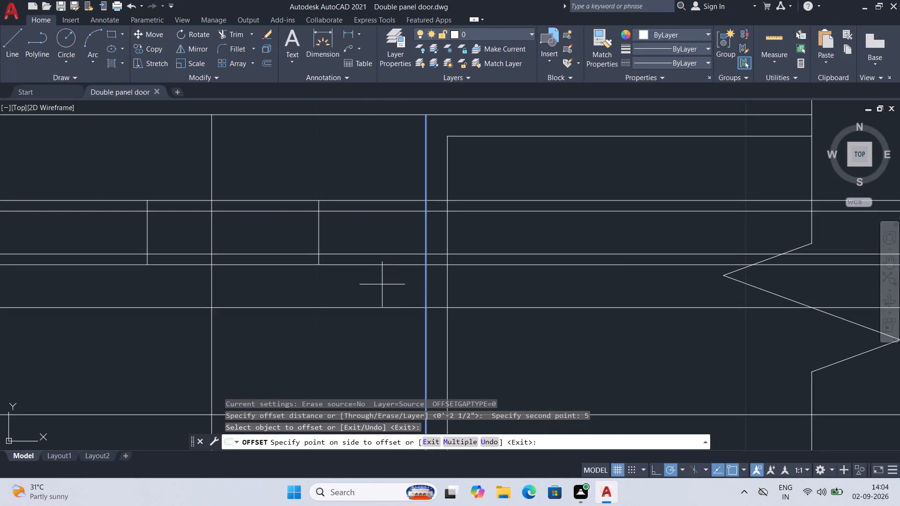
{"action": "left_click", "coordinate": [382, 284]}
{"action": "scroll", "coordinate": [388, 294], "scroll_direction": "down", "scroll_amount": 2}
{"action": "scroll", "coordinate": [383, 350], "scroll_direction": "down", "scroll_amount": 1}
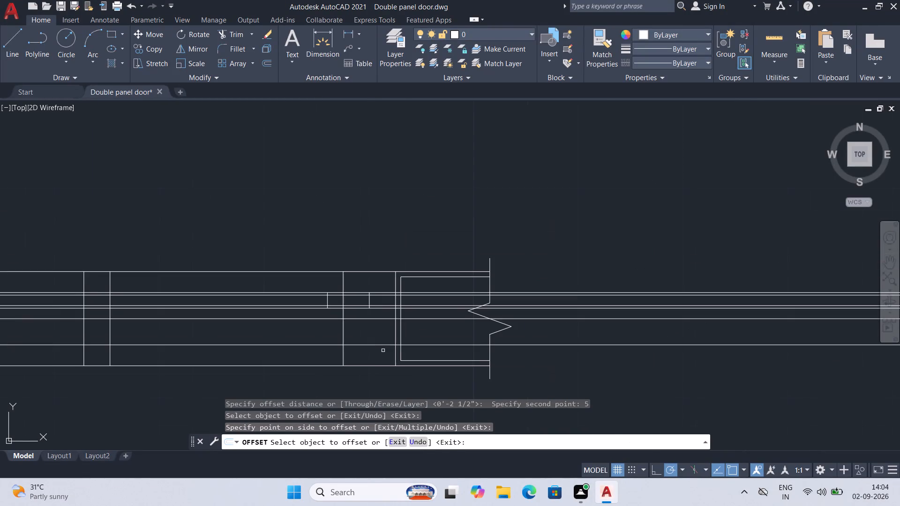
{"action": "middle_click_drag", "start_coordinate": [369, 363], "coordinate": [370, 324]}
{"action": "scroll", "coordinate": [300, 346], "scroll_direction": "up", "scroll_amount": 1}
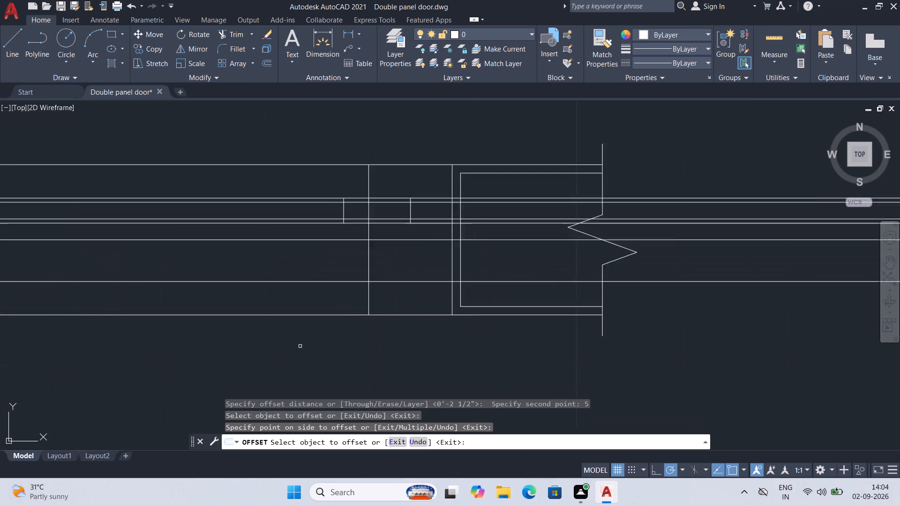
{"action": "scroll", "coordinate": [300, 346], "scroll_direction": "up", "scroll_amount": 1}
{"action": "scroll", "coordinate": [299, 347], "scroll_direction": "down", "scroll_amount": 1}
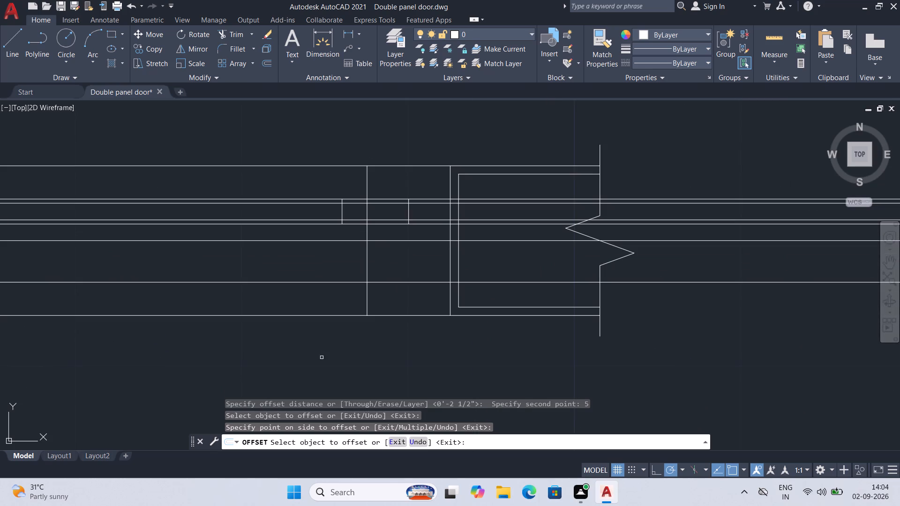
{"action": "key", "text": "ctrl+s"}
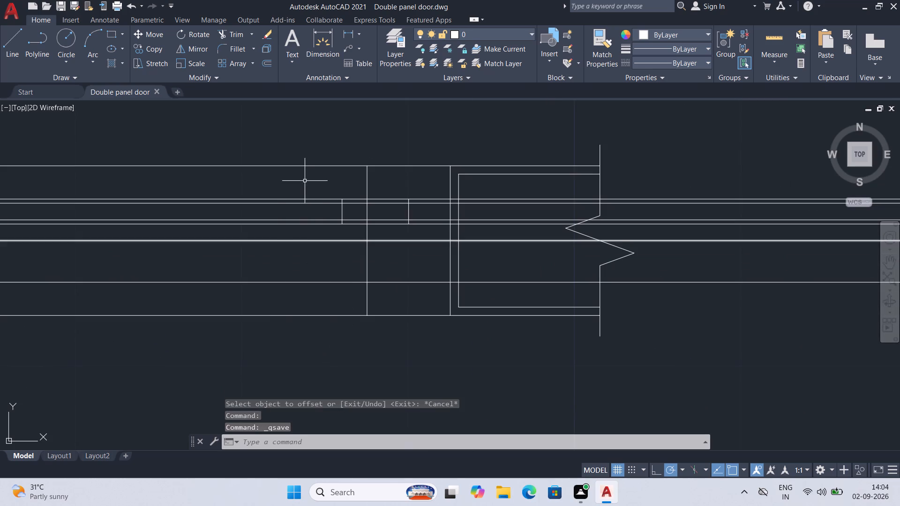
Erase the five closely spaced horizontal construction lines and the two short vertical lines near the wall end.
{"action": "left_click", "coordinate": [322, 189]}
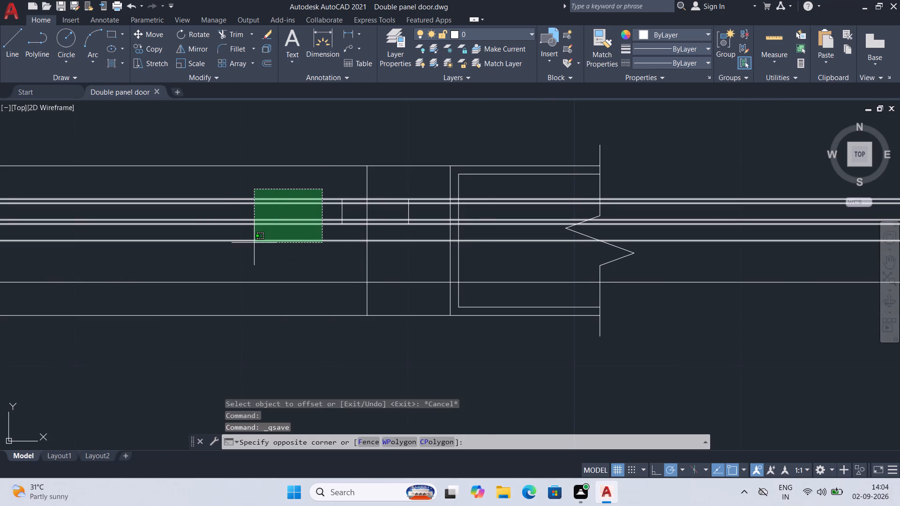
{"action": "left_click", "coordinate": [247, 247]}
{"action": "key", "text": "Delete"}
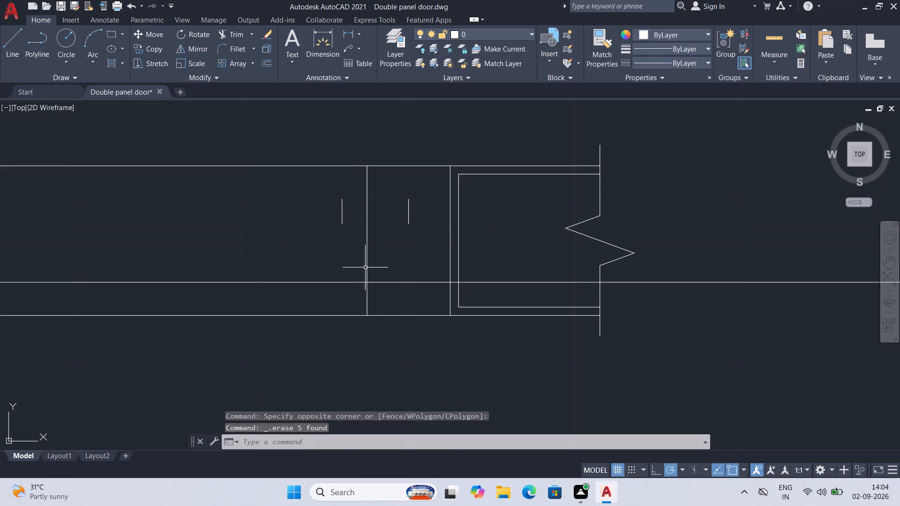
{"action": "left_click", "coordinate": [413, 191]}
{"action": "left_click", "coordinate": [397, 236]}
{"action": "left_click", "coordinate": [347, 194]}
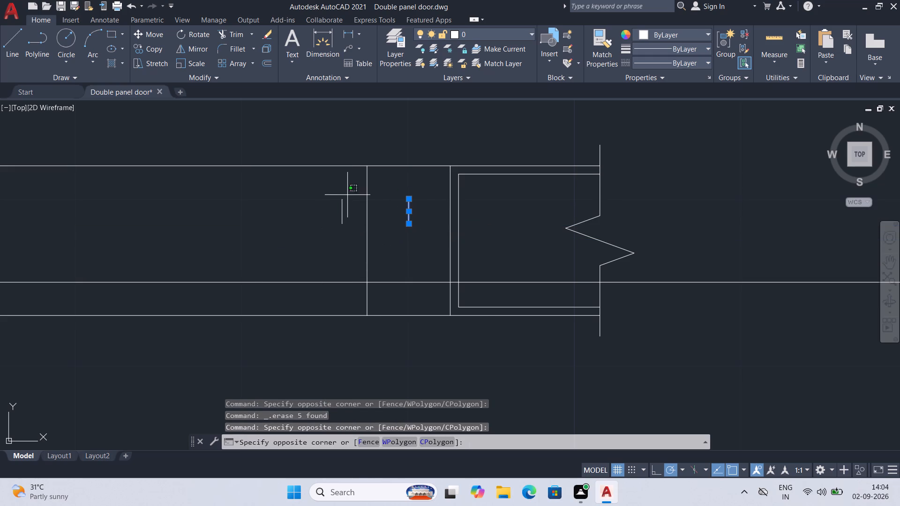
{"action": "left_click", "coordinate": [330, 242]}
{"action": "key", "text": "Delete"}
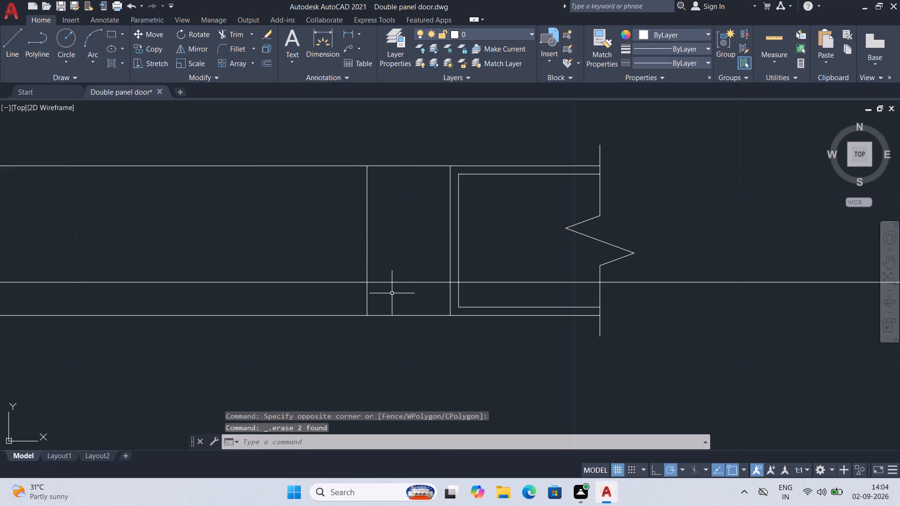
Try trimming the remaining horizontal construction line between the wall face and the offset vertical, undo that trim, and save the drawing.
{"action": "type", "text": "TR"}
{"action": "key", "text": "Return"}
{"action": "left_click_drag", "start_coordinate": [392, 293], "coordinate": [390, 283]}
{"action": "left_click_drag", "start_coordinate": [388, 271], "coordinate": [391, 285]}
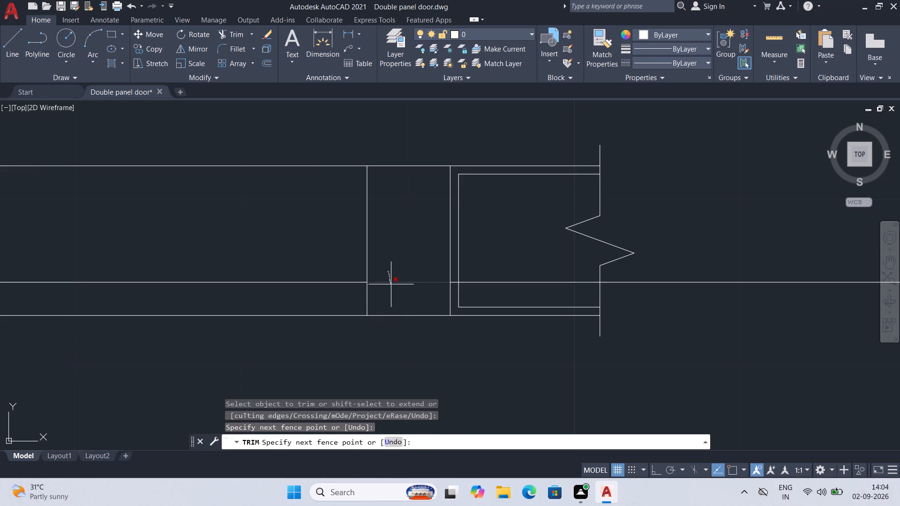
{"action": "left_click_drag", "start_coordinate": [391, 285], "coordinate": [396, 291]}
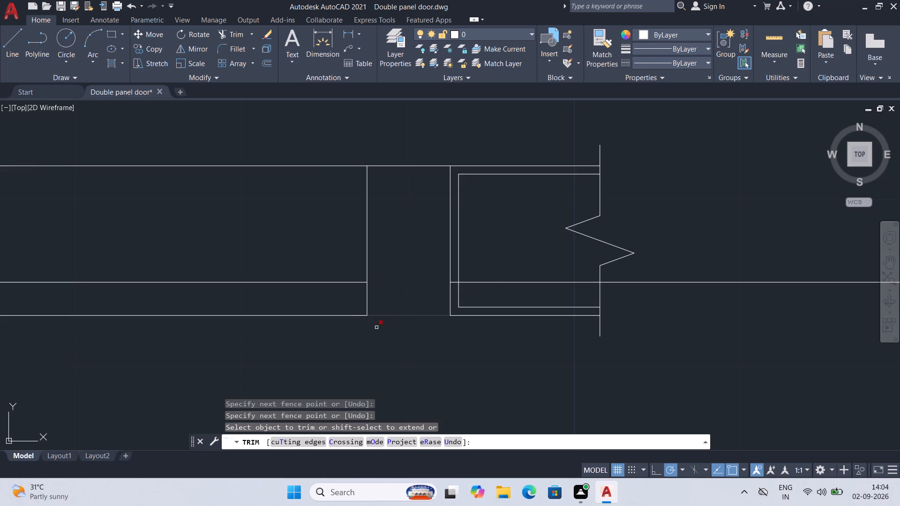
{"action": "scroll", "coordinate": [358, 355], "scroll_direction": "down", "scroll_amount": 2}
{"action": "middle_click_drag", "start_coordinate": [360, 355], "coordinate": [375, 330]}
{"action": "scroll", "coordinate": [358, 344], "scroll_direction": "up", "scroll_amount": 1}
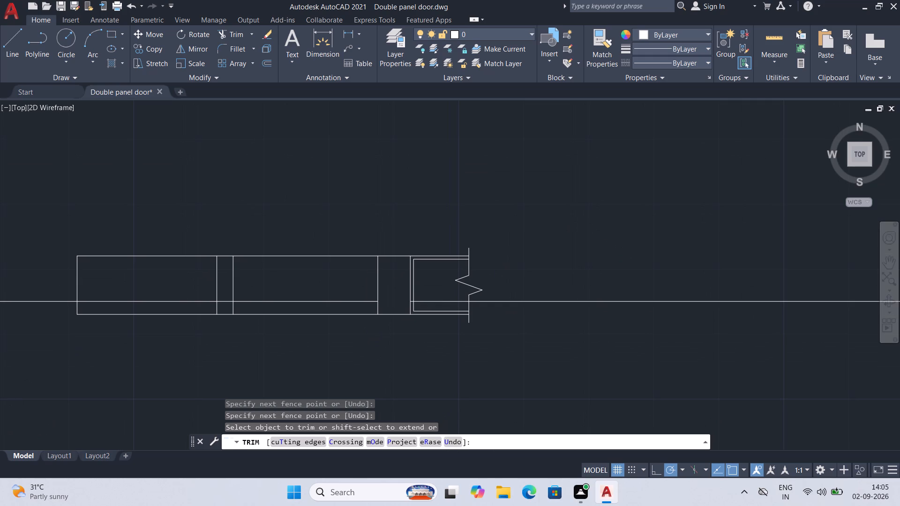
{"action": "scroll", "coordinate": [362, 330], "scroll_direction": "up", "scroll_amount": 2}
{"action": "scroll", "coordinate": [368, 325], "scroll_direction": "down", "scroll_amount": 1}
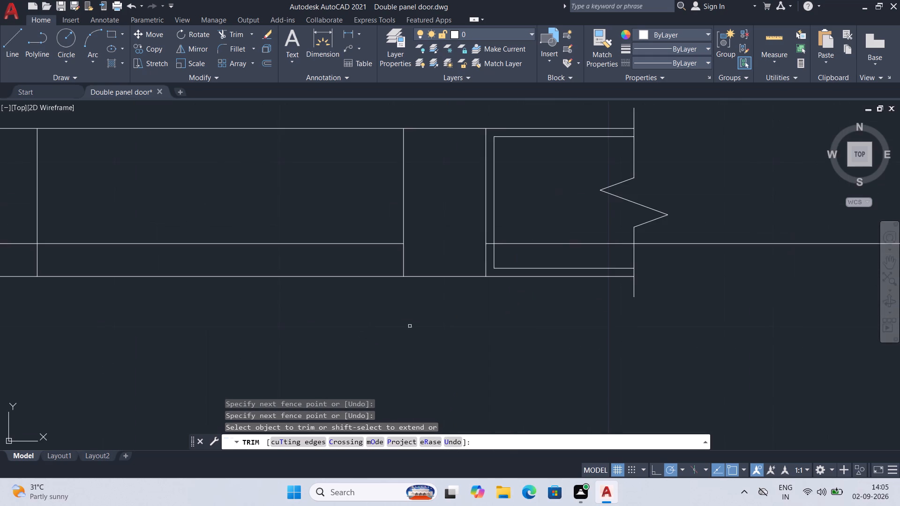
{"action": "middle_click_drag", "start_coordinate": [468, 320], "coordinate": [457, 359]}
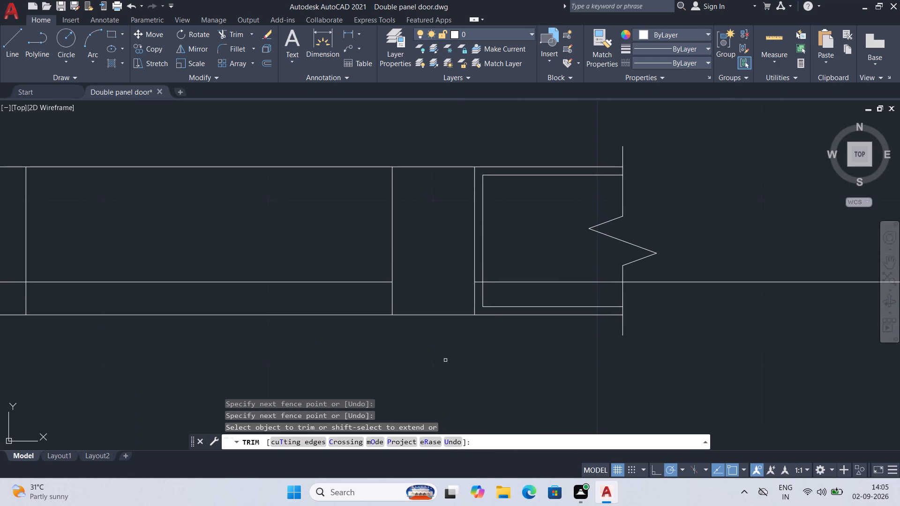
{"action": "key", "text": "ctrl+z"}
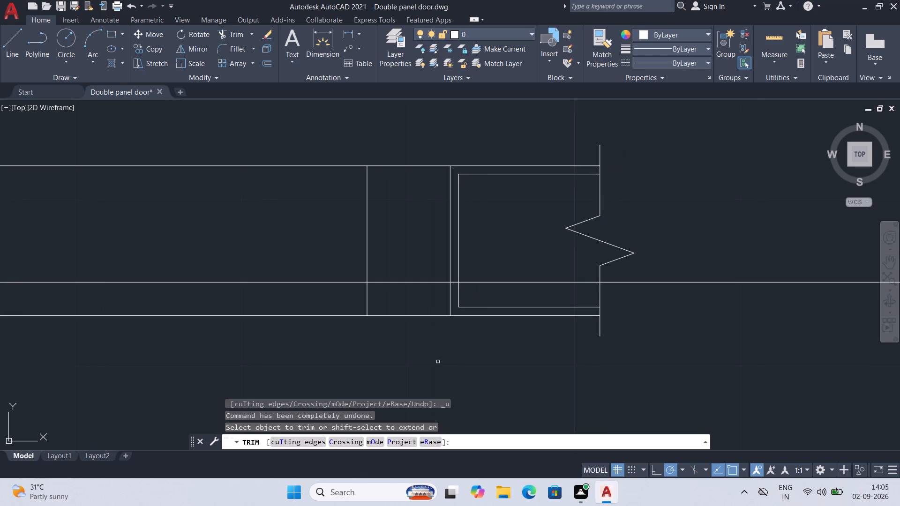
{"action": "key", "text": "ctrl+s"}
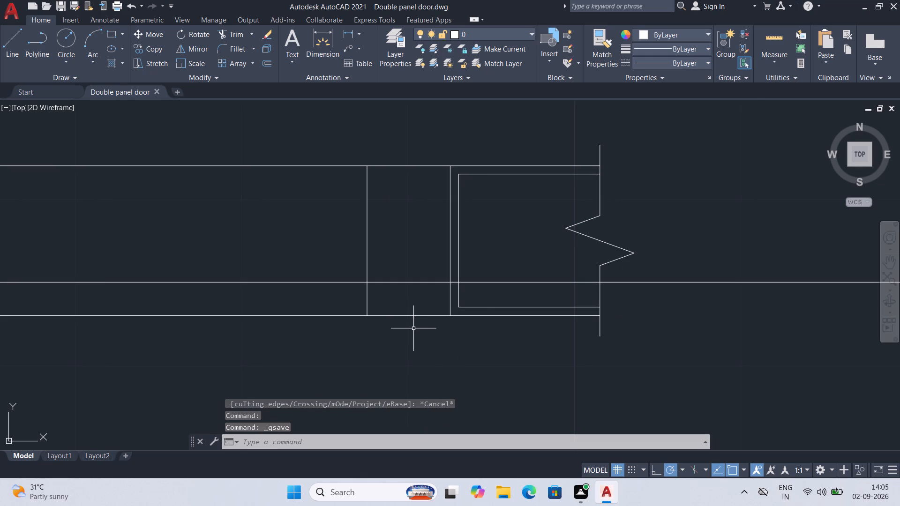
Trim the offset vertical below the horizontal construction line, trim that horizontal within and beyond the wall, and save the drawing.
{"action": "key", "text": "t"}
{"action": "key", "text": "r"}
{"action": "key", "text": "Return"}
{"action": "left_click_drag", "start_coordinate": [386, 293], "coordinate": [350, 286]}
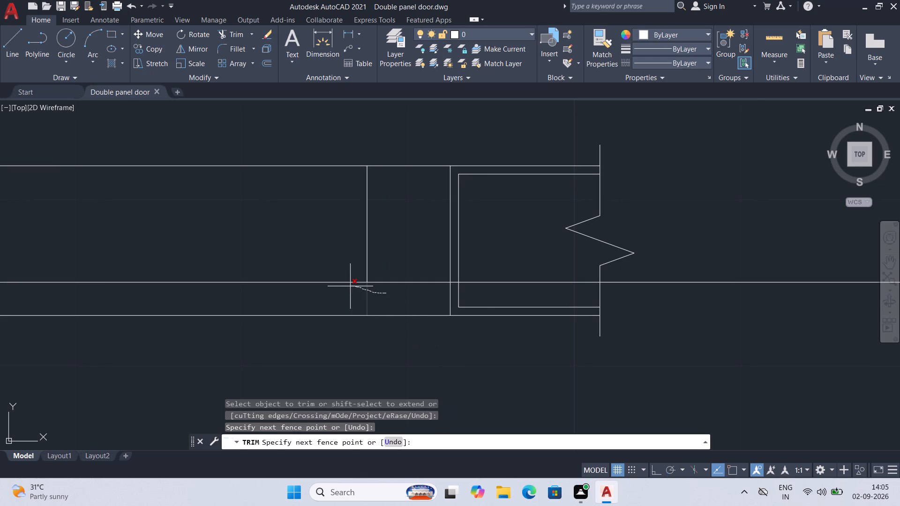
{"action": "left_click_drag", "start_coordinate": [350, 286], "coordinate": [349, 300]}
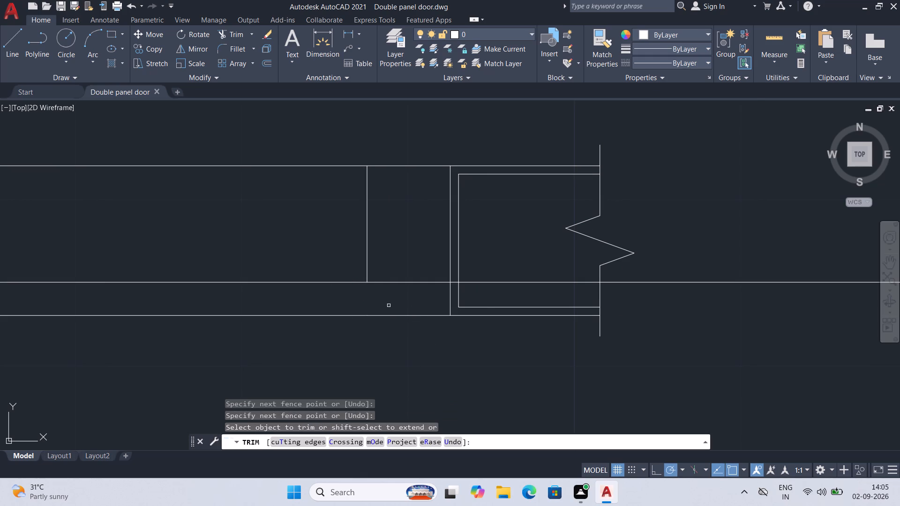
{"action": "left_click", "coordinate": [454, 282]}
{"action": "left_click", "coordinate": [486, 283]}
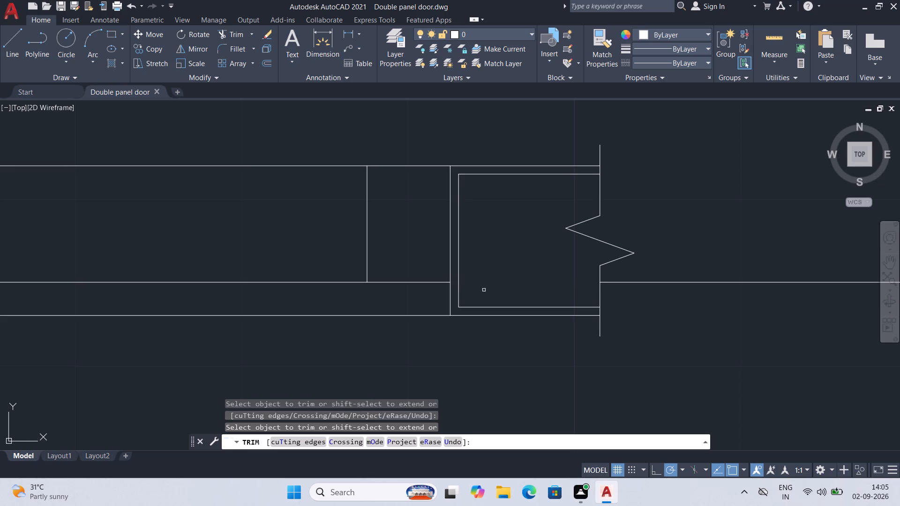
{"action": "left_click", "coordinate": [616, 281]}
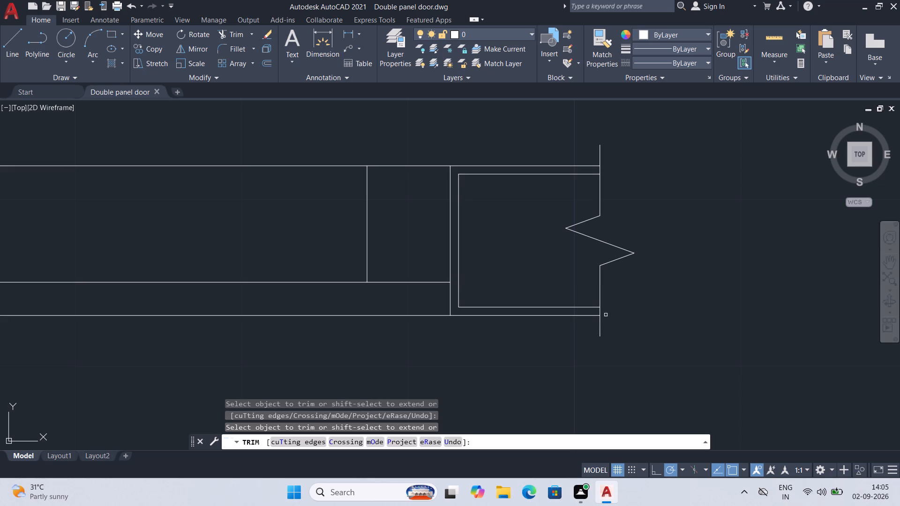
{"action": "key", "text": "ctrl+s"}
{"action": "key", "text": "ctrl+s"}
{"action": "key", "text": "ctrl+s"}
{"action": "key", "text": "ctrl+s"}
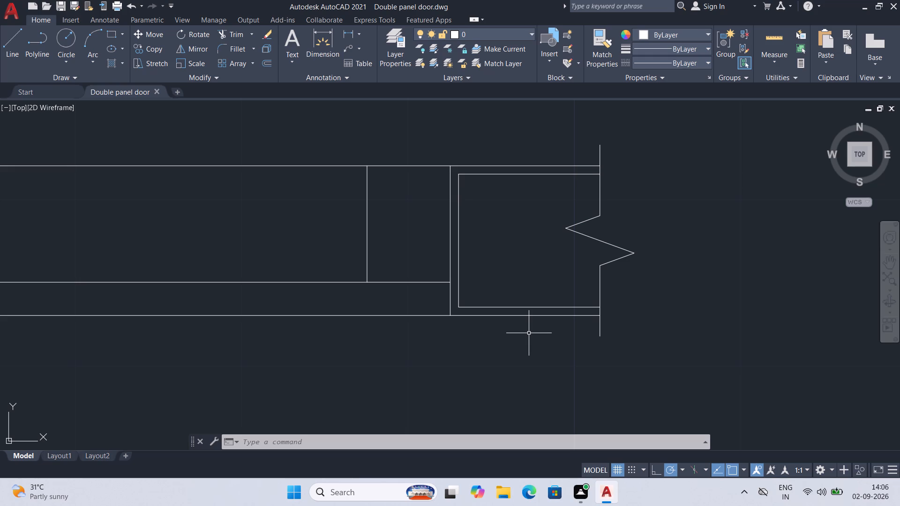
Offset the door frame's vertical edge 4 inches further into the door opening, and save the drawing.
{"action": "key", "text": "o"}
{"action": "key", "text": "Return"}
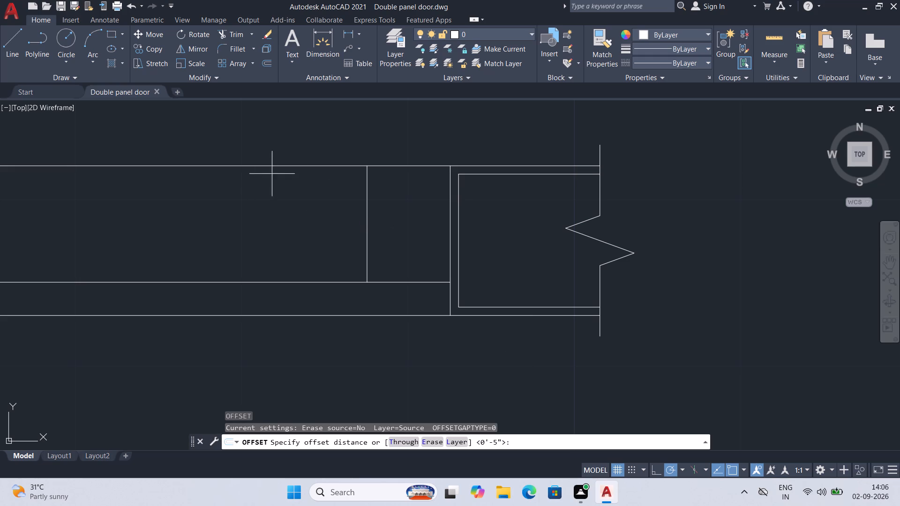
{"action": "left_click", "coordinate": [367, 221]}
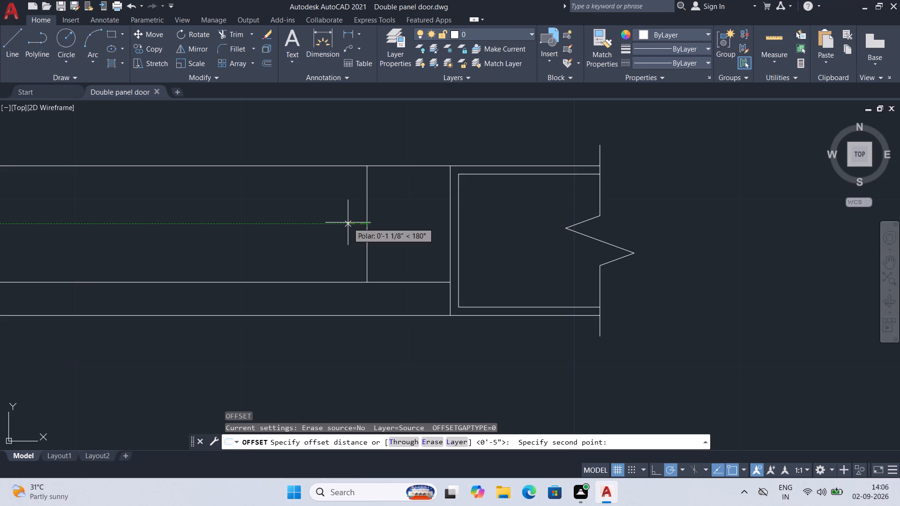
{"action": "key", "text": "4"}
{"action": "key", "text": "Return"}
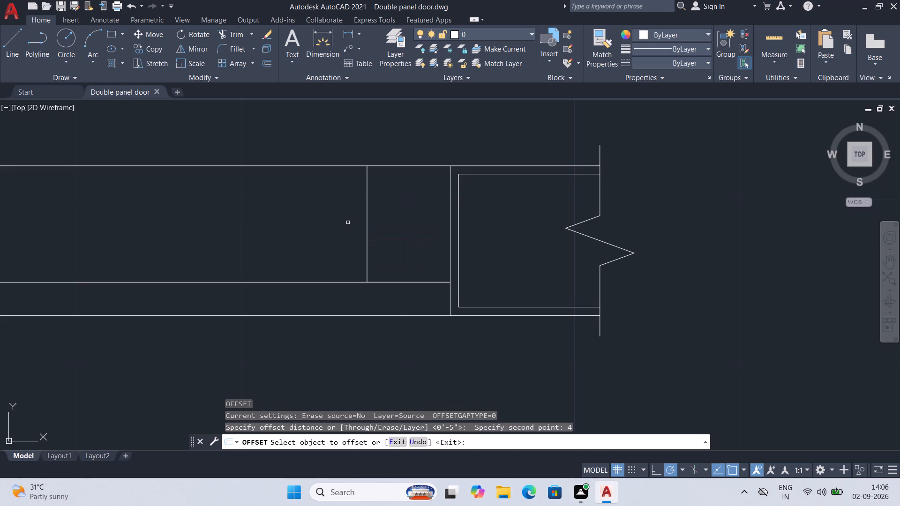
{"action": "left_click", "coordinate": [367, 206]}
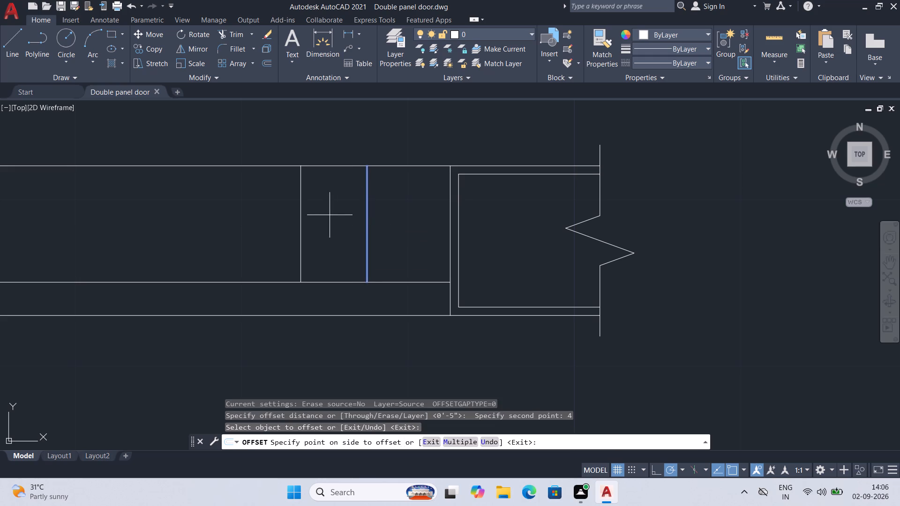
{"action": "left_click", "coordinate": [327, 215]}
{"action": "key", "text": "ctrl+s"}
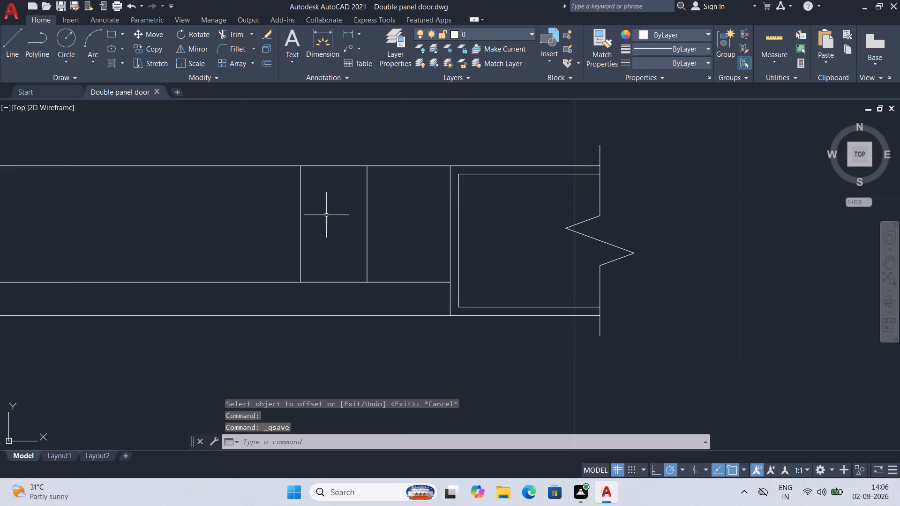
Offset the plan's top horizontal line 1.5 inches downward, and save the drawing.
{"action": "key", "text": "o"}
{"action": "key", "text": "Return"}
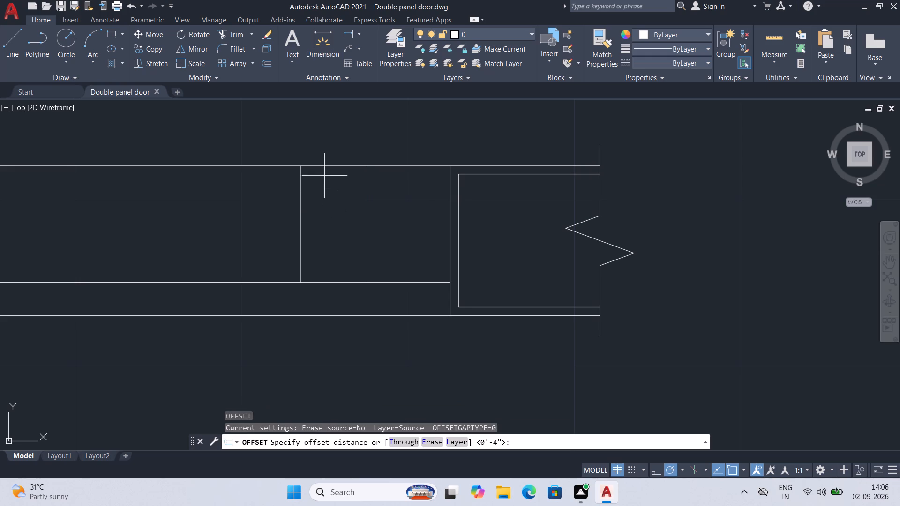
{"action": "left_click", "coordinate": [324, 165]}
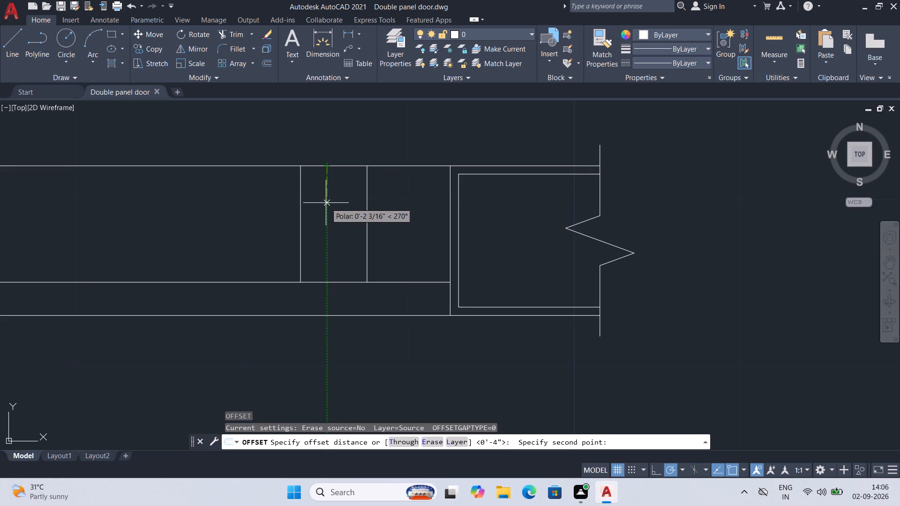
{"action": "key", "text": "1"}
{"action": "type", "text": ".5"}
{"action": "key", "text": "Return"}
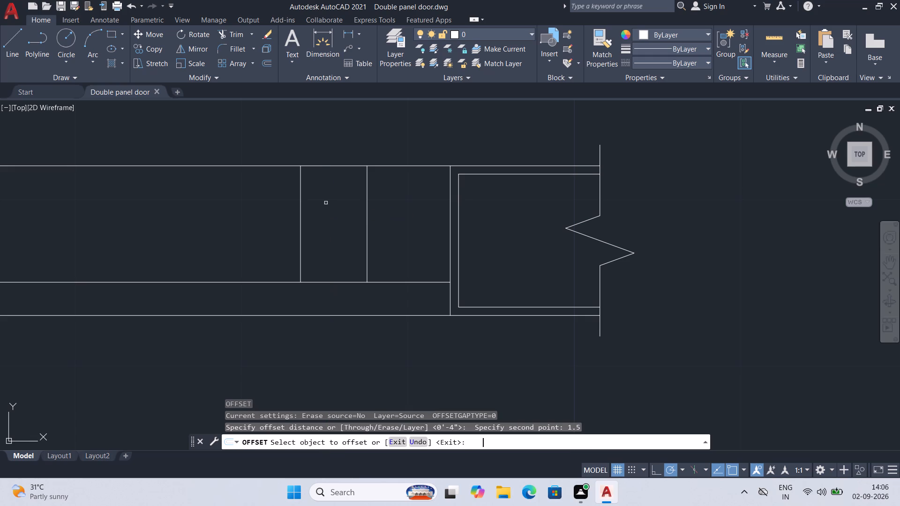
{"action": "left_click", "coordinate": [317, 165]}
{"action": "left_click", "coordinate": [323, 204]}
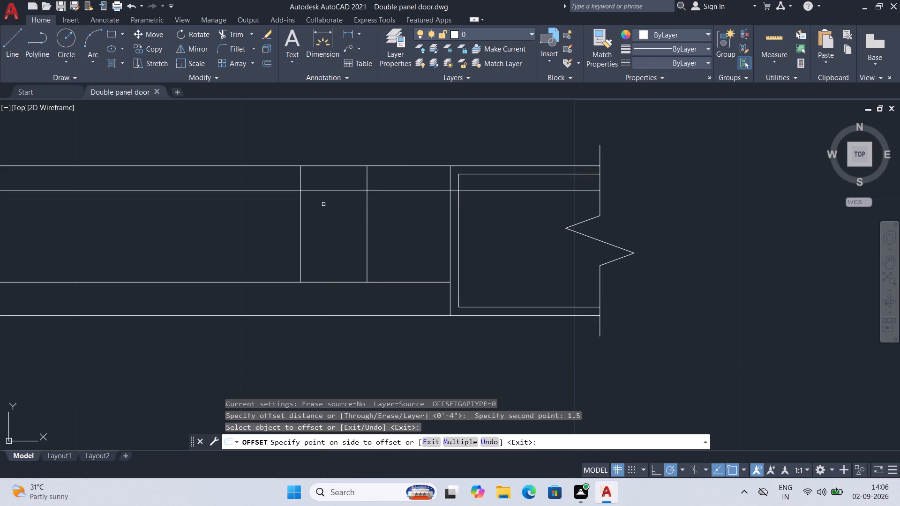
{"action": "key", "text": "ctrl+s"}
{"action": "key", "text": "ctrl+s"}
{"action": "key", "text": "ctrl+s"}
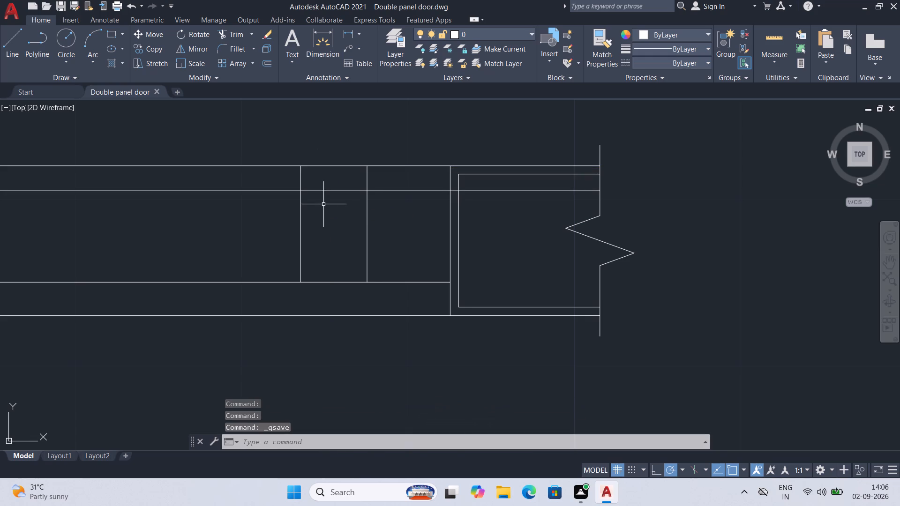
Trim the 4-inch offset vertical below the 1.5-inch horizontal and that horizontal beyond it; try trimming the top line too, and undo that trim.
{"action": "type", "text": "TR"}
{"action": "key", "text": "Return"}
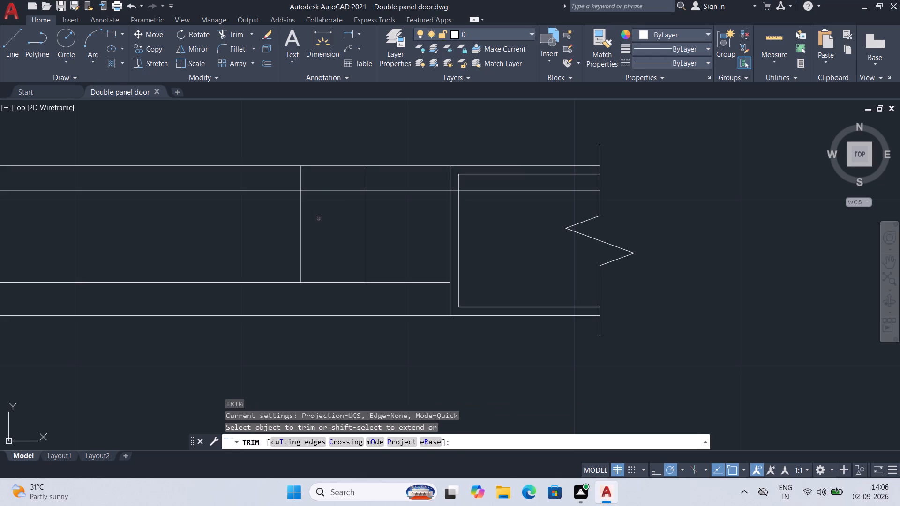
{"action": "left_click", "coordinate": [300, 225]}
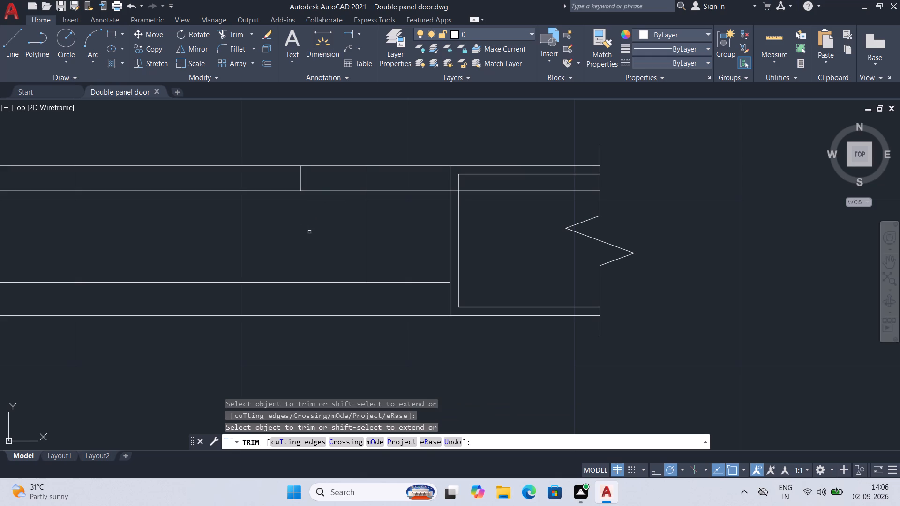
{"action": "left_click", "coordinate": [272, 192]}
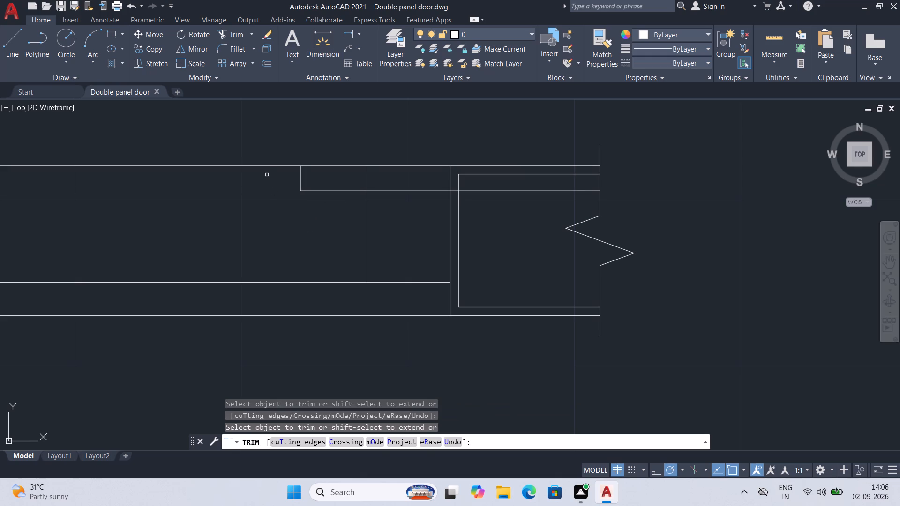
{"action": "left_click", "coordinate": [267, 166]}
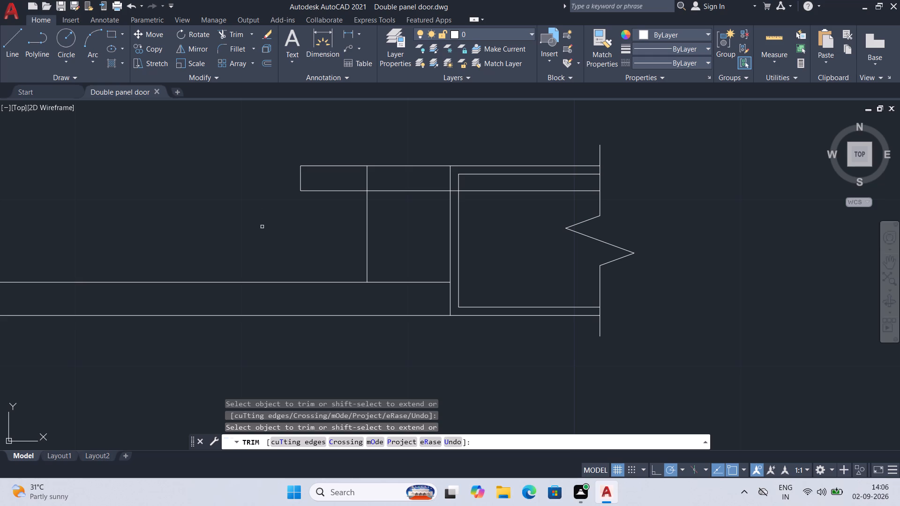
{"action": "key", "text": "ctrl+z"}
Trim the 1.5-inch horizontal back to the frame's vertical edge, remove the leftover short vertical, and save the drawing.
{"action": "scroll", "coordinate": [267, 236], "scroll_direction": "down", "scroll_amount": 1}
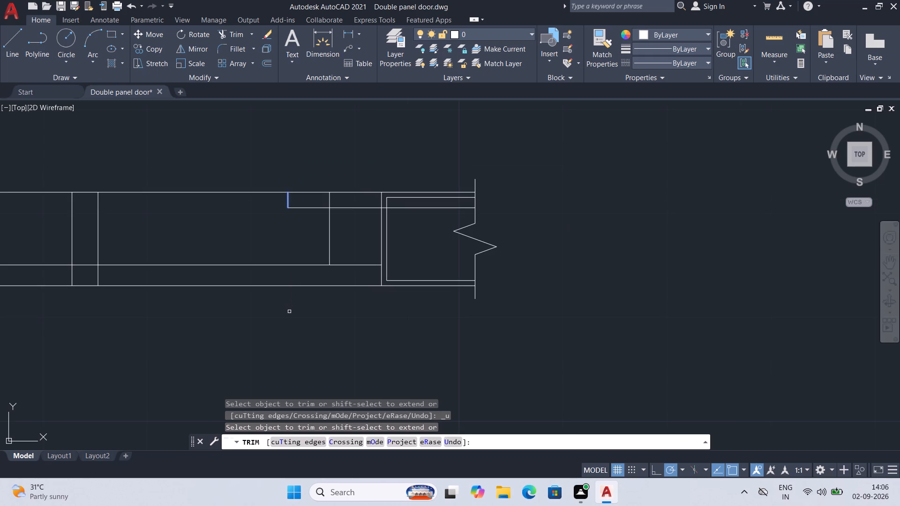
{"action": "left_click", "coordinate": [306, 206]}
{"action": "left_click", "coordinate": [289, 202]}
{"action": "key", "text": "ctrl+s"}
{"action": "key", "text": "ctrl+s"}
{"action": "key", "text": "ctrl+s"}
{"action": "key", "text": "ctrl+s"}
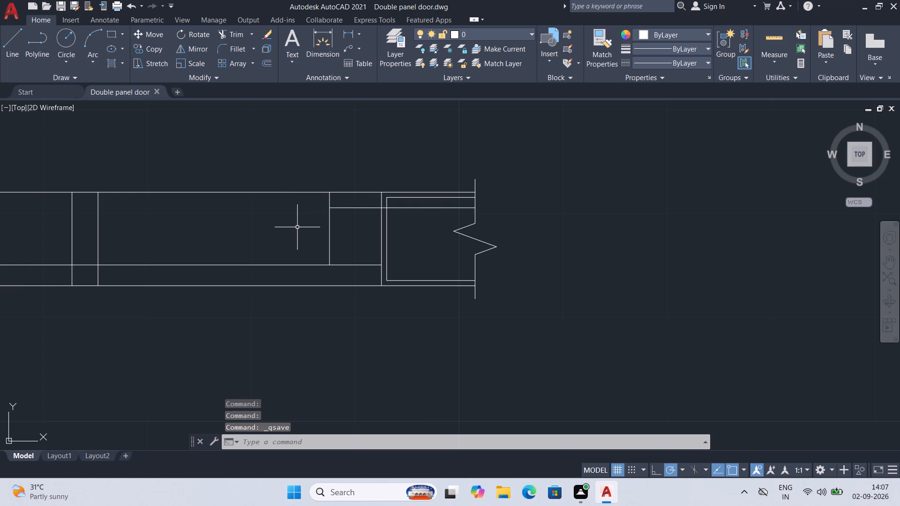
Trim the frame's vertical edge above the 1.5-inch offset horizontal, and save the drawing.
{"action": "scroll", "coordinate": [298, 225], "scroll_direction": "up", "scroll_amount": 1}
{"action": "type", "text": "TR"}
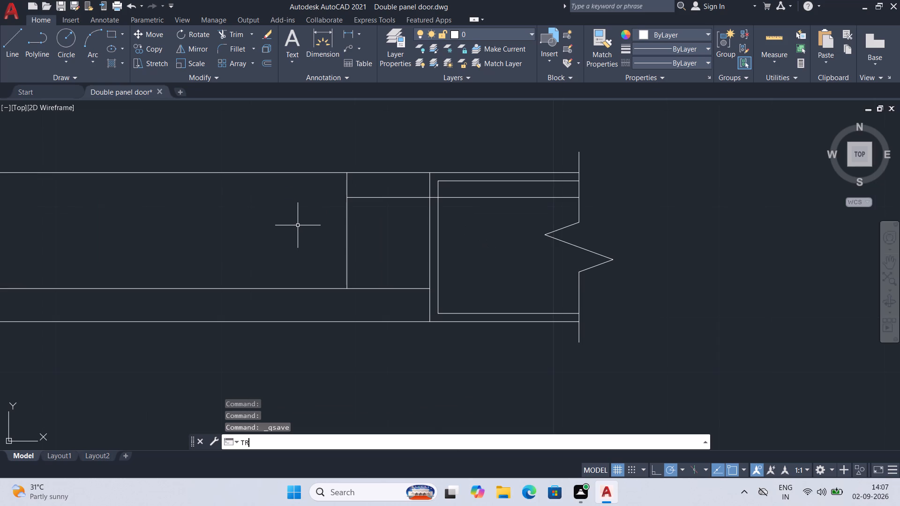
{"action": "key", "text": "Return"}
{"action": "left_click", "coordinate": [347, 186]}
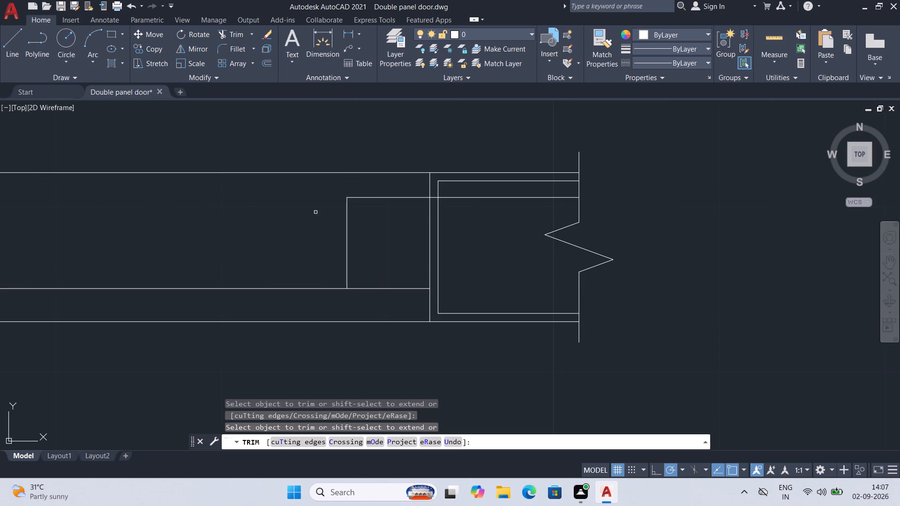
{"action": "key", "text": "ctrl+s"}
{"action": "key", "text": "ctrl+s"}
{"action": "key", "text": "ctrl+s"}
{"action": "key", "text": "ctrl+s"}
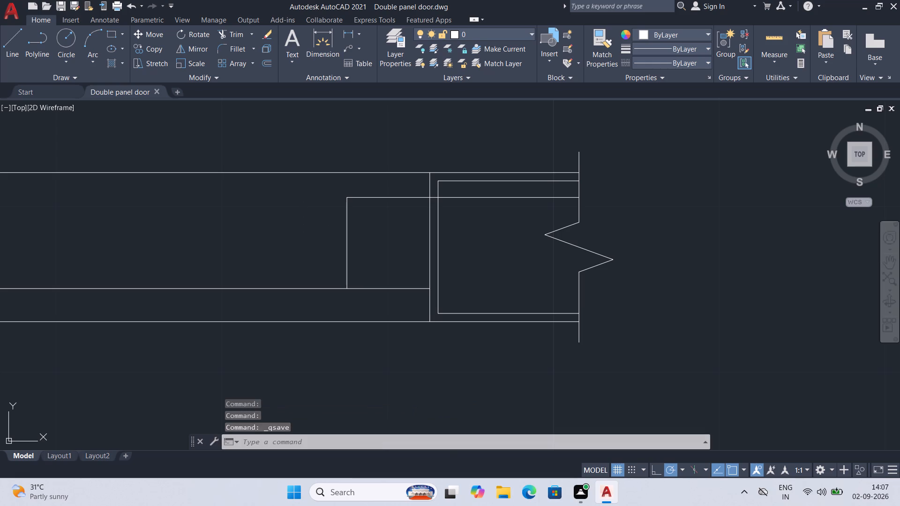
{"action": "key", "text": "ctrl+s"}
{"action": "key", "text": "ctrl+s"}
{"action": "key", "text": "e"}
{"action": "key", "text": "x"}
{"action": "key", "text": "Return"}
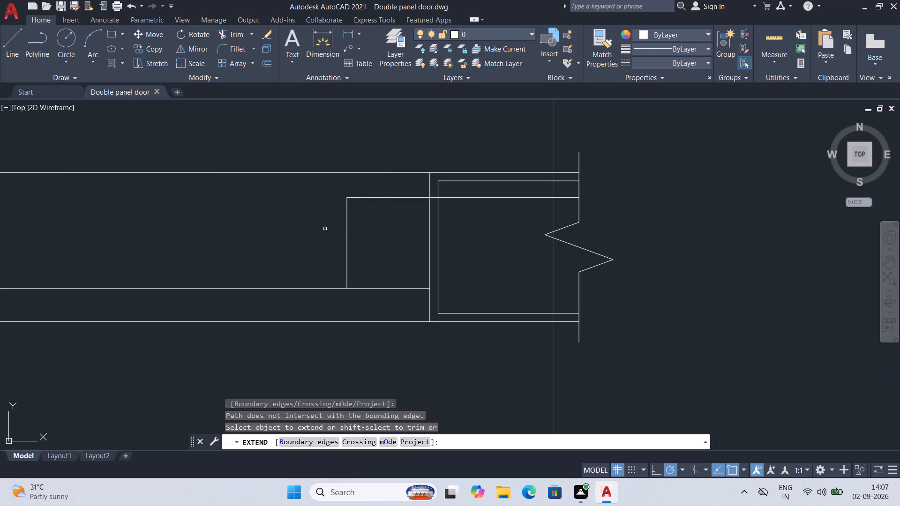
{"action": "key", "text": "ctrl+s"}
With Ortho on, draw a horizontal line from the frame's upper corner across the opening to the nearer full-depth vertical, and save the drawing.
{"action": "key", "text": "l"}
{"action": "key", "text": "Return"}
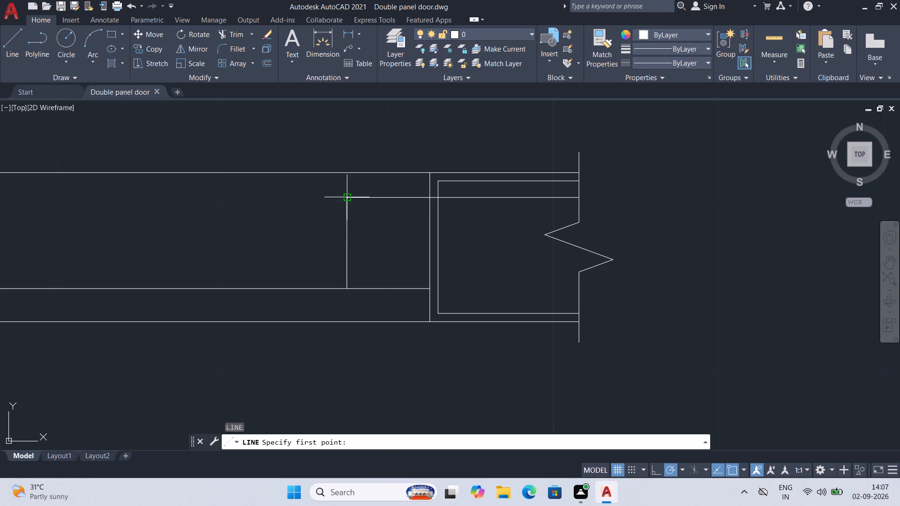
{"action": "left_click", "coordinate": [347, 197]}
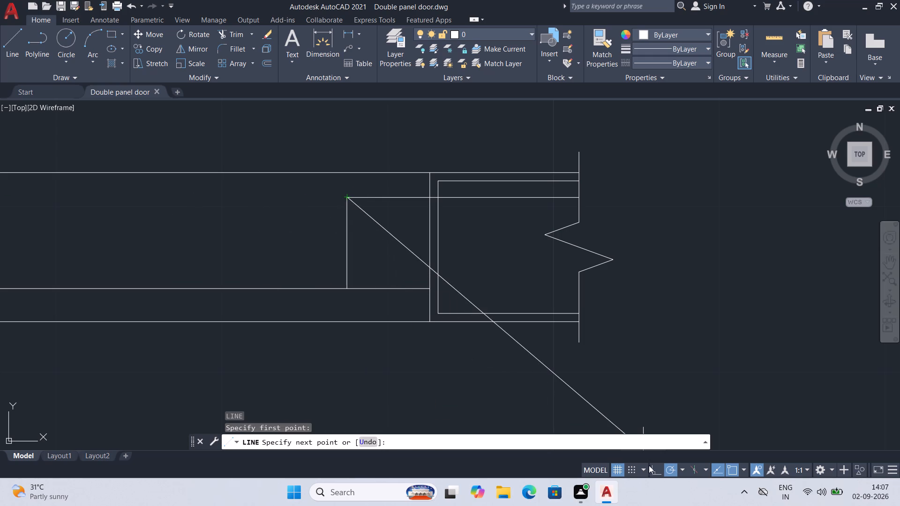
{"action": "left_click", "coordinate": [655, 468]}
{"action": "scroll", "coordinate": [541, 346], "scroll_direction": "down", "scroll_amount": 2}
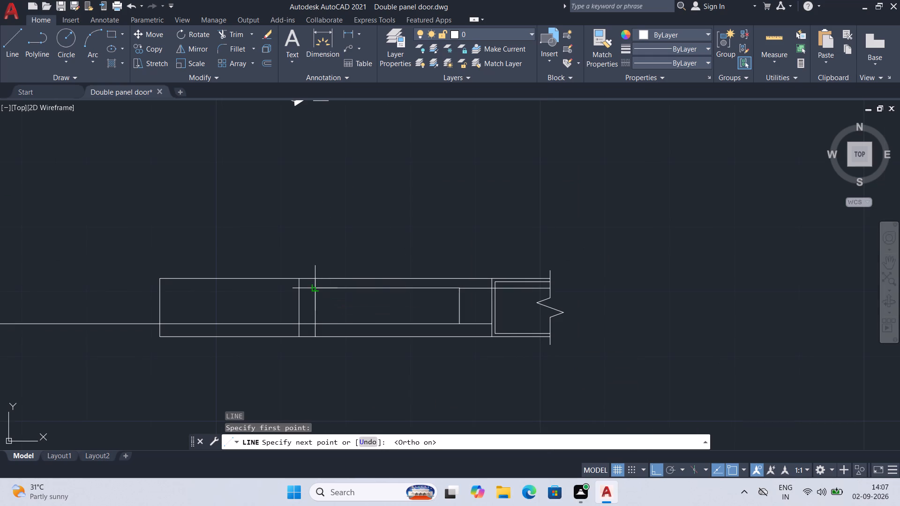
{"action": "left_click", "coordinate": [317, 290]}
{"action": "key", "text": "Return"}
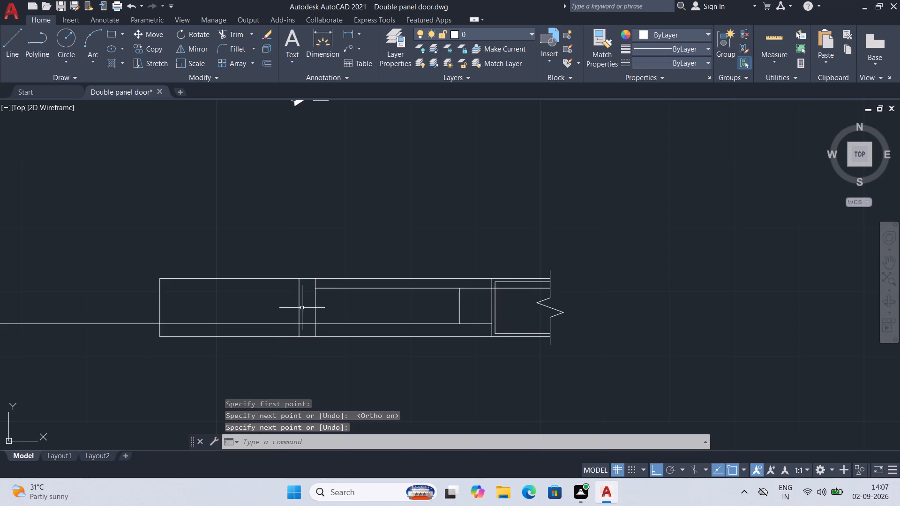
{"action": "key", "text": "ctrl+s"}
{"action": "key", "text": "ctrl+s"}
{"action": "key", "text": "ctrl+s"}
Offset the new horizontal shutter line 1.5 inches downward, and save the drawing.
{"action": "key", "text": "o"}
{"action": "key", "text": "Return"}
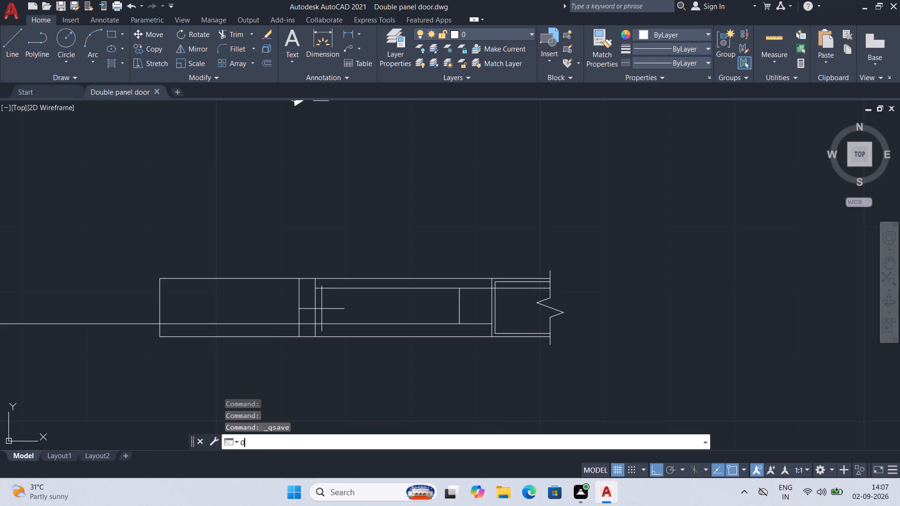
{"action": "scroll", "coordinate": [442, 288], "scroll_direction": "up", "scroll_amount": 1}
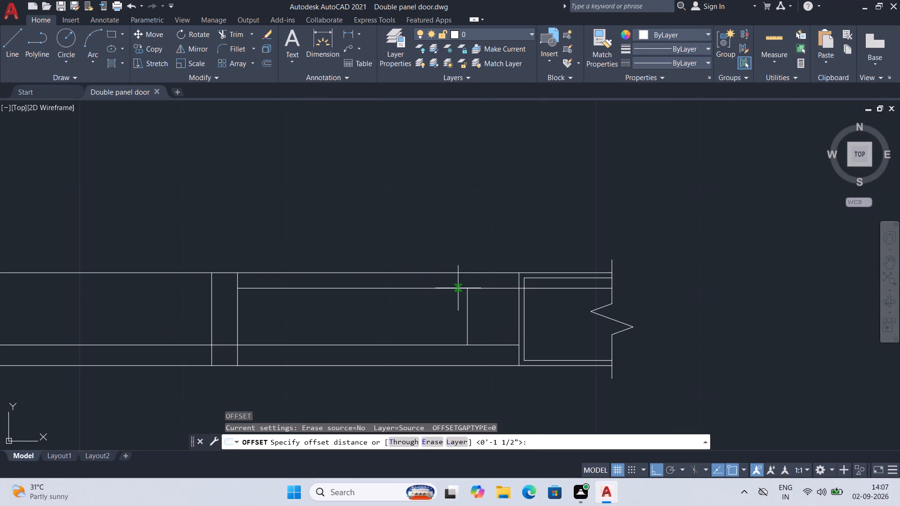
{"action": "left_click", "coordinate": [470, 291]}
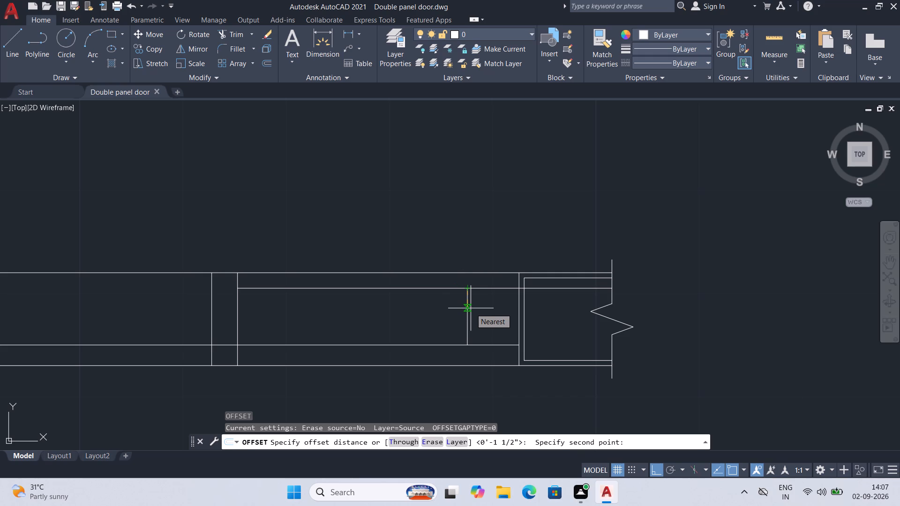
{"action": "key", "text": "1"}
{"action": "type", "text": ".5"}
{"action": "key", "text": "Return"}
{"action": "left_click", "coordinate": [452, 288]}
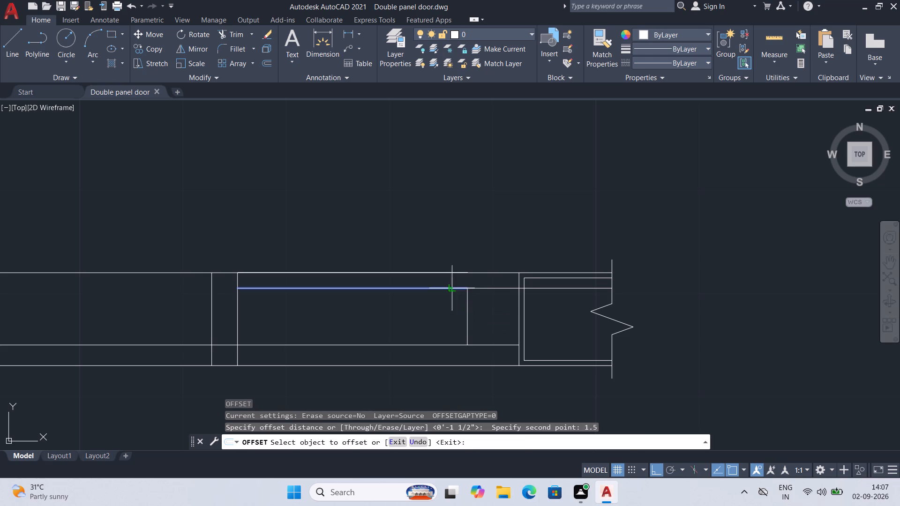
{"action": "left_click", "coordinate": [452, 316]}
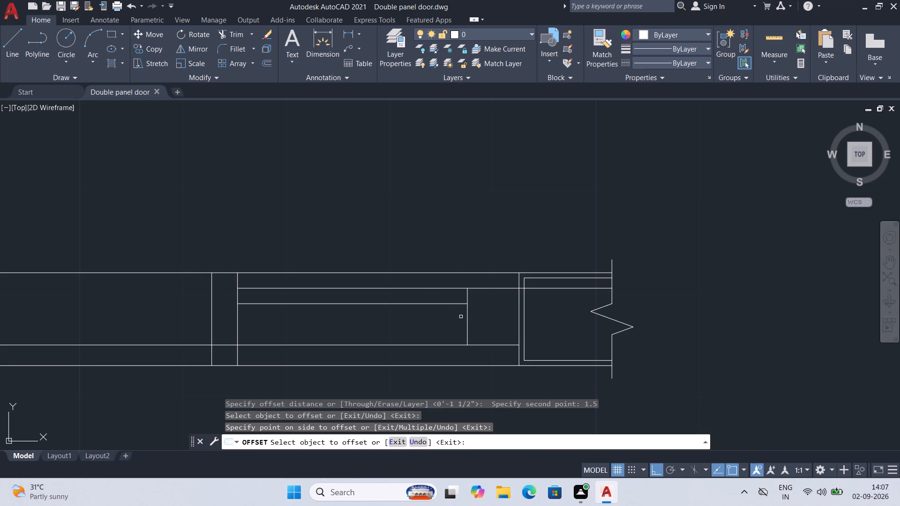
{"action": "key", "text": "ctrl+s"}
{"action": "key", "text": "ctrl+s"}
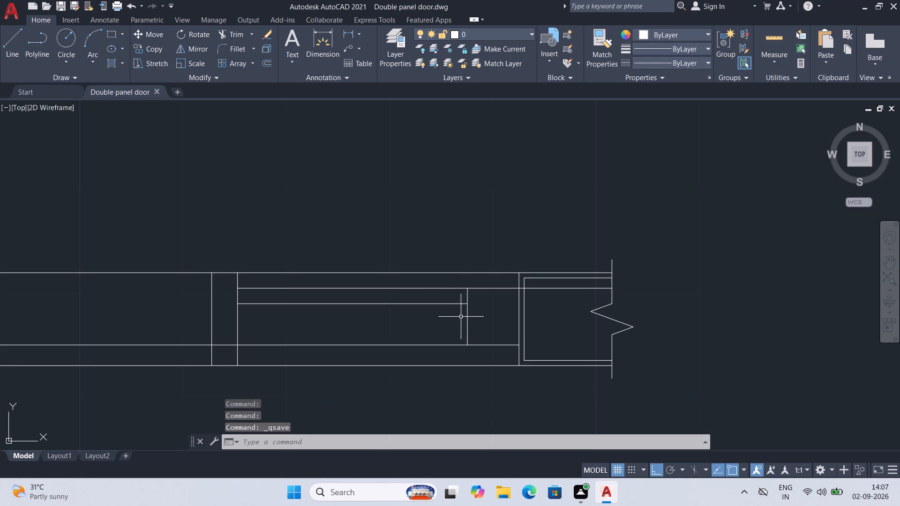
Offset the frame's short vertical edge 4 inches into the opening across the shutter lines, and save the drawing.
{"action": "key", "text": "o"}
{"action": "key", "text": "Return"}
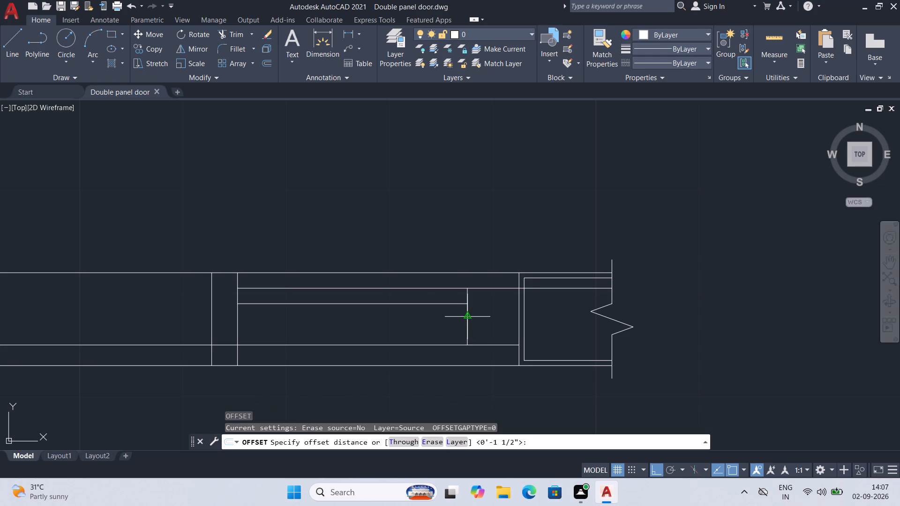
{"action": "left_click", "coordinate": [464, 318]}
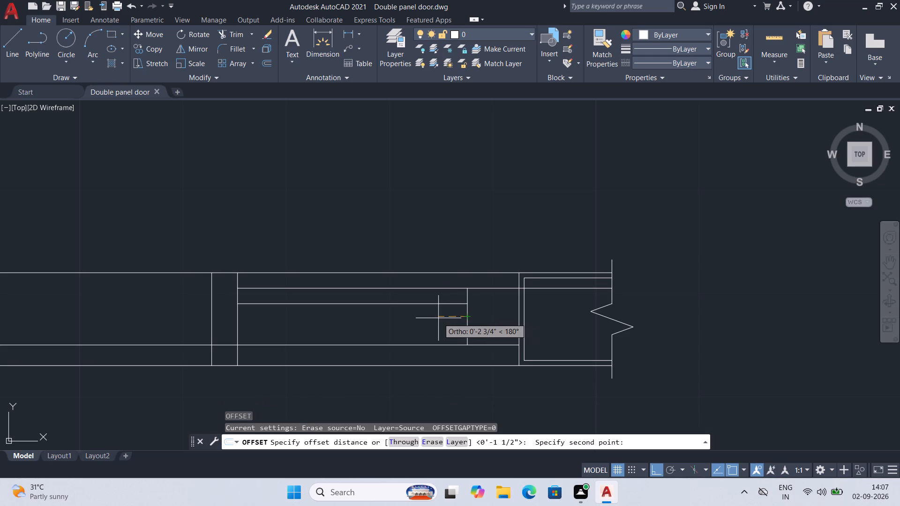
{"action": "key", "text": "4"}
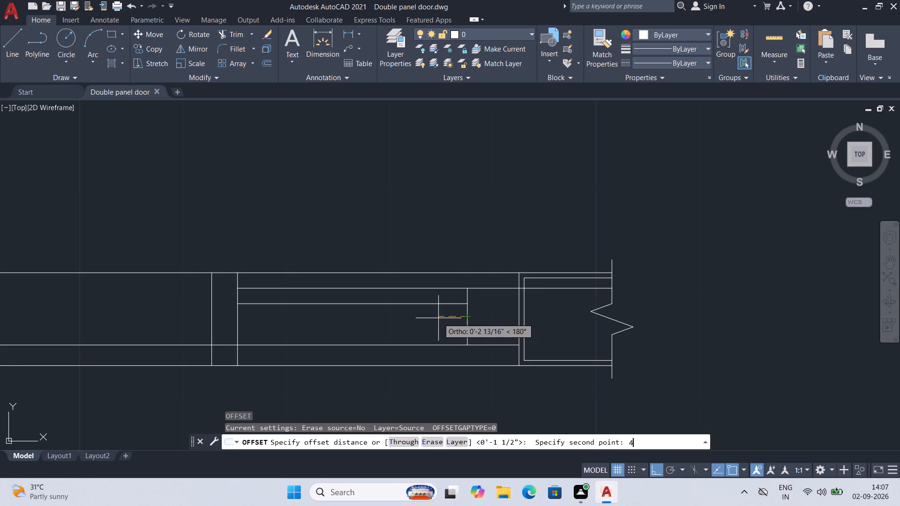
{"action": "key", "text": "Return"}
{"action": "left_click", "coordinate": [468, 320]}
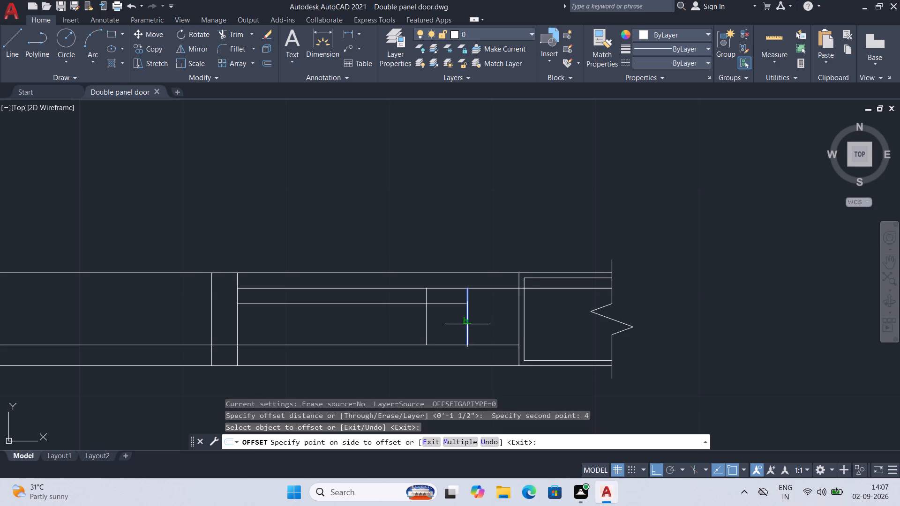
{"action": "left_click", "coordinate": [444, 323]}
{"action": "key", "text": "ctrl+s"}
{"action": "key", "text": "ctrl+s"}
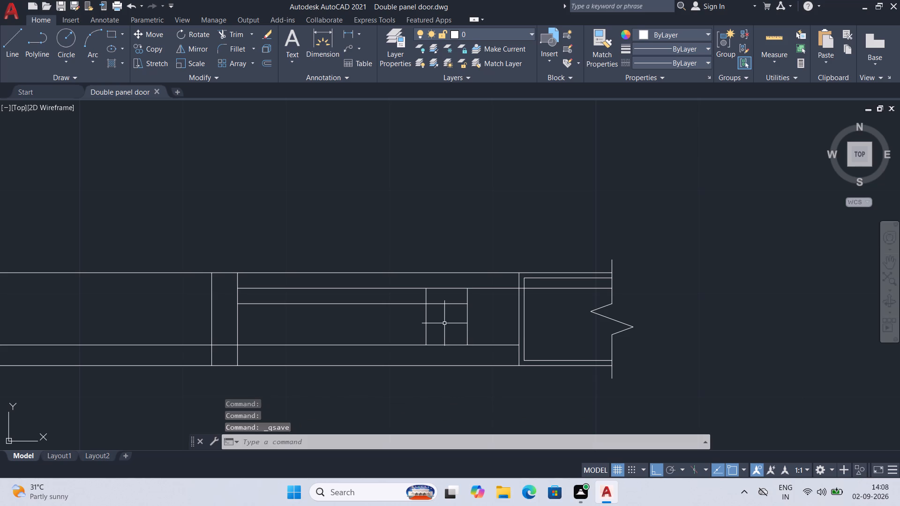
{"action": "key", "text": "ctrl+s"}
{"action": "key", "text": "ctrl+s"}
Trim both shutter horizontals on the opening side of the 4-inch offset vertical, trim that vertical below the shutter, and save.
{"action": "type", "text": "TR"}
{"action": "key", "text": "Return"}
{"action": "left_click", "coordinate": [412, 278]}
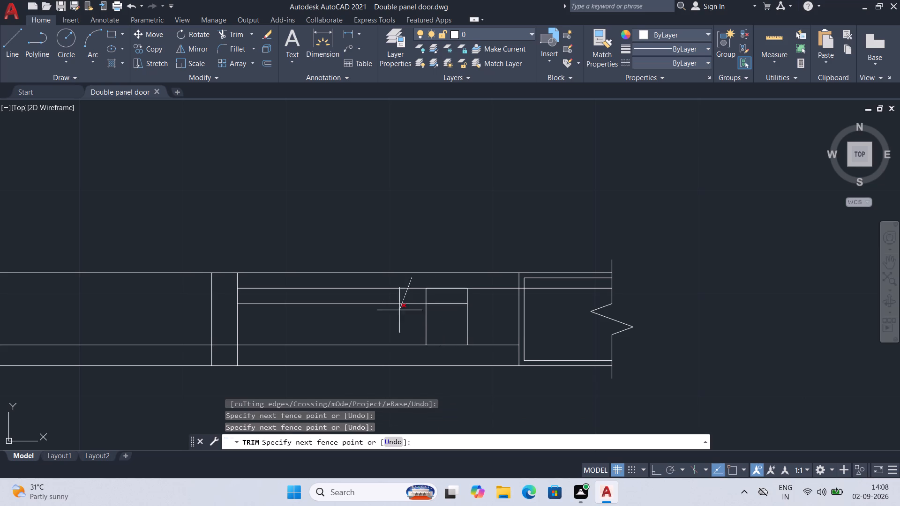
{"action": "left_click", "coordinate": [394, 322]}
{"action": "left_click", "coordinate": [437, 321]}
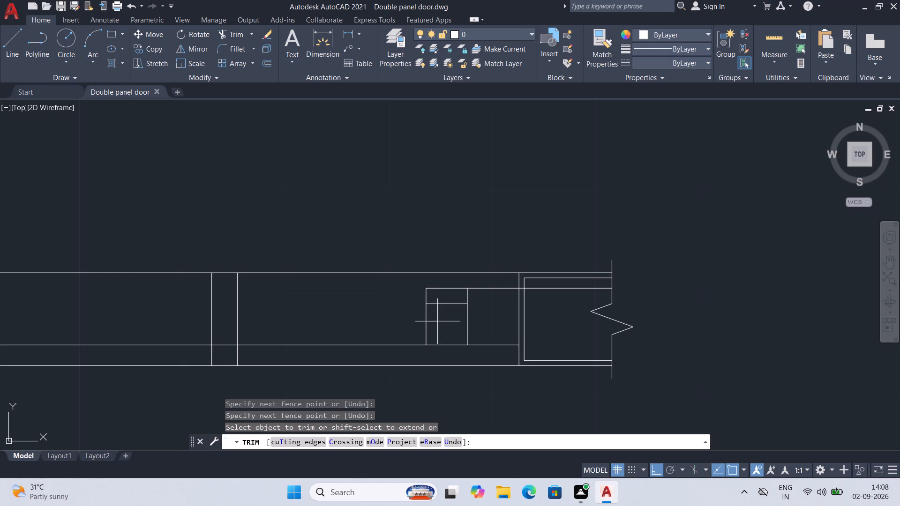
{"action": "left_click", "coordinate": [405, 326]}
{"action": "key", "text": "ctrl+s"}
{"action": "key", "text": "ctrl+s"}
{"action": "key", "text": "ctrl+s"}
{"action": "key", "text": "ctrl+s"}
{"action": "key", "text": "ctrl+s"}
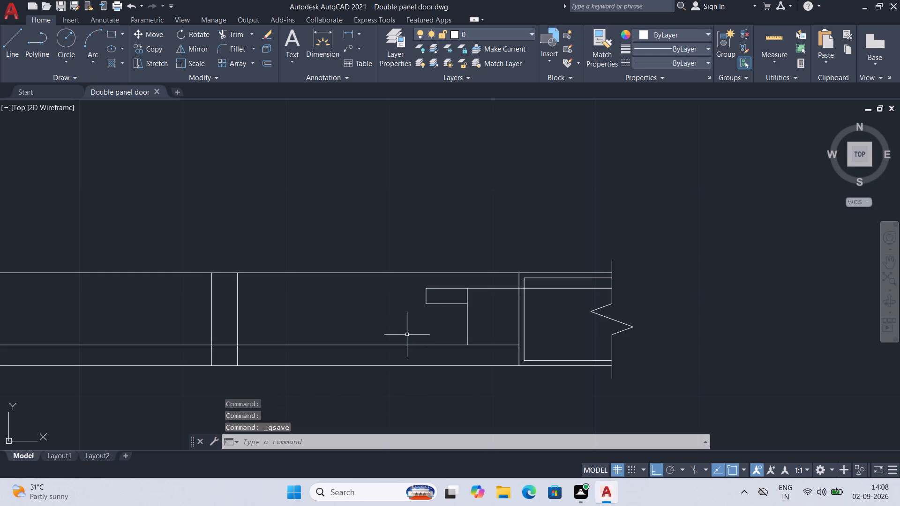
{"action": "key", "text": "ctrl+s"}
{"action": "key", "text": "ctrl+s"}
Extend both shutter horizontals from the short stile vertical back to the full-depth vertical across the opening, and save the drawing.
{"action": "type", "text": "EX"}
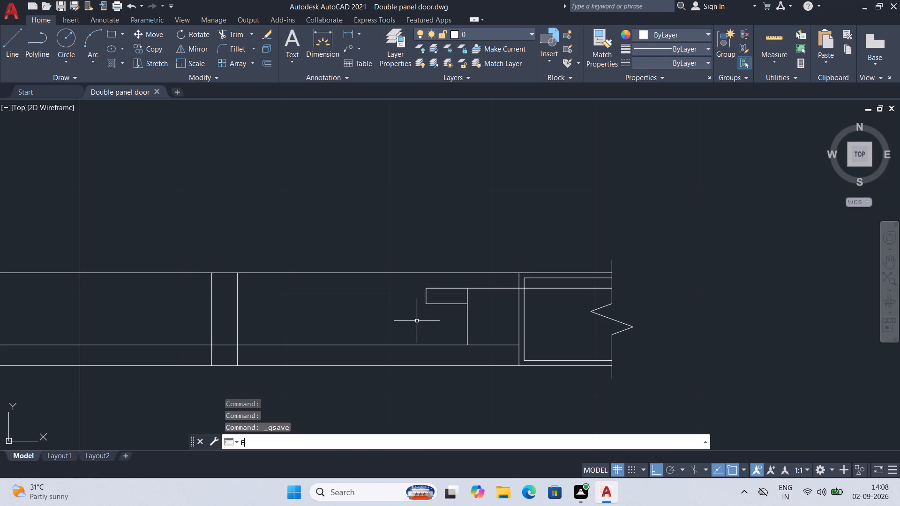
{"action": "key", "text": "Return"}
{"action": "left_click", "coordinate": [427, 303]}
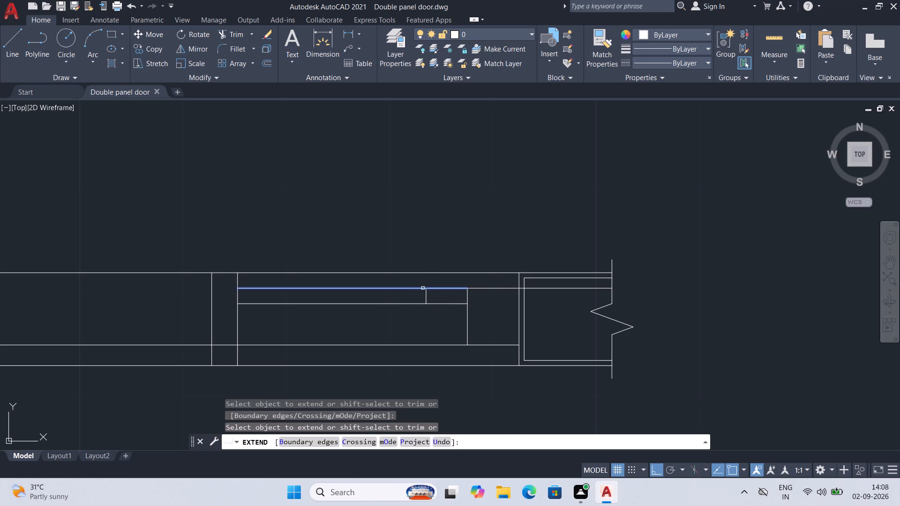
{"action": "left_click", "coordinate": [425, 290]}
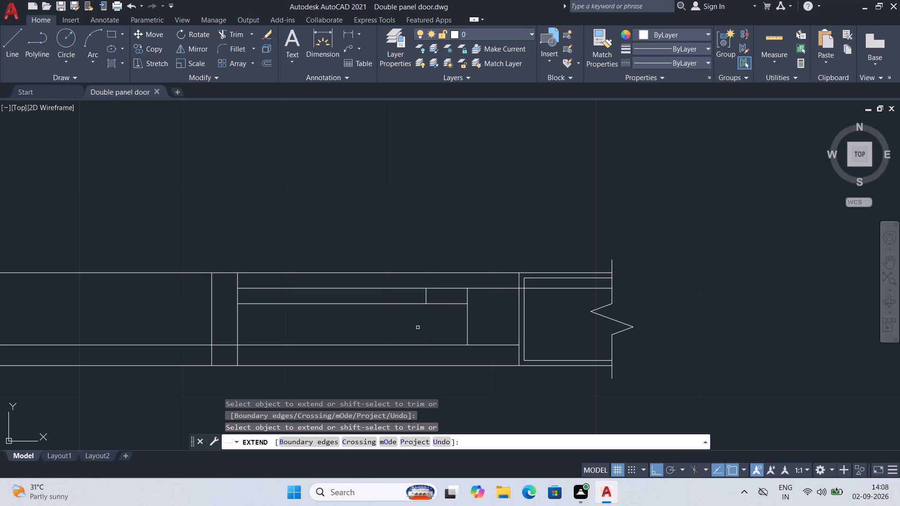
{"action": "key", "text": "ctrl+s"}
{"action": "key", "text": "ctrl+s"}
{"action": "key", "text": "ctrl+s"}
{"action": "key", "text": "ctrl+s"}
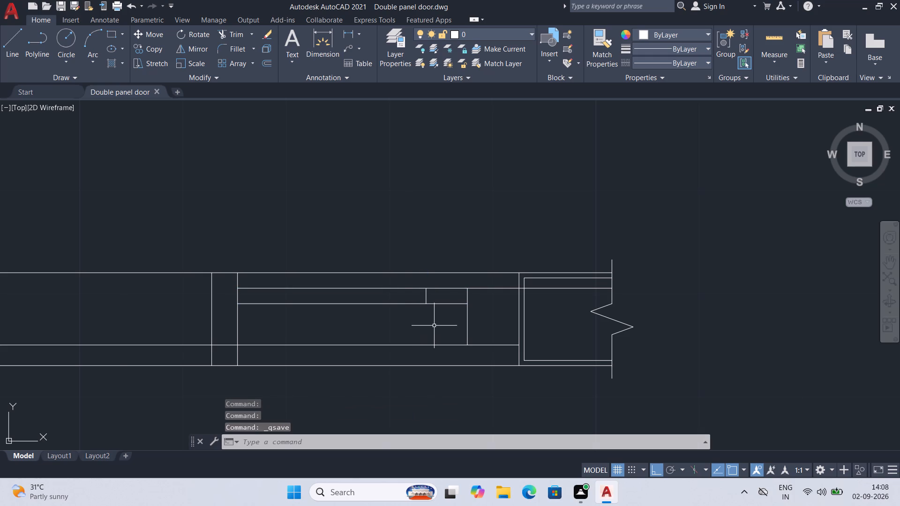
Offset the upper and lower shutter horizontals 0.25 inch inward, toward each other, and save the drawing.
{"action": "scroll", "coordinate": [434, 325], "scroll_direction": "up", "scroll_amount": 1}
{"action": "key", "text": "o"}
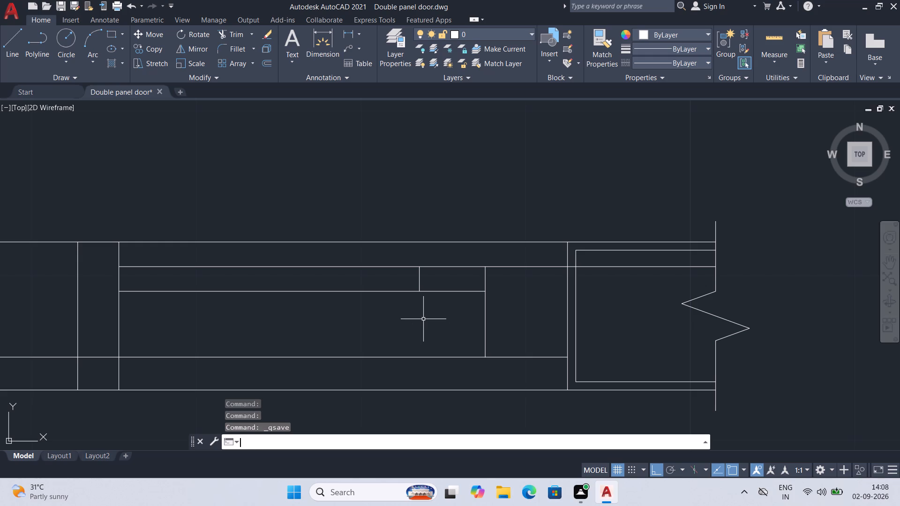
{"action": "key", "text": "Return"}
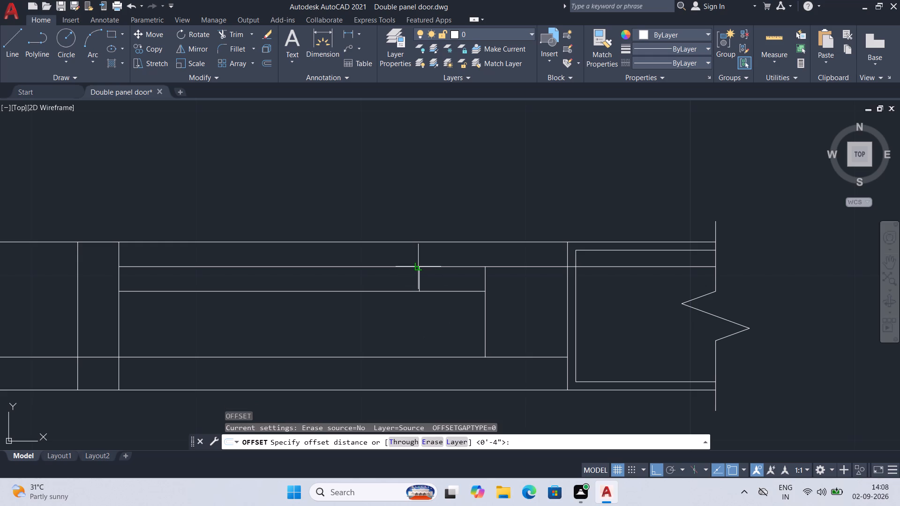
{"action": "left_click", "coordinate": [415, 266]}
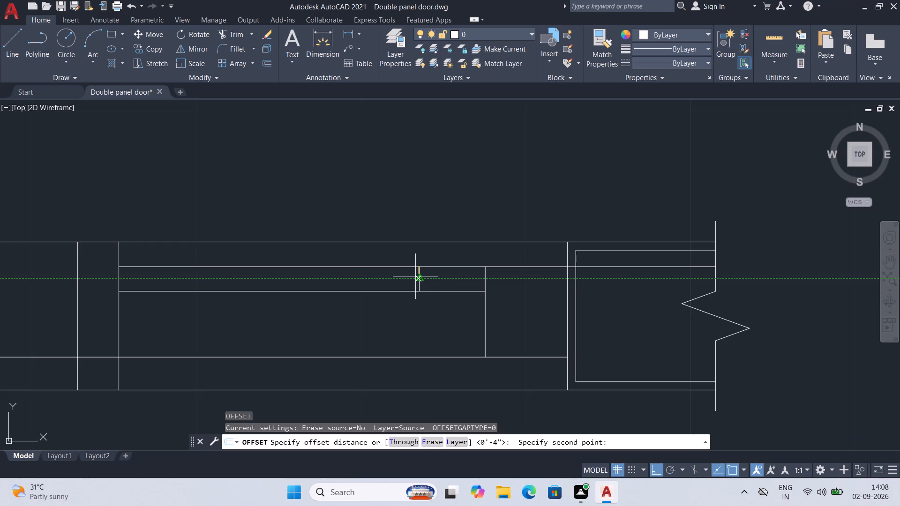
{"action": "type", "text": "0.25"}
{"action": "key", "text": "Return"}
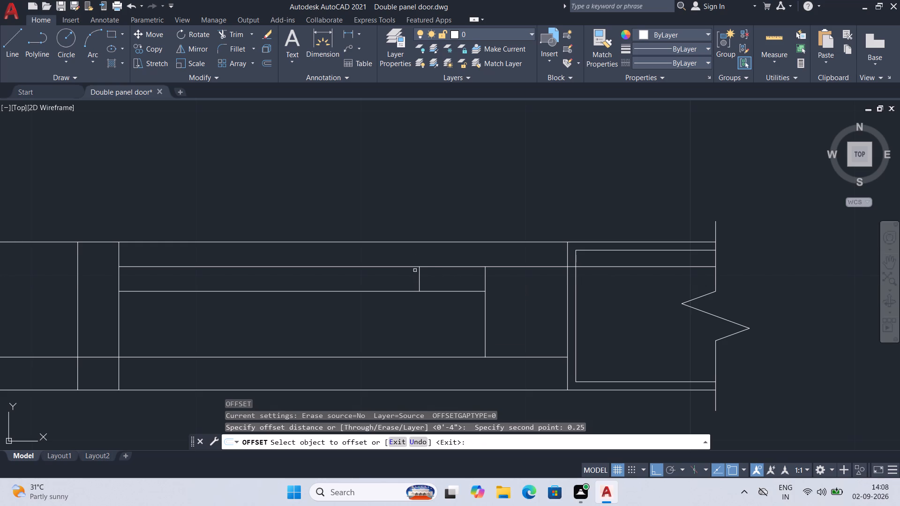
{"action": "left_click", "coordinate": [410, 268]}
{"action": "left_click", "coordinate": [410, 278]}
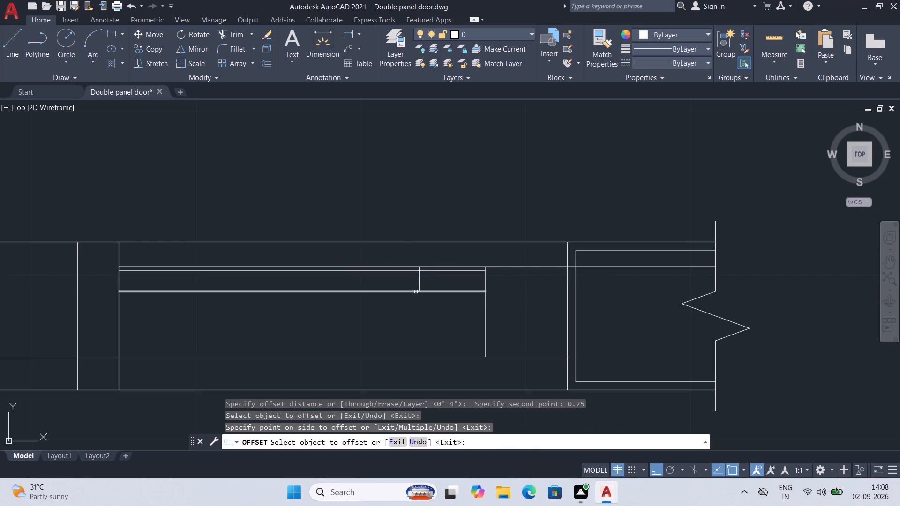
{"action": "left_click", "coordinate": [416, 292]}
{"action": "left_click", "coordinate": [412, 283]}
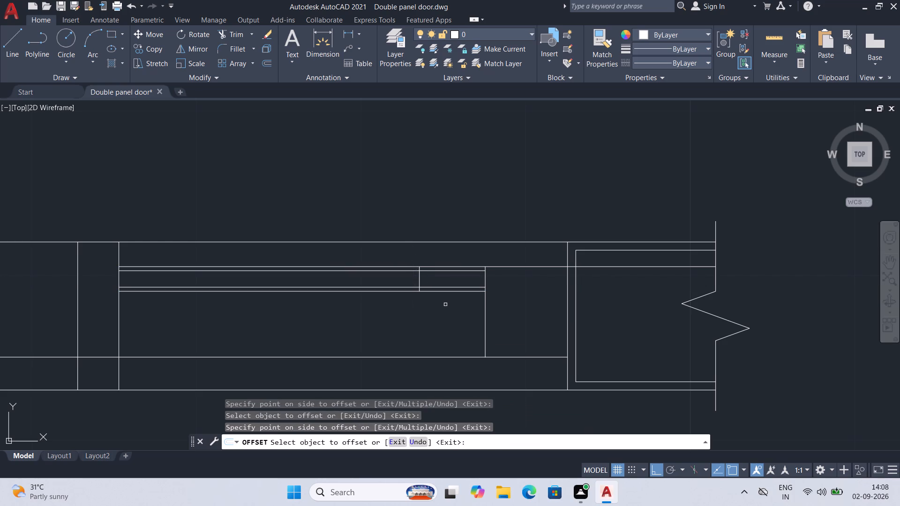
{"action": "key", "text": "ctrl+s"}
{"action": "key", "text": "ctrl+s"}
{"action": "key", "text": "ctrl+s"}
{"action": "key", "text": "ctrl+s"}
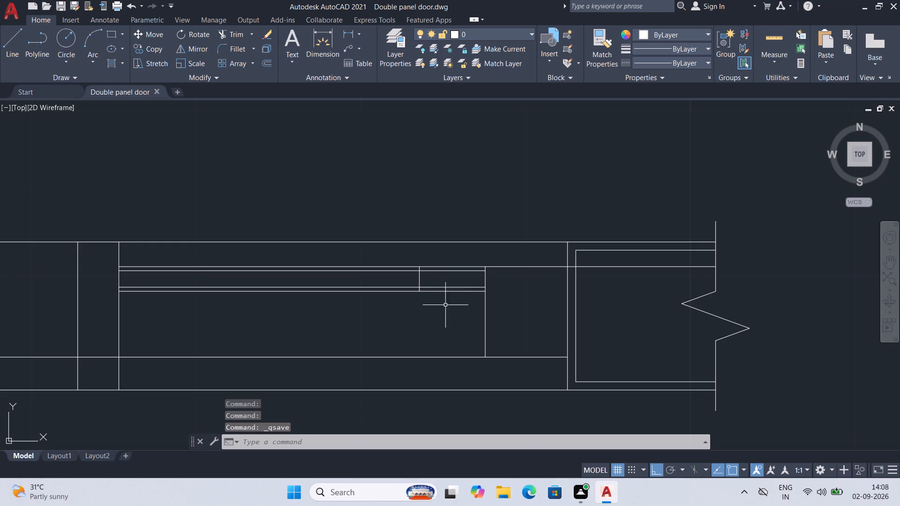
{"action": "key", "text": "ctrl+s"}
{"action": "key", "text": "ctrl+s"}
Check the spacing between the two inner shutter lines at the stile vertical with a linear dimension, without placing it.
{"action": "left_click", "coordinate": [345, 31]}
{"action": "scroll", "coordinate": [418, 337], "scroll_direction": "up", "scroll_amount": 2}
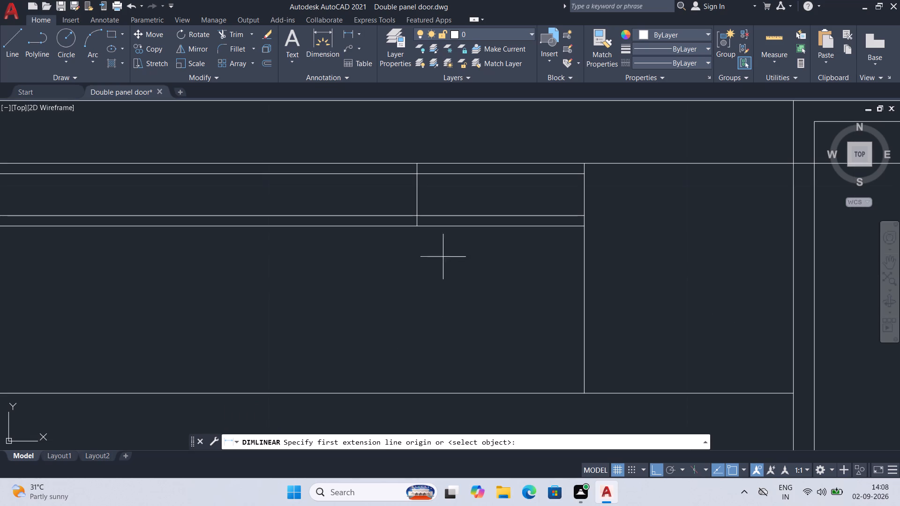
{"action": "left_click", "coordinate": [419, 214]}
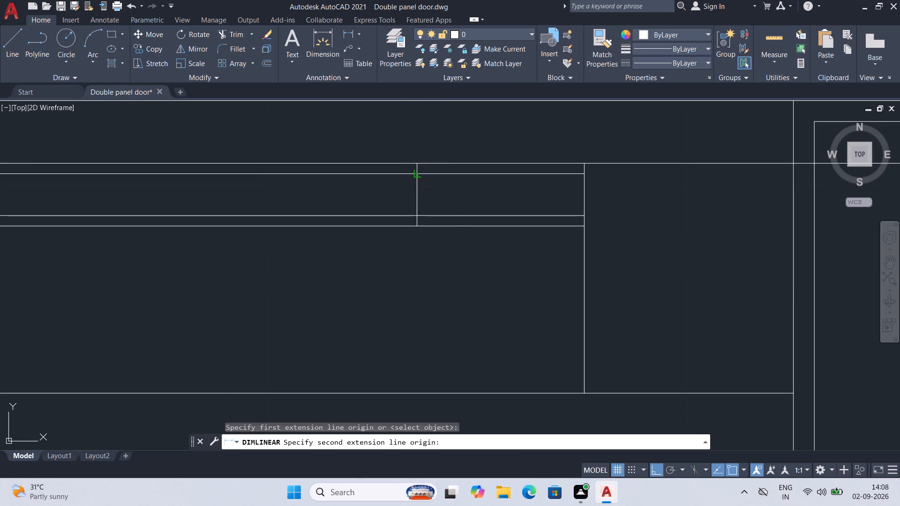
{"action": "left_click", "coordinate": [420, 174]}
{"action": "scroll", "coordinate": [429, 163], "scroll_direction": "down", "scroll_amount": 2}
{"action": "scroll", "coordinate": [419, 248], "scroll_direction": "down", "scroll_amount": 2}
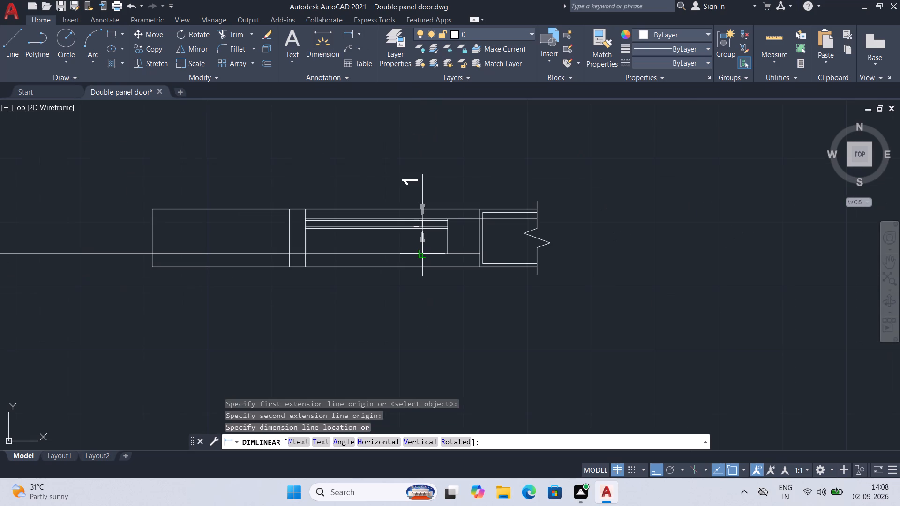
{"action": "key", "text": "Escape"}
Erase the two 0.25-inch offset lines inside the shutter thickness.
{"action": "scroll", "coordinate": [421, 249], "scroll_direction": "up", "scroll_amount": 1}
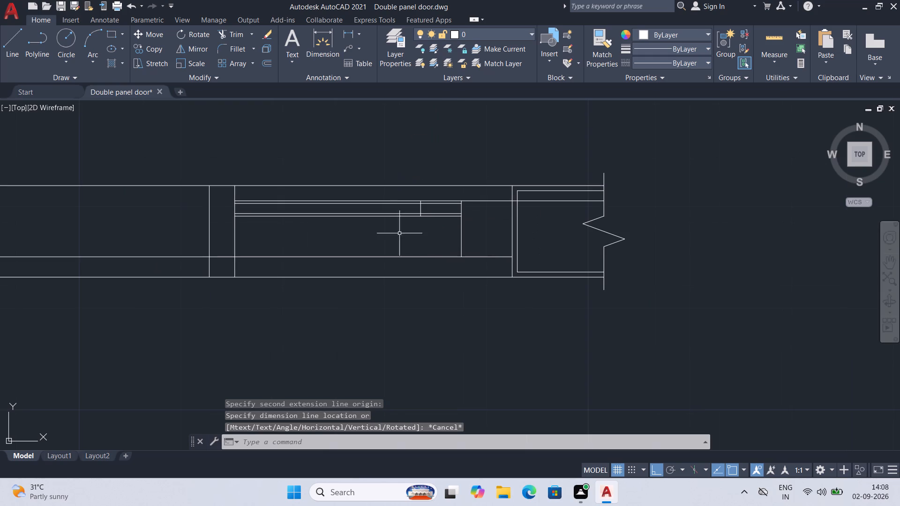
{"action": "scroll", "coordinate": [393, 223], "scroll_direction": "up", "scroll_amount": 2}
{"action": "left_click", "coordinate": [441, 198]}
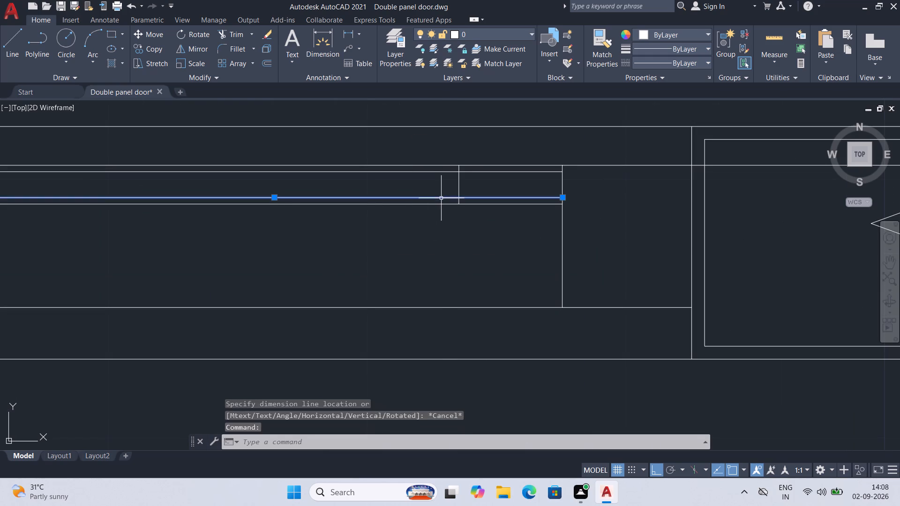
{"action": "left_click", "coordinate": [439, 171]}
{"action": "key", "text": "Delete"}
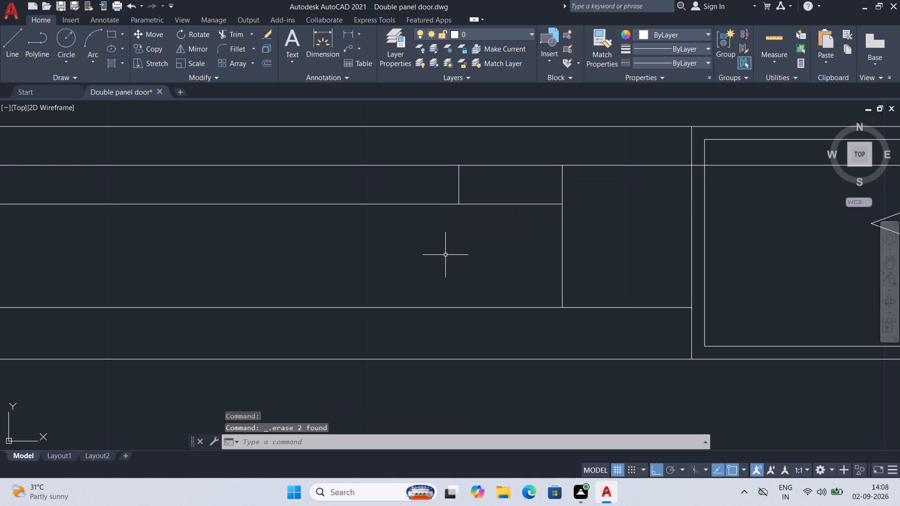
Offset the upper and lower shutter horizontals 0.5 inch inward for the panel thickness, and save the drawing.
{"action": "key", "text": "o"}
{"action": "key", "text": "Return"}
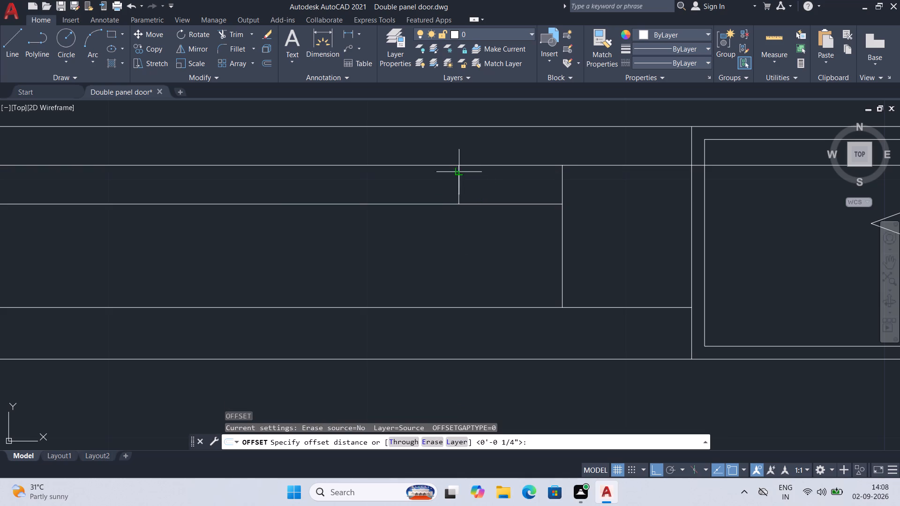
{"action": "left_click", "coordinate": [460, 164]}
{"action": "type", "text": "0.5"}
{"action": "key", "text": "Return"}
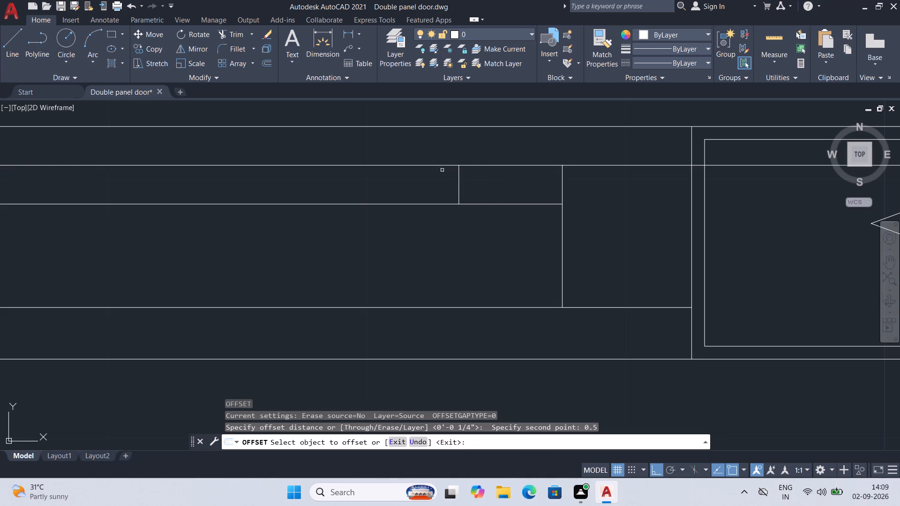
{"action": "left_click", "coordinate": [435, 166]}
{"action": "left_click", "coordinate": [434, 172]}
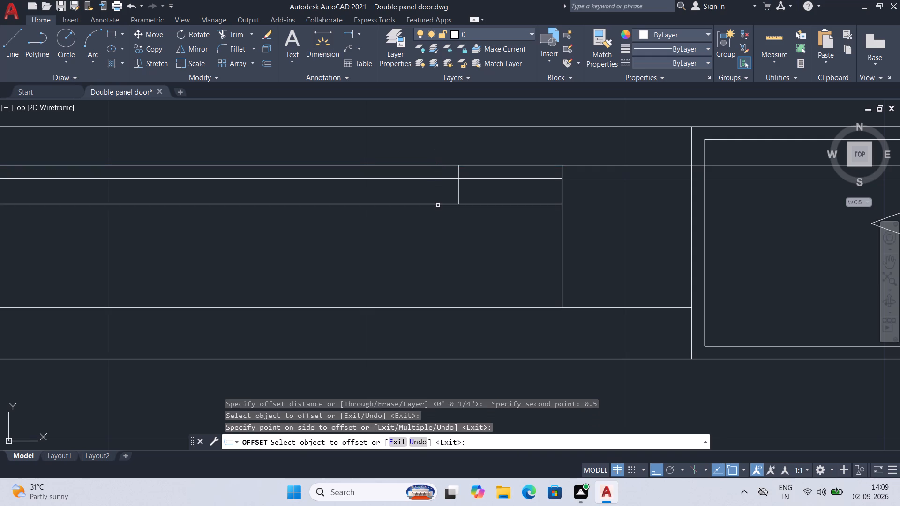
{"action": "left_click", "coordinate": [438, 204]}
{"action": "left_click", "coordinate": [437, 195]}
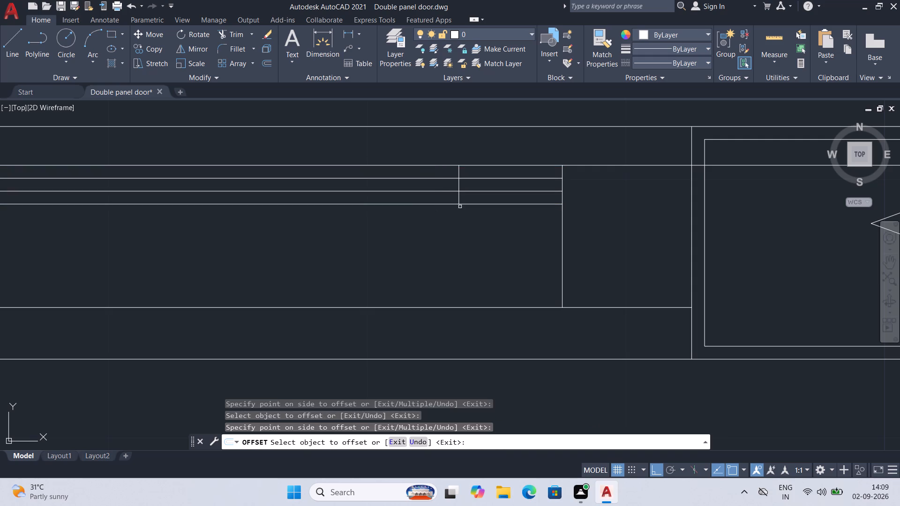
{"action": "key", "text": "ctrl+s"}
{"action": "key", "text": "ctrl+s"}
{"action": "key", "text": "ctrl+s"}
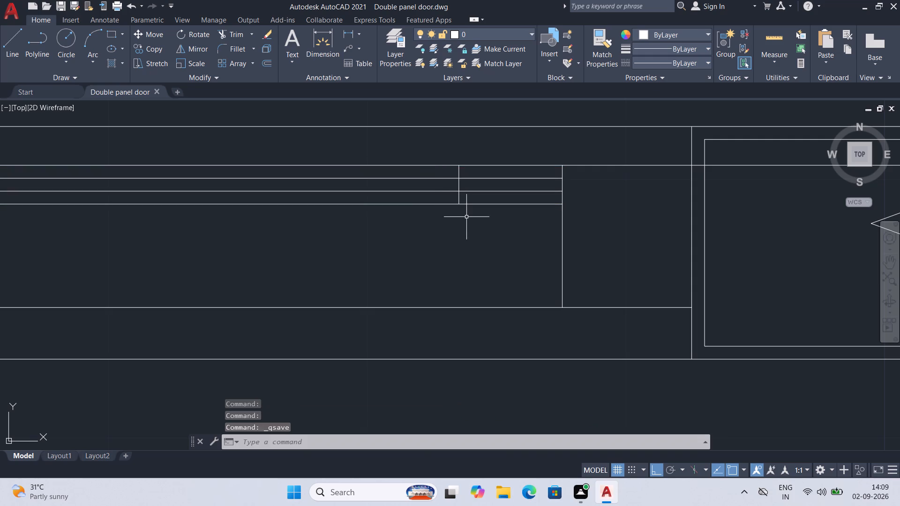
Check the spacing between the two inner shutter lines at the stile vertical with a linear dimension, without placing it, and save the drawing.
{"action": "left_click", "coordinate": [345, 31]}
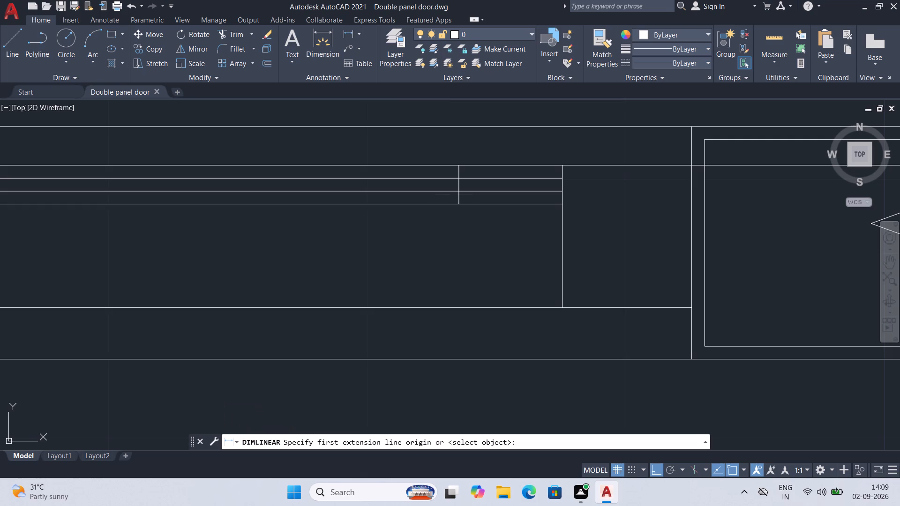
{"action": "scroll", "coordinate": [468, 195], "scroll_direction": "up", "scroll_amount": 2}
{"action": "left_click", "coordinate": [441, 184]}
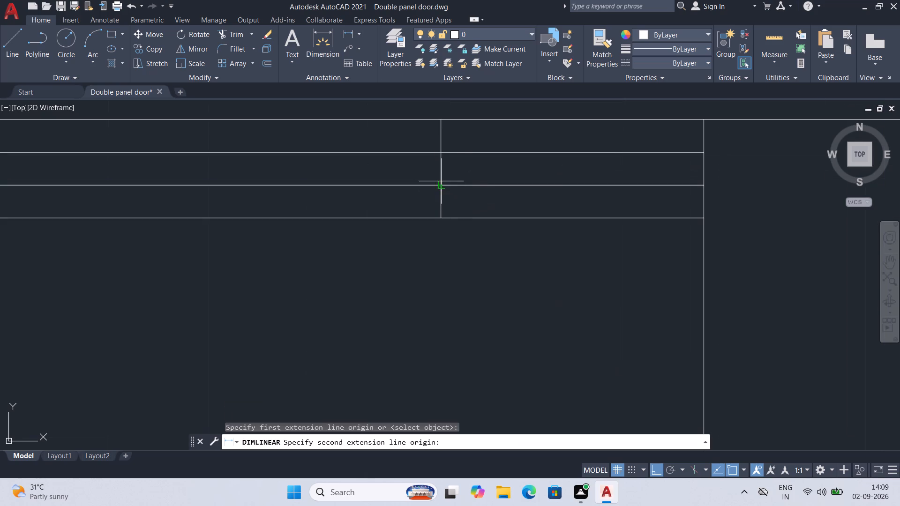
{"action": "left_click", "coordinate": [442, 152]}
{"action": "scroll", "coordinate": [449, 173], "scroll_direction": "down", "scroll_amount": 2}
{"action": "scroll", "coordinate": [472, 210], "scroll_direction": "down", "scroll_amount": 3}
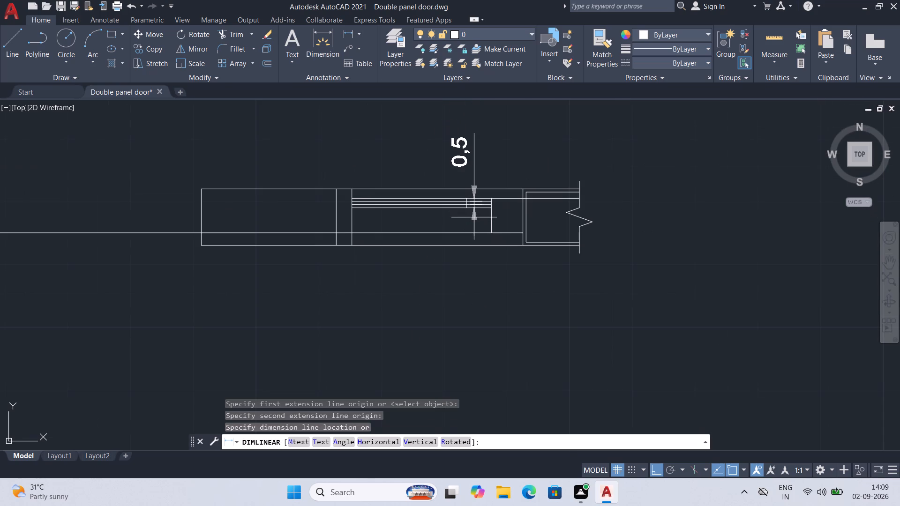
{"action": "key", "text": "Escape"}
{"action": "key", "text": "ctrl+s"}
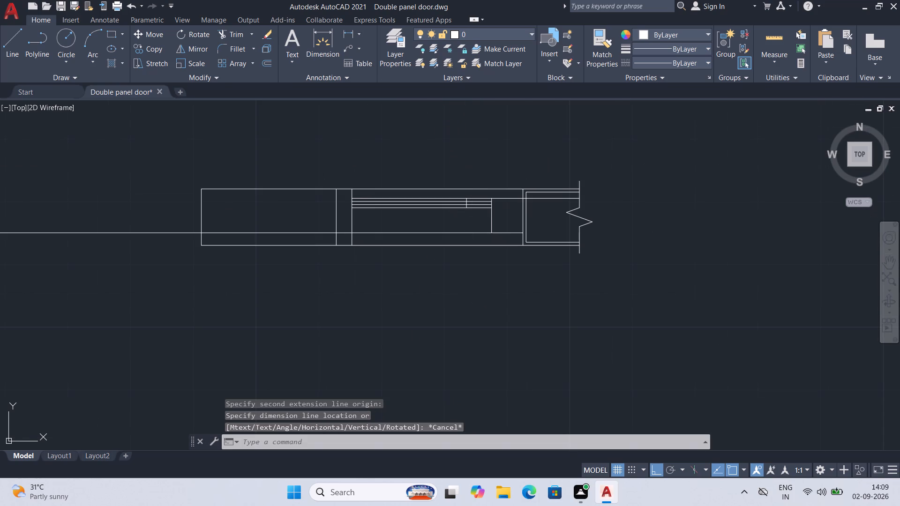
Examine the shutter section in the plan against the door elevation and the panel and rail notes above it.
{"action": "scroll", "coordinate": [472, 220], "scroll_direction": "up", "scroll_amount": 2}
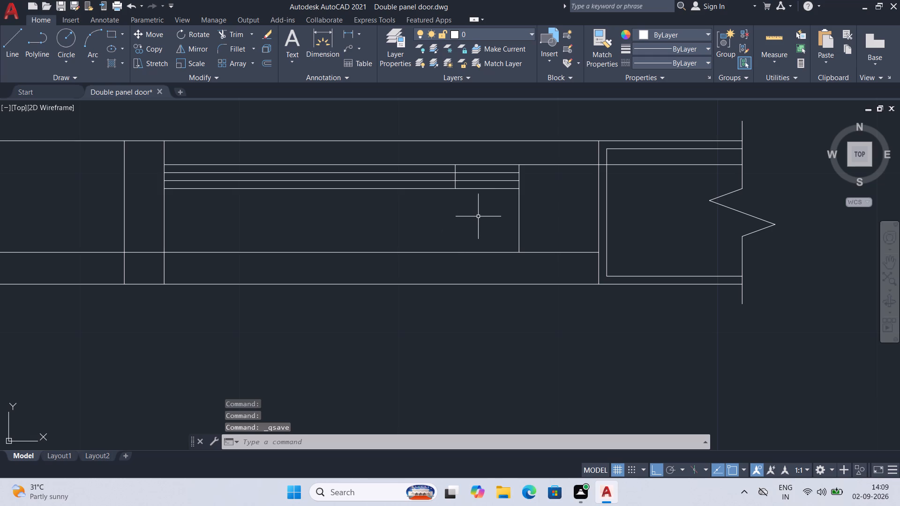
{"action": "scroll", "coordinate": [478, 218], "scroll_direction": "up", "scroll_amount": 1}
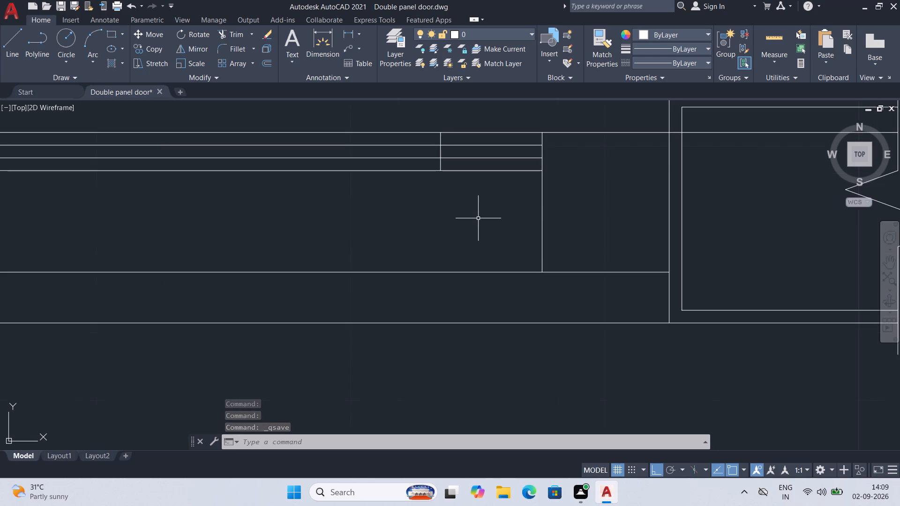
{"action": "middle_click_drag", "start_coordinate": [478, 218], "coordinate": [475, 258]}
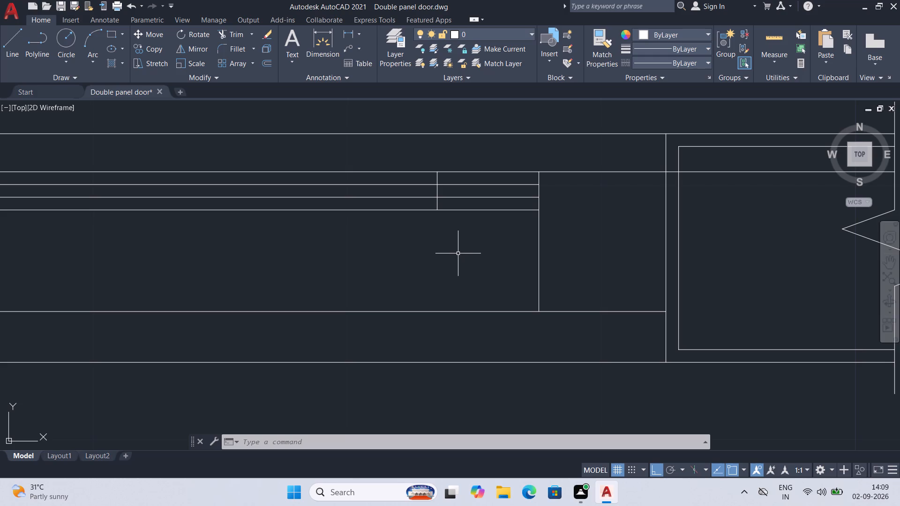
{"action": "scroll", "coordinate": [460, 253], "scroll_direction": "down", "scroll_amount": 1}
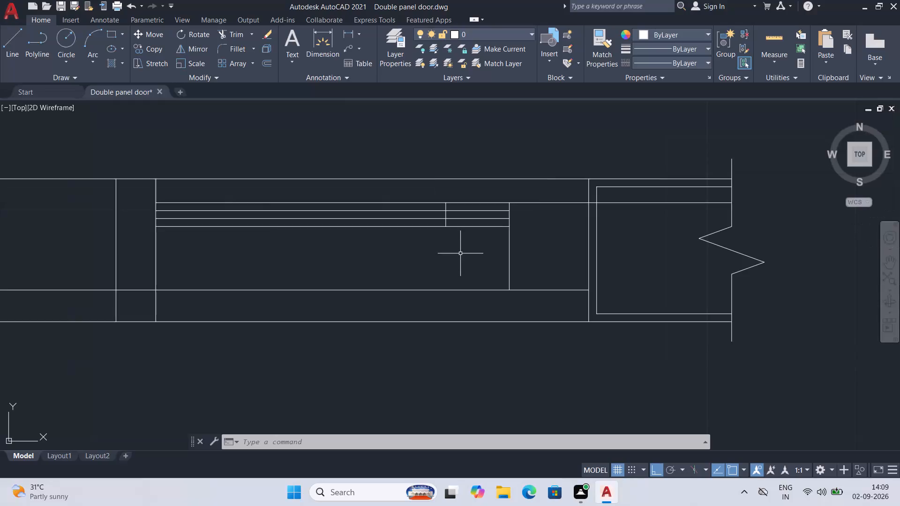
{"action": "scroll", "coordinate": [460, 253], "scroll_direction": "down", "scroll_amount": 3}
{"action": "scroll", "coordinate": [480, 201], "scroll_direction": "down", "scroll_amount": 1}
{"action": "middle_click_drag", "start_coordinate": [480, 196], "coordinate": [433, 282]}
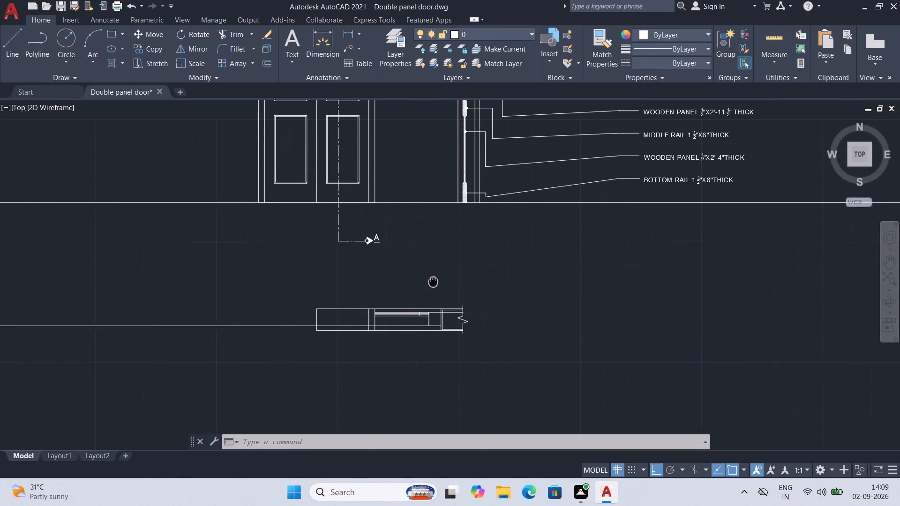
{"action": "middle_click_drag", "start_coordinate": [433, 282], "coordinate": [426, 287]}
{"action": "scroll", "coordinate": [426, 286], "scroll_direction": "up", "scroll_amount": 2}
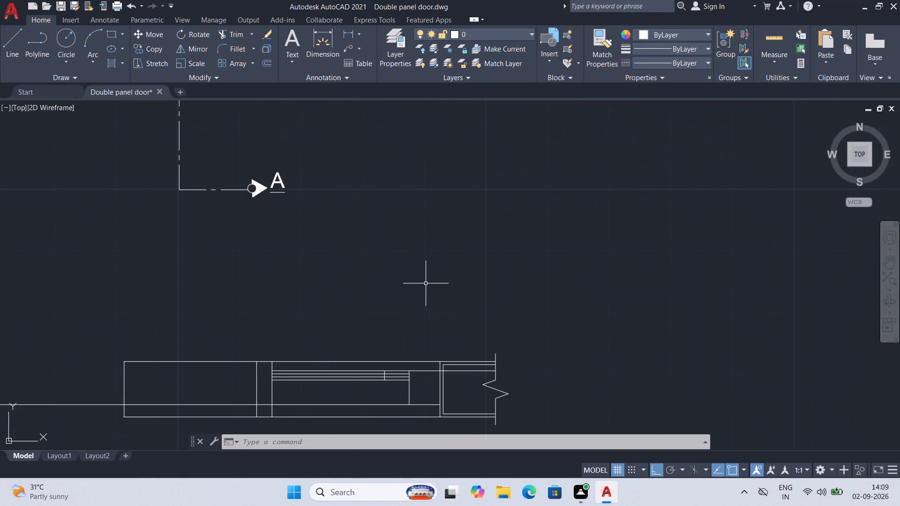
{"action": "scroll", "coordinate": [426, 283], "scroll_direction": "down", "scroll_amount": 2}
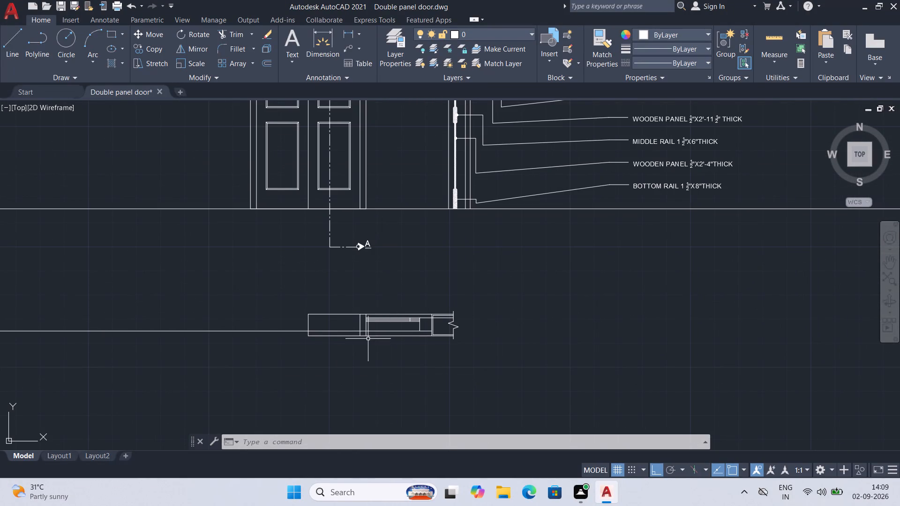
Check the distance between the two frame verticals beside the shutter with a linear dimension, without placing it.
{"action": "scroll", "coordinate": [376, 341], "scroll_direction": "up", "scroll_amount": 4}
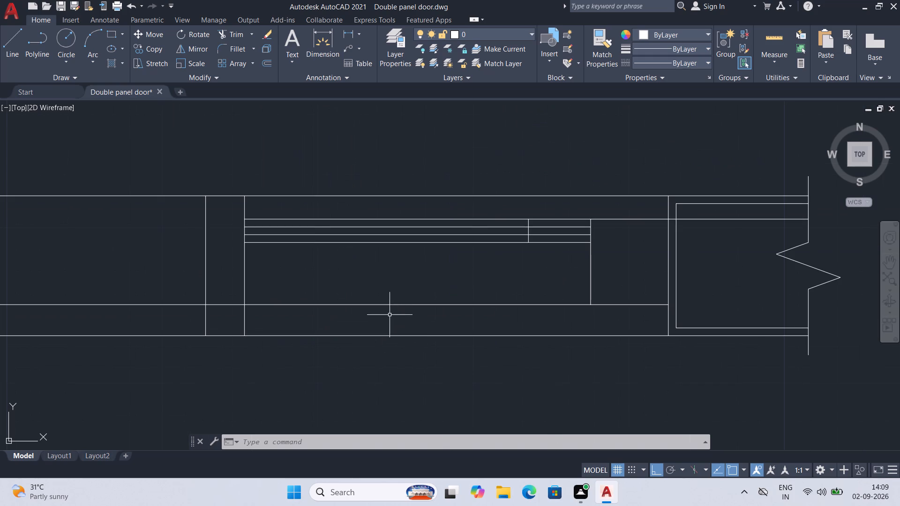
{"action": "left_click", "coordinate": [348, 34]}
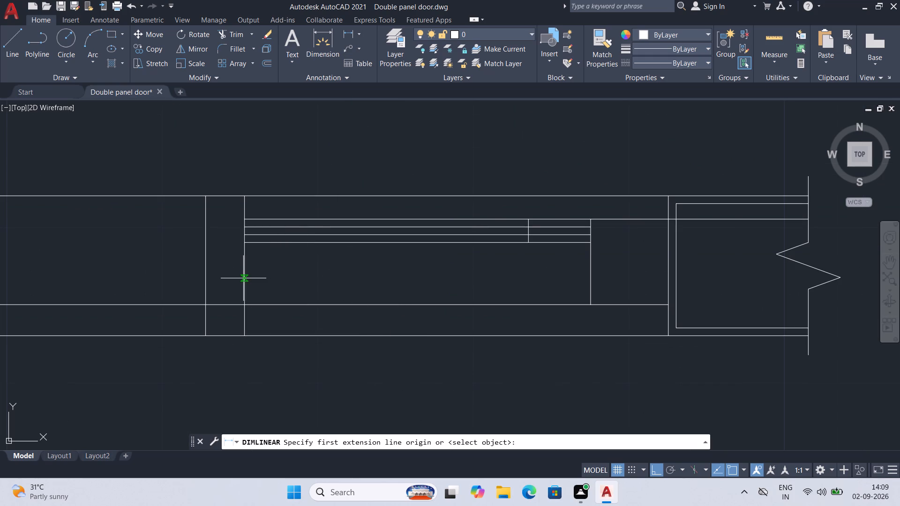
{"action": "left_click", "coordinate": [245, 278]}
{"action": "left_click", "coordinate": [202, 275]}
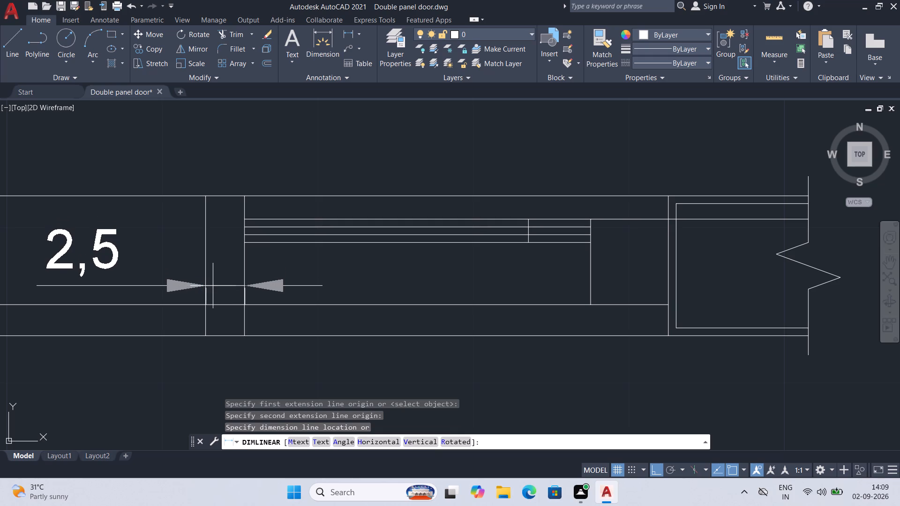
{"action": "key", "text": "Escape"}
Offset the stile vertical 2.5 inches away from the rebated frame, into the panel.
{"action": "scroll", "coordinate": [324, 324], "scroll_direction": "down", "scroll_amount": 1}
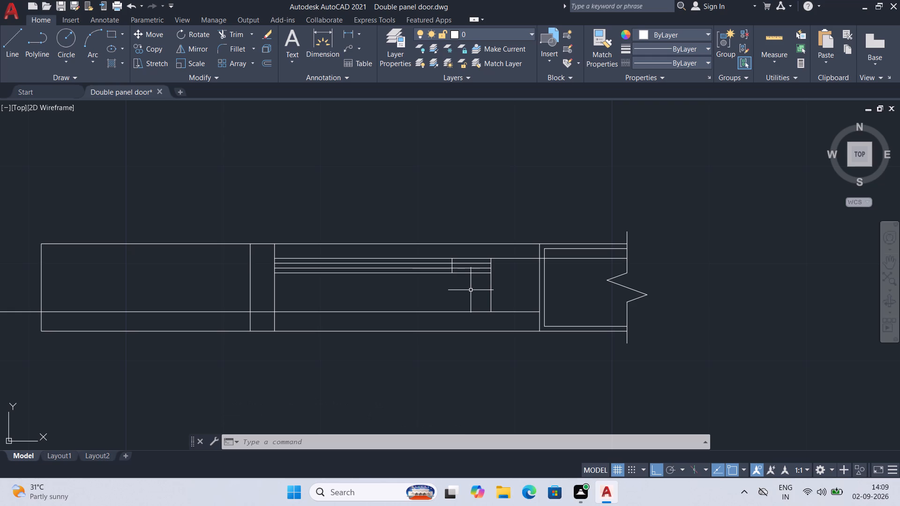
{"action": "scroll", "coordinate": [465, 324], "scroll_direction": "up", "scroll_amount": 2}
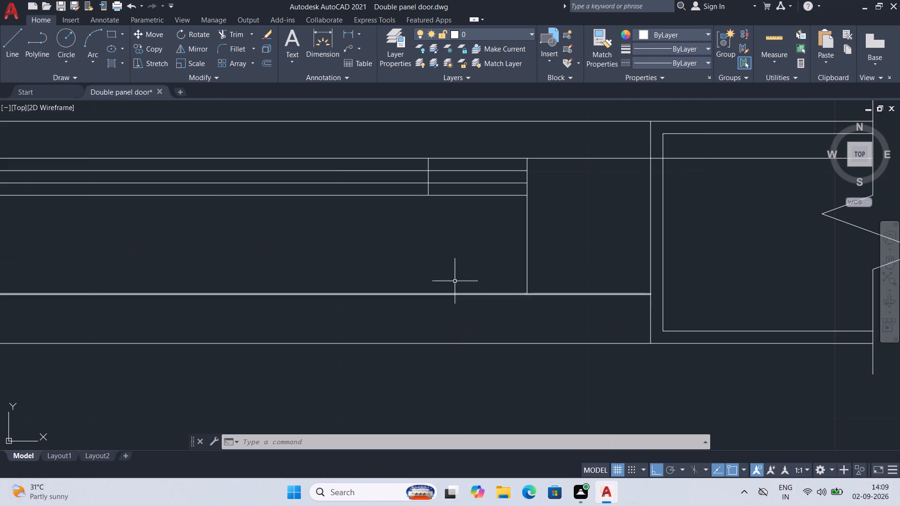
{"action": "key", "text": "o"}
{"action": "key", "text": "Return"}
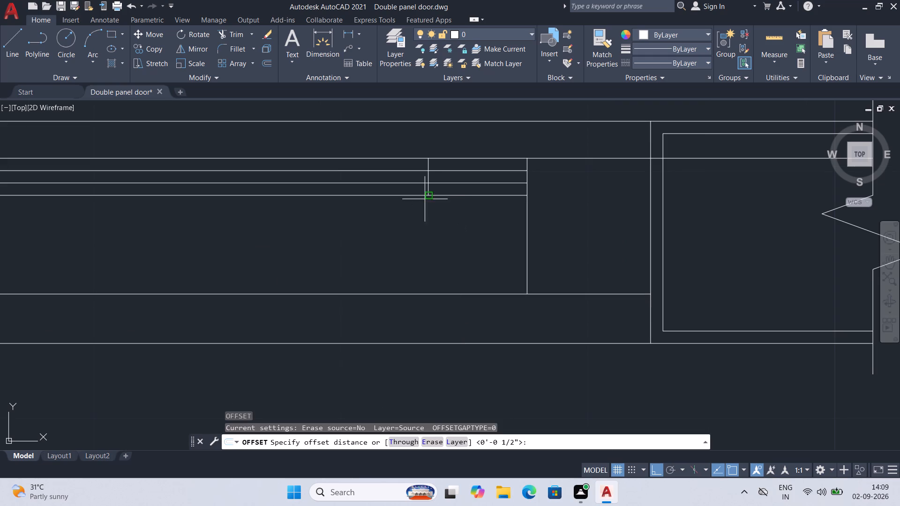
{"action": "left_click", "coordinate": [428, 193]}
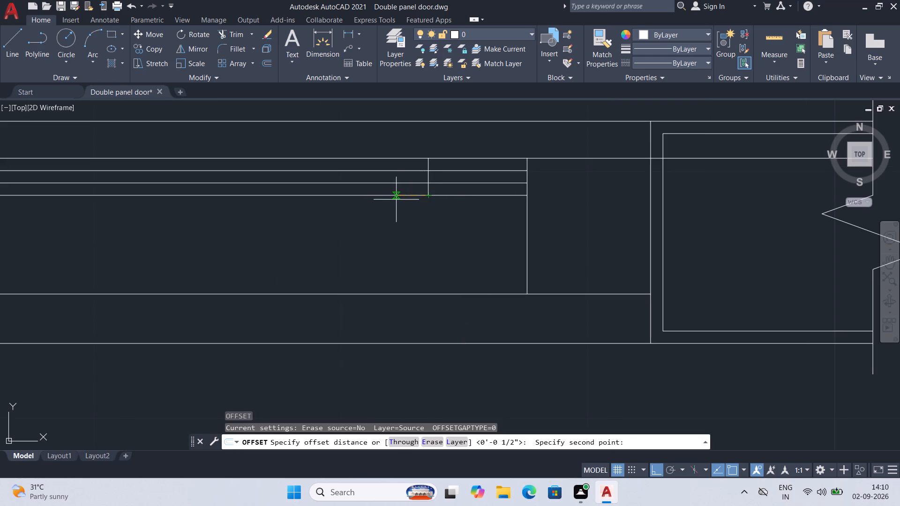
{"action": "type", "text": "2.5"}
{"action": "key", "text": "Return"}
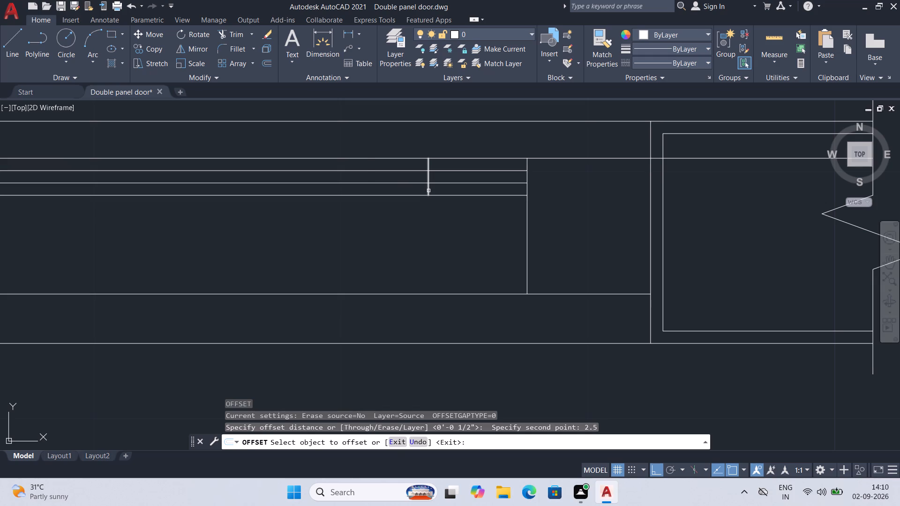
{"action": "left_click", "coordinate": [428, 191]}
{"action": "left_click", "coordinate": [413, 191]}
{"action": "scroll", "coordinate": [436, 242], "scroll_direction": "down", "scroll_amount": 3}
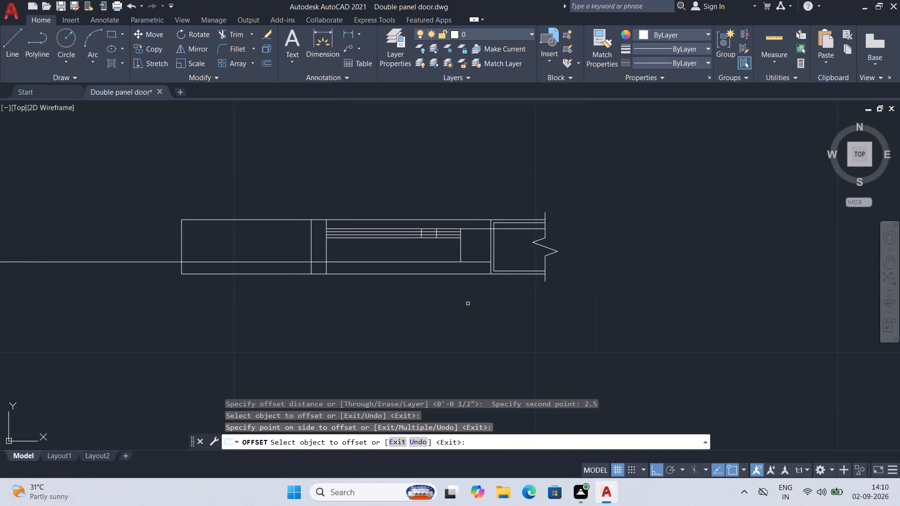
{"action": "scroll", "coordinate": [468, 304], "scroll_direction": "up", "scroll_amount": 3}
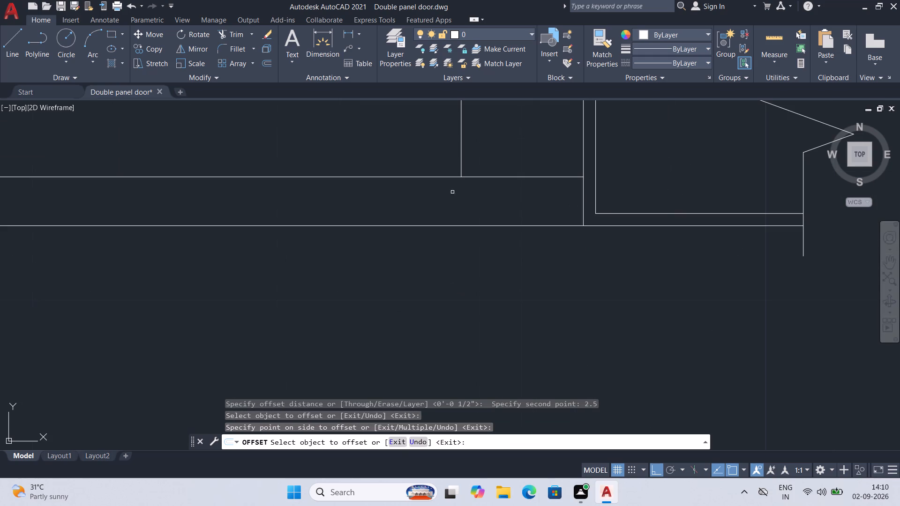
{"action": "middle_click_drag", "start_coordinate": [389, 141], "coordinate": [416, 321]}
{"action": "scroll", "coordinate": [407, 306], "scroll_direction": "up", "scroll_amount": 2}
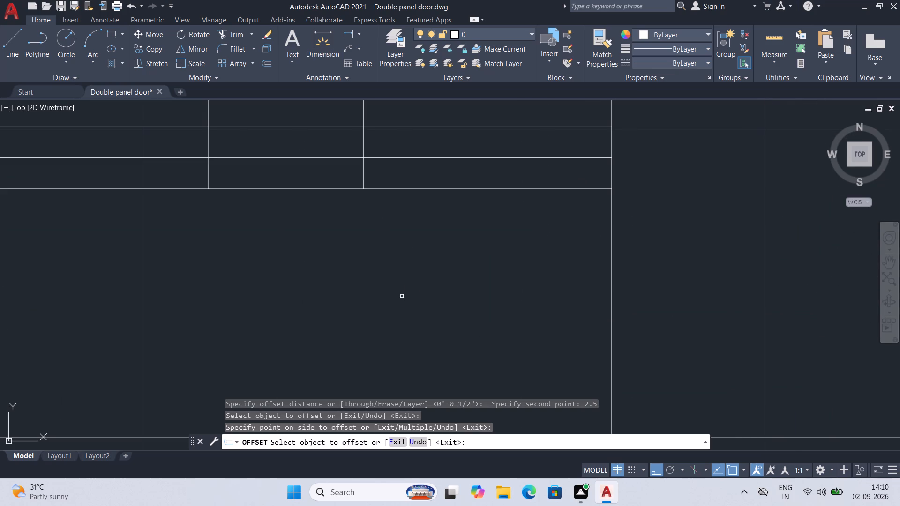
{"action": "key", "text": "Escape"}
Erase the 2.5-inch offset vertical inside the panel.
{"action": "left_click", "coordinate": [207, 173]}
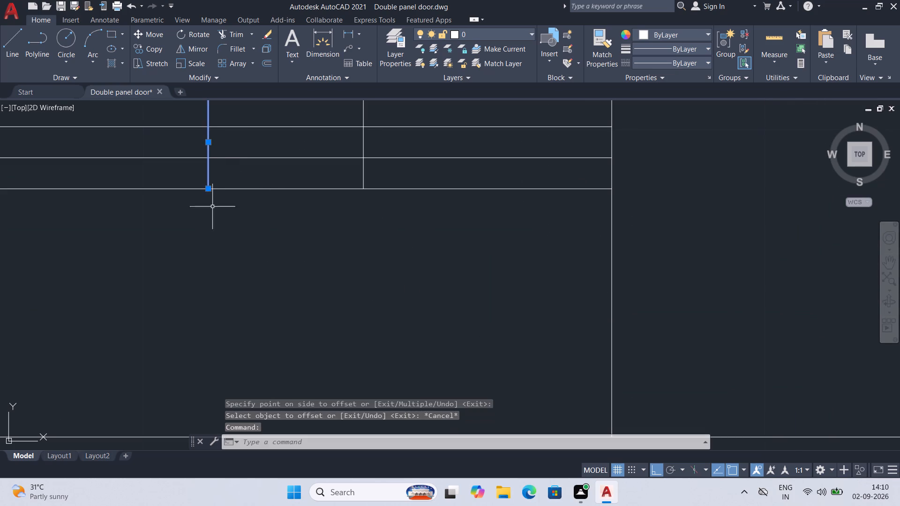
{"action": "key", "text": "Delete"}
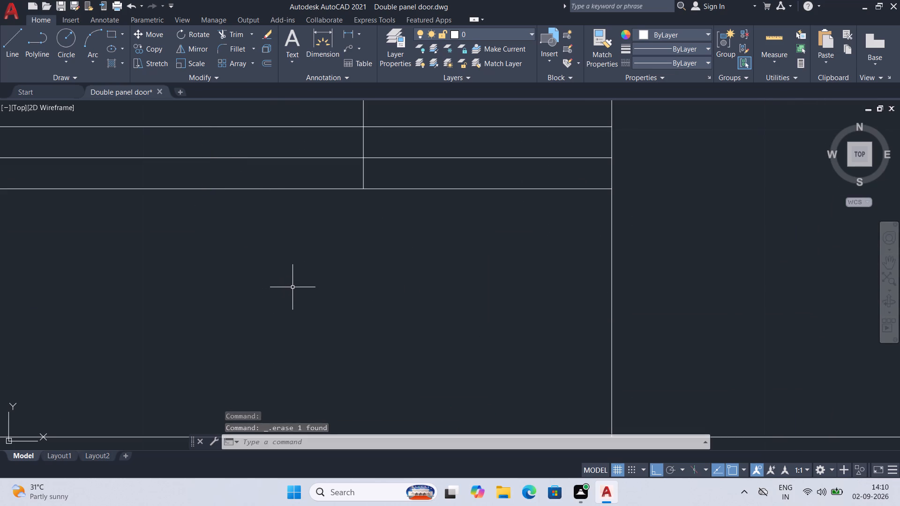
Offset the stile vertical 0.5 inch toward the panel and save the drawing.
{"action": "scroll", "coordinate": [339, 273], "scroll_direction": "down", "scroll_amount": 2}
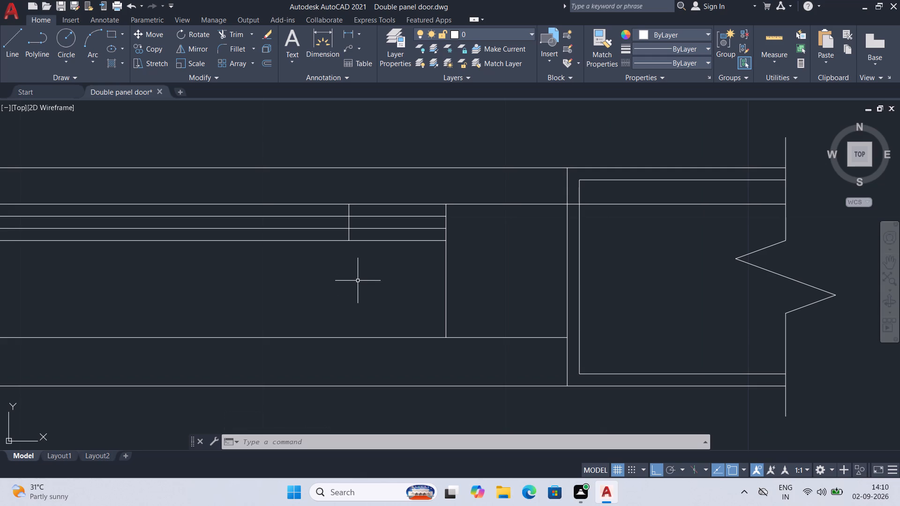
{"action": "key", "text": "o"}
{"action": "key", "text": "Return"}
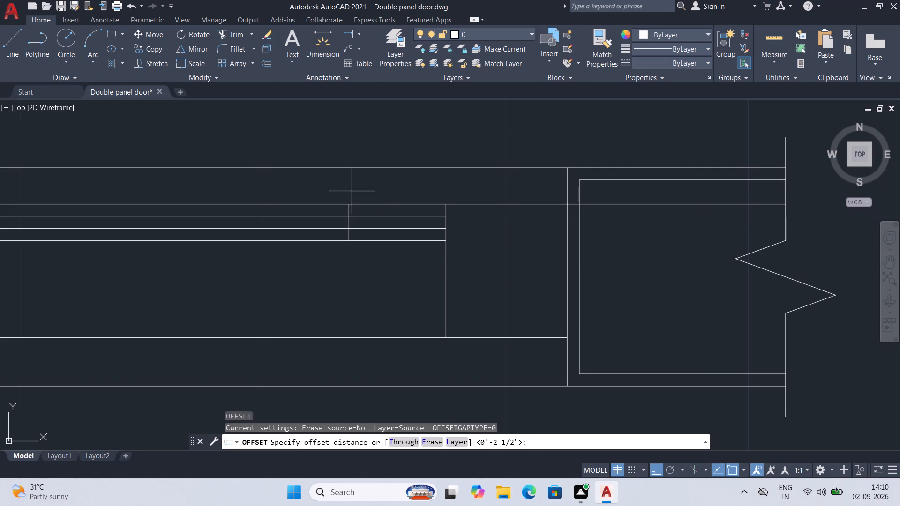
{"action": "left_click", "coordinate": [347, 228]}
{"action": "type", "text": "0.5"}
{"action": "key", "text": "Return"}
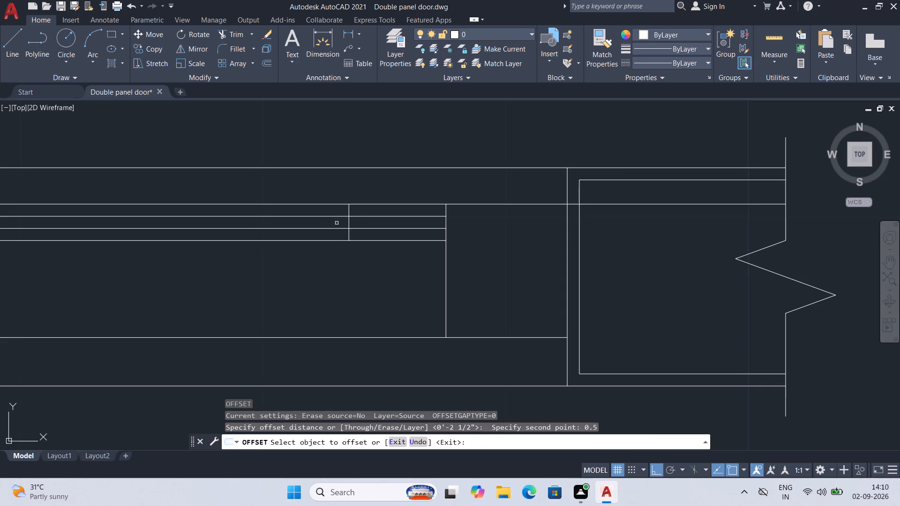
{"action": "left_click", "coordinate": [350, 226]}
{"action": "left_click", "coordinate": [330, 223]}
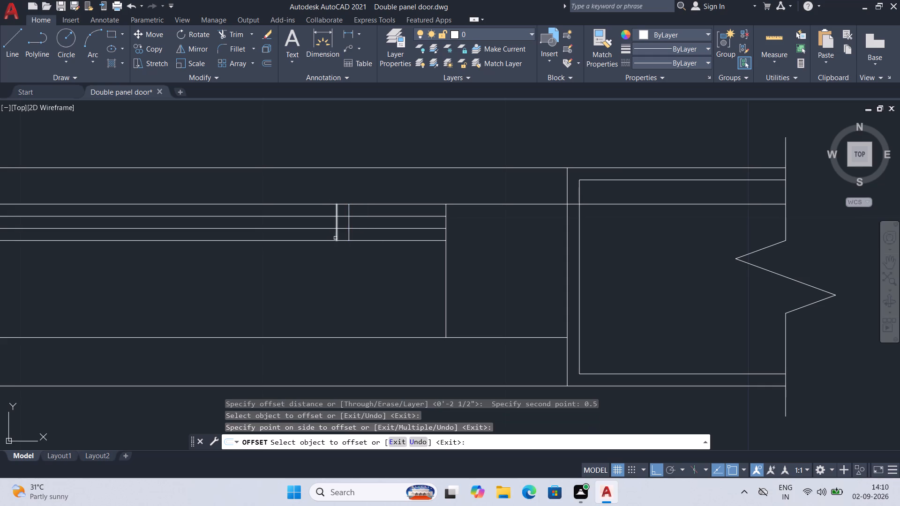
{"action": "key", "text": "ctrl+s"}
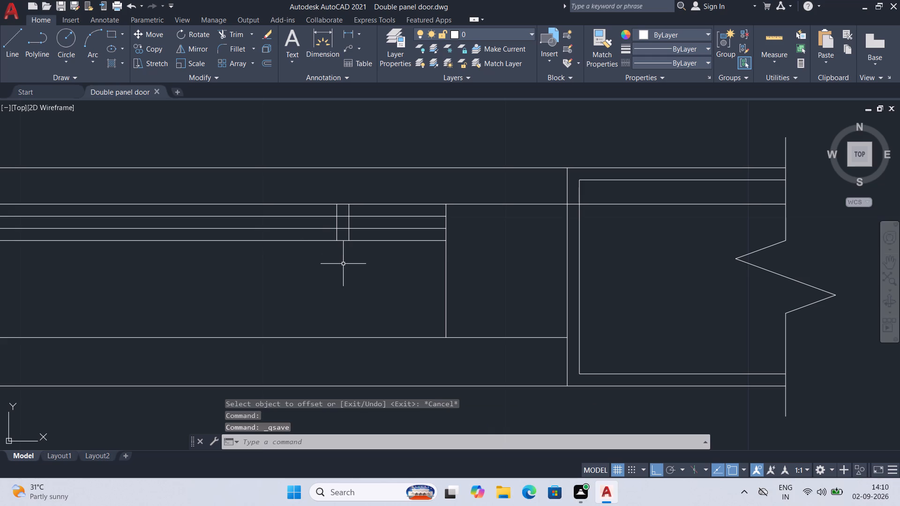
Draw two bevel diagonals from the stile vertical's lower and upper ends to where the inner panel lines meet the 0.5-inch offset vertical.
{"action": "key", "text": "l"}
{"action": "key", "text": "Return"}
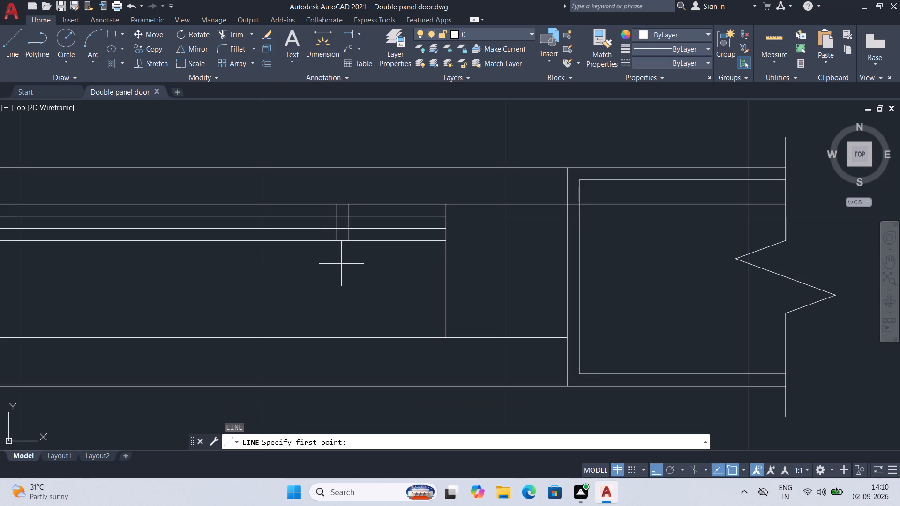
{"action": "left_click", "coordinate": [345, 238]}
{"action": "left_click", "coordinate": [337, 228]}
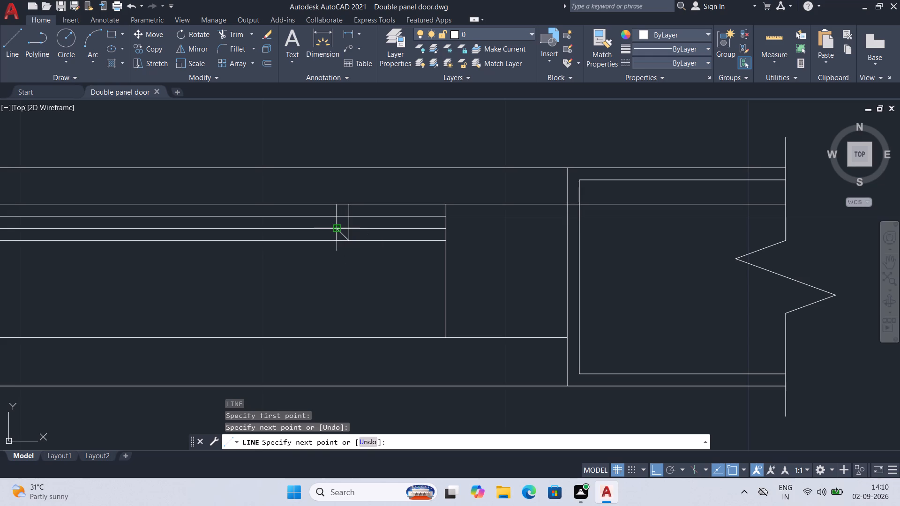
{"action": "key", "text": "space"}
{"action": "key", "text": "space"}
{"action": "left_click", "coordinate": [348, 205]}
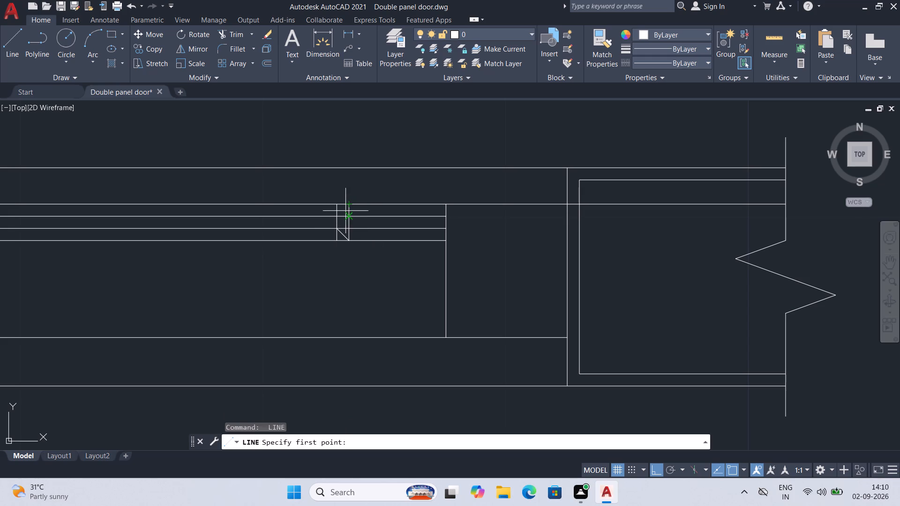
{"action": "left_click", "coordinate": [338, 217]}
{"action": "key", "text": "space"}
{"action": "key", "text": "space"}
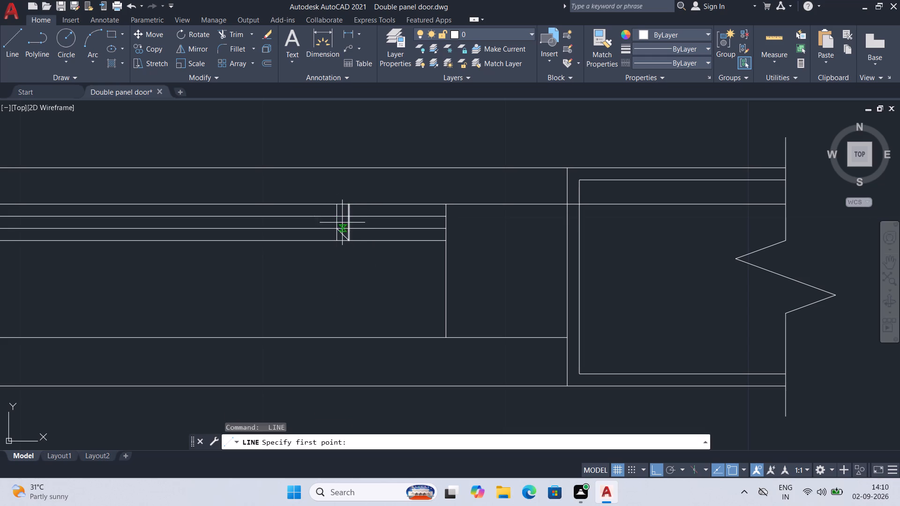
{"action": "left_click", "coordinate": [337, 216]}
{"action": "left_click", "coordinate": [351, 207]}
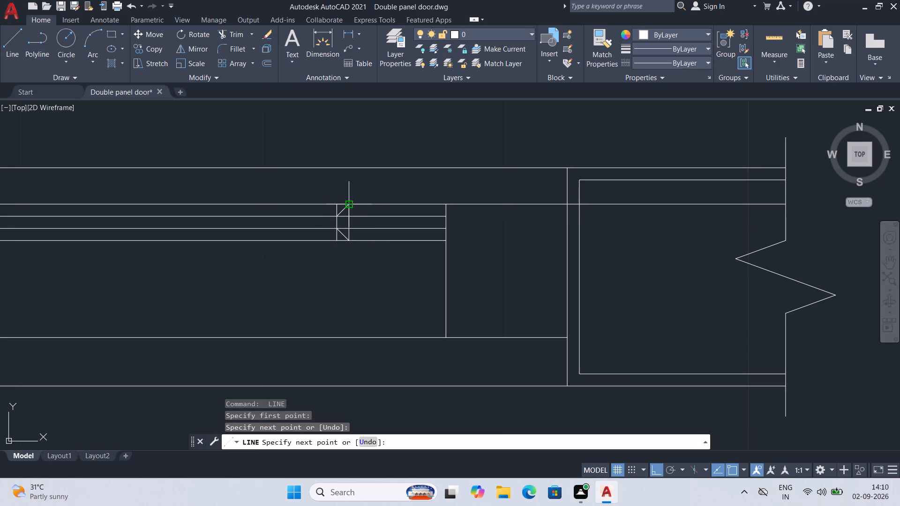
Finish the second bevel diagonal and save the drawing.
{"action": "key", "text": "space"}
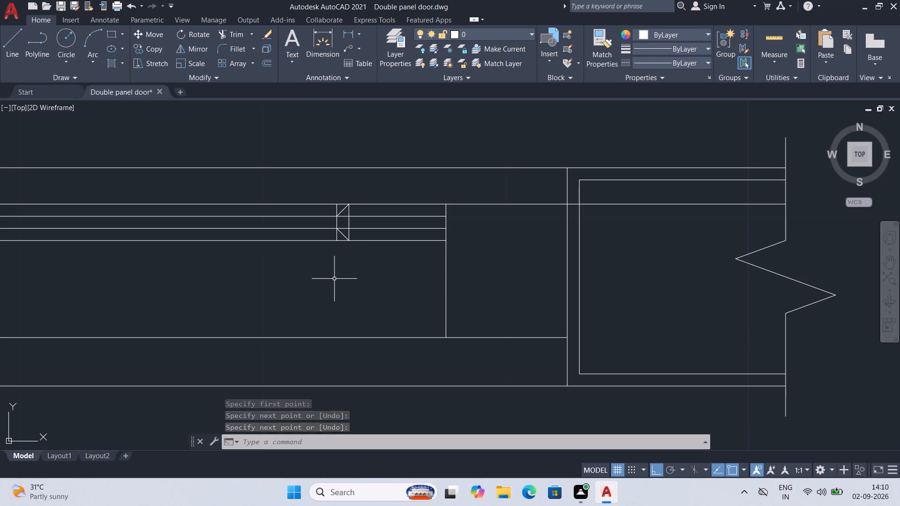
{"action": "key", "text": "ctrl+s"}
{"action": "key", "text": "ctrl+s"}
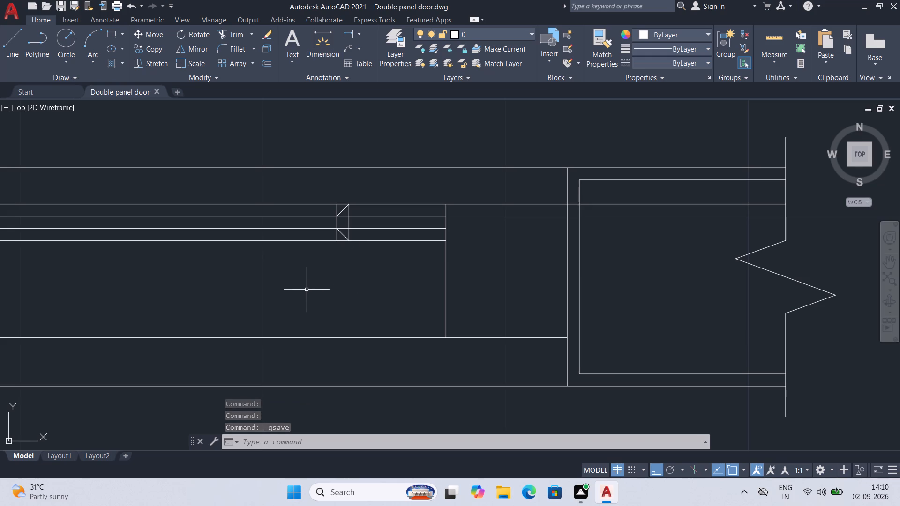
{"action": "key", "text": "ctrl+s"}
{"action": "key", "text": "ctrl+s"}
{"action": "key", "text": "ctrl+s"}
Trim the 0.5-inch offset vertical's ends outside the bevels and the outer shutter lines running past the bevels into the panel.
{"action": "type", "text": "TR"}
{"action": "key", "text": "Return"}
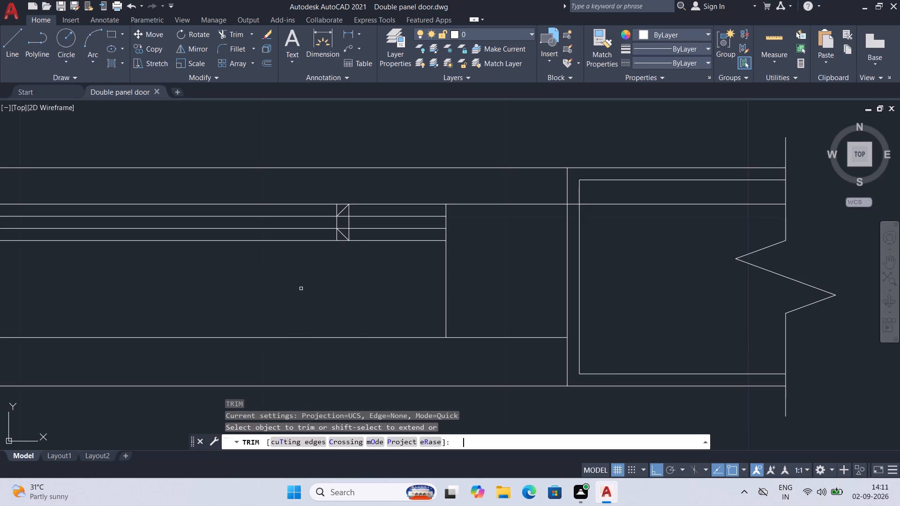
{"action": "scroll", "coordinate": [319, 277], "scroll_direction": "up", "scroll_amount": 2}
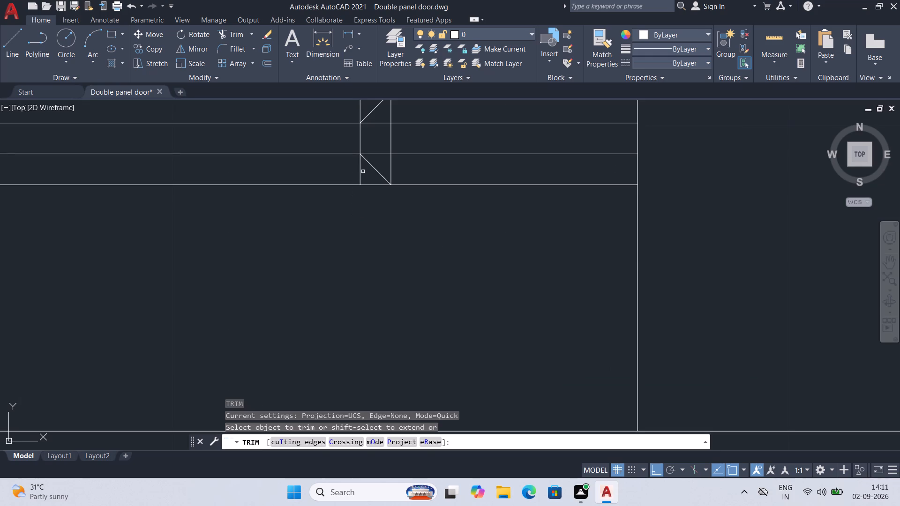
{"action": "left_click", "coordinate": [360, 170]}
{"action": "scroll", "coordinate": [364, 245], "scroll_direction": "down", "scroll_amount": 1}
{"action": "middle_click_drag", "start_coordinate": [382, 252], "coordinate": [364, 309]}
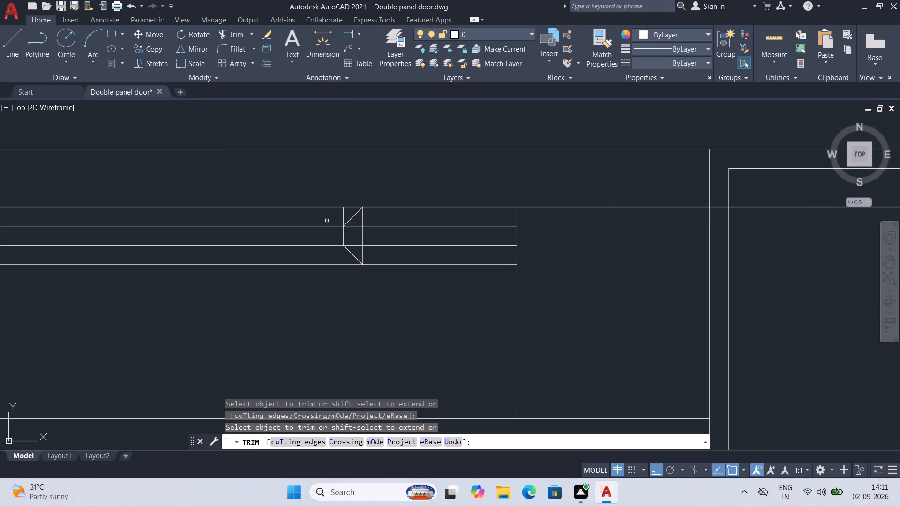
{"action": "left_click", "coordinate": [342, 216]}
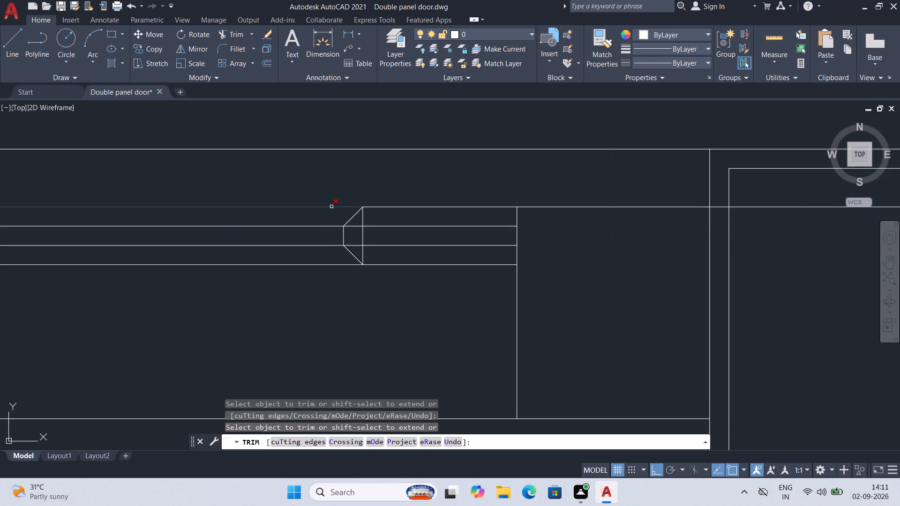
{"action": "left_click", "coordinate": [331, 206]}
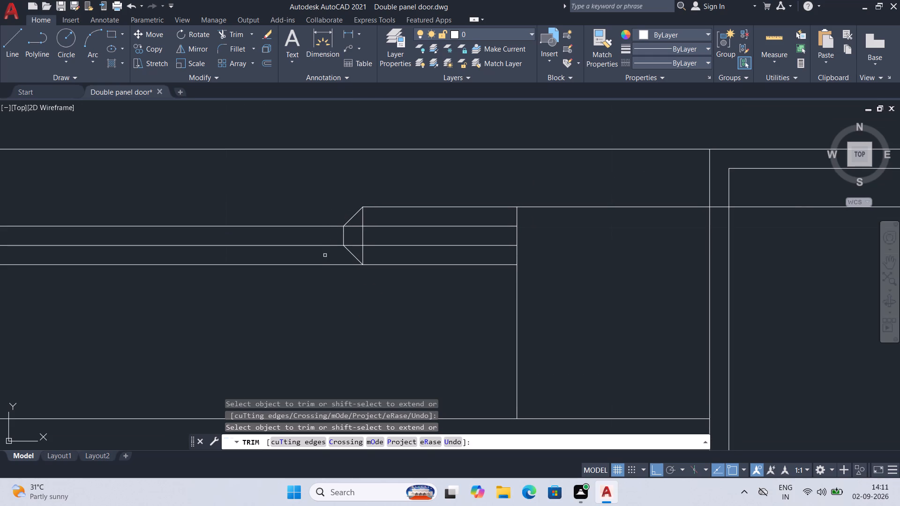
{"action": "left_click", "coordinate": [326, 264]}
Trim the two inner panel lines out of the bevel and the stile rectangle, and save the drawing.
{"action": "left_click", "coordinate": [356, 246]}
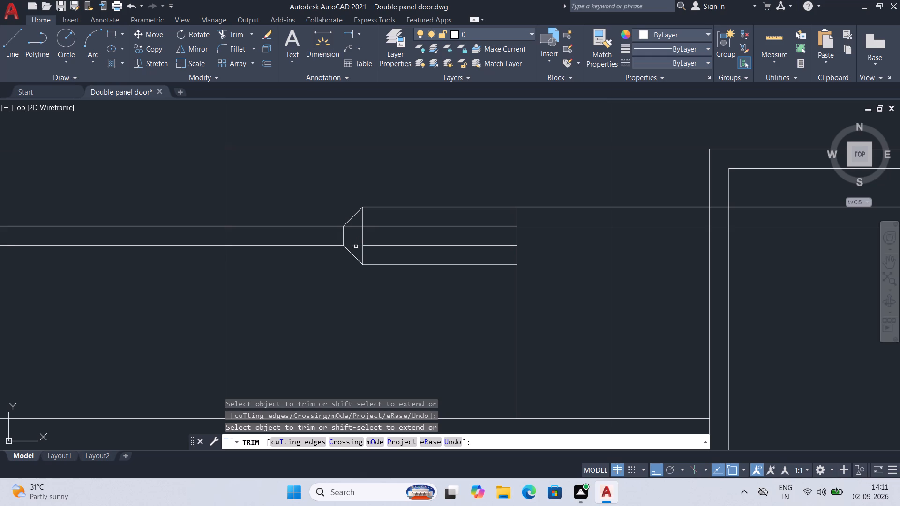
{"action": "left_click", "coordinate": [352, 226]}
{"action": "left_click", "coordinate": [403, 244]}
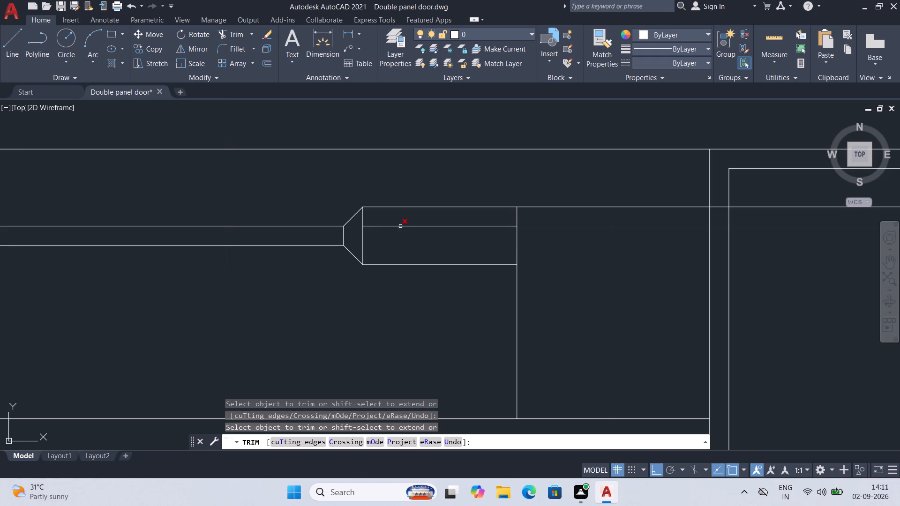
{"action": "left_click", "coordinate": [400, 226]}
{"action": "scroll", "coordinate": [402, 330], "scroll_direction": "down", "scroll_amount": 3}
{"action": "middle_click_drag", "start_coordinate": [404, 338], "coordinate": [418, 335]}
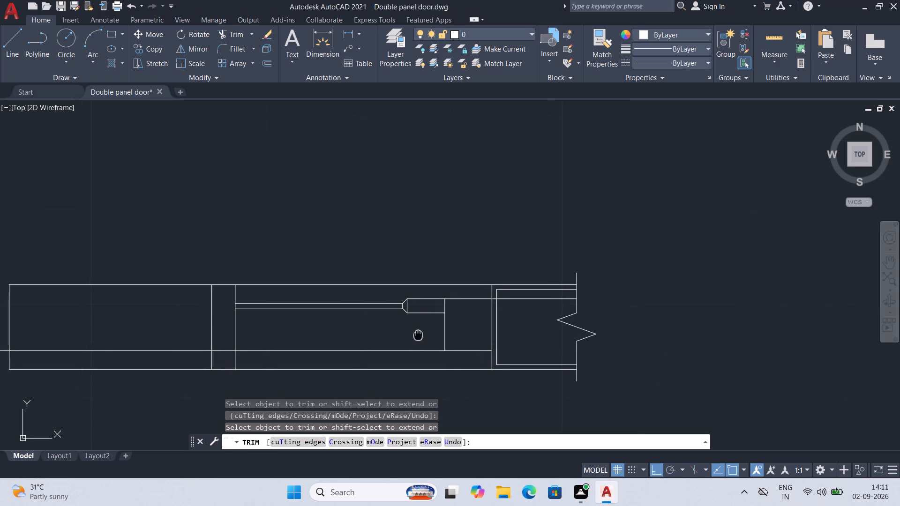
{"action": "middle_click_drag", "start_coordinate": [418, 335], "coordinate": [476, 305]}
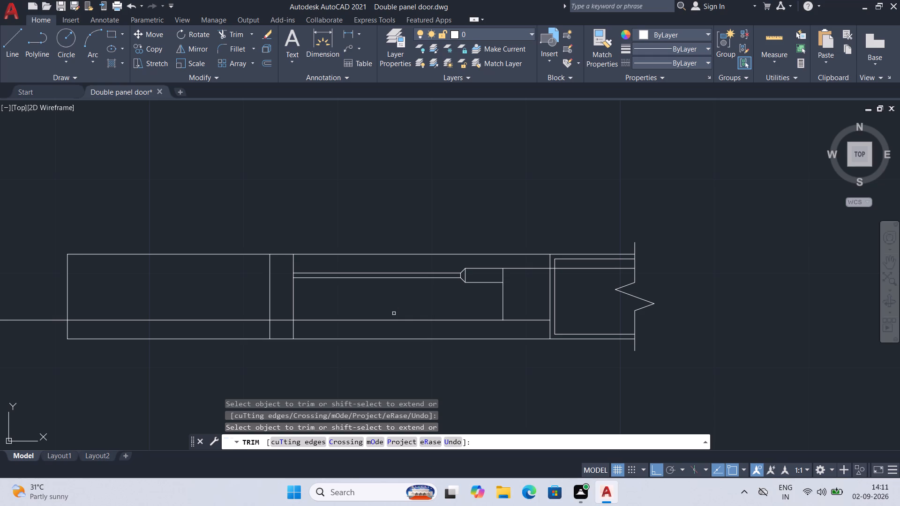
{"action": "key", "text": "ctrl+s"}
{"action": "key", "text": "ctrl+s"}
{"action": "key", "text": "ctrl+s"}
{"action": "key", "text": "ctrl+s"}
{"action": "key", "text": "ctrl+s"}
{"action": "key", "text": "ctrl+s"}
{"action": "key", "text": "ctrl+s"}
{"action": "key", "text": "ctrl+s"}
{"action": "key", "text": "ctrl+s"}
{"action": "key", "text": "ctrl+s"}
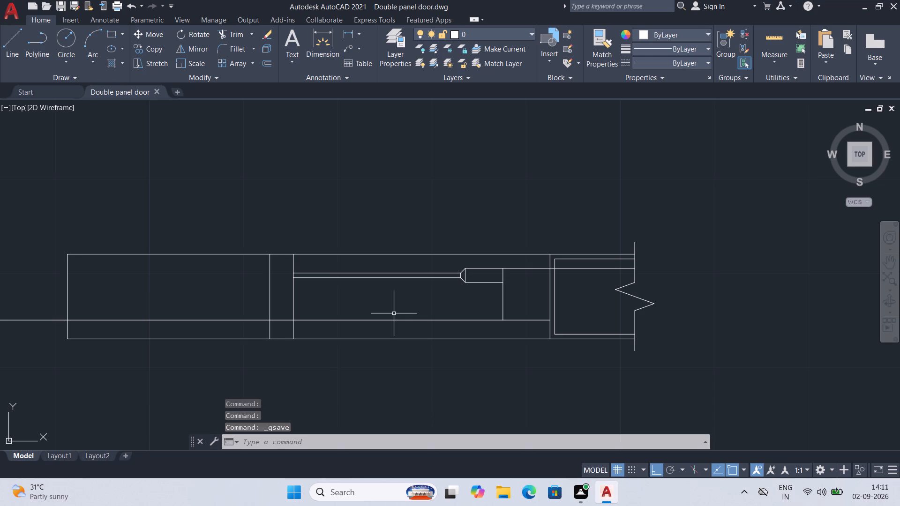
Draw two vertical construction lines through the outer and inner lower-right corners of the elevation's bottom right panel, and save the drawing.
{"action": "scroll", "coordinate": [329, 308], "scroll_direction": "up", "scroll_amount": 1}
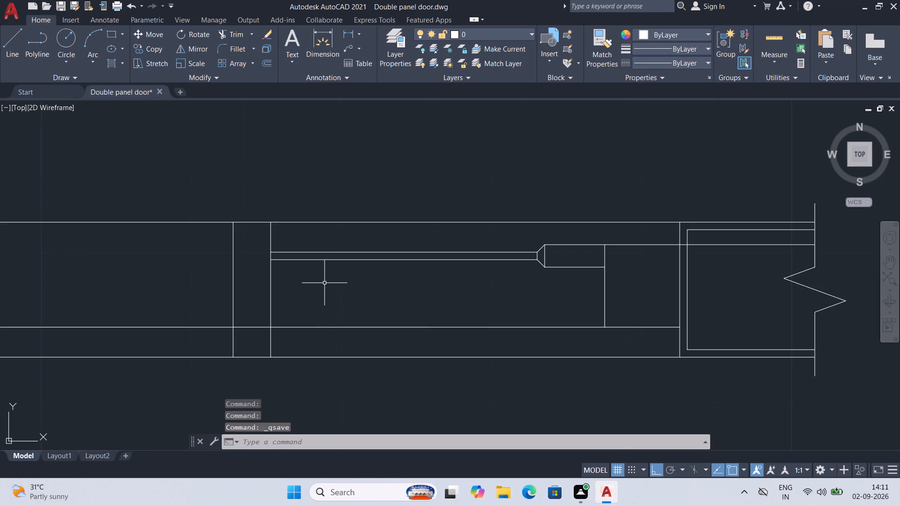
{"action": "middle_click_drag", "start_coordinate": [328, 283], "coordinate": [469, 369]}
{"action": "scroll", "coordinate": [473, 368], "scroll_direction": "down", "scroll_amount": 2}
{"action": "scroll", "coordinate": [456, 244], "scroll_direction": "down", "scroll_amount": 2}
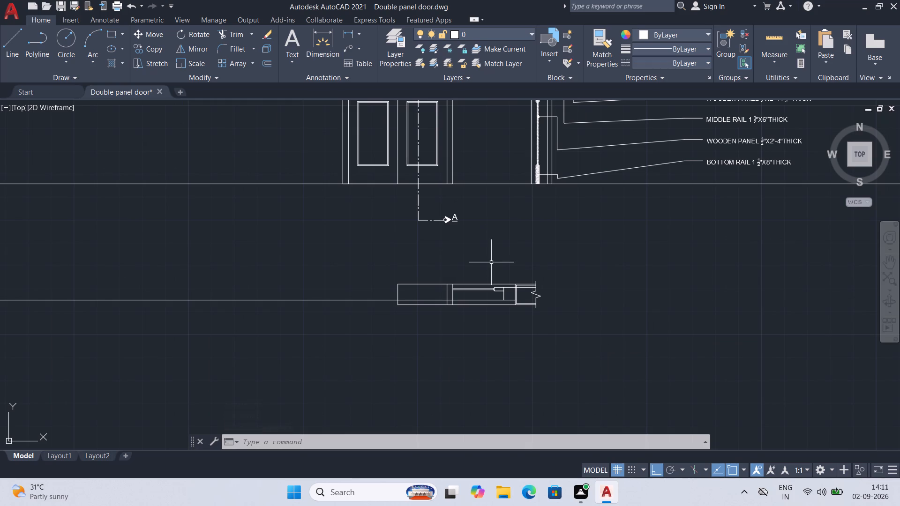
{"action": "scroll", "coordinate": [491, 262], "scroll_direction": "up", "scroll_amount": 2}
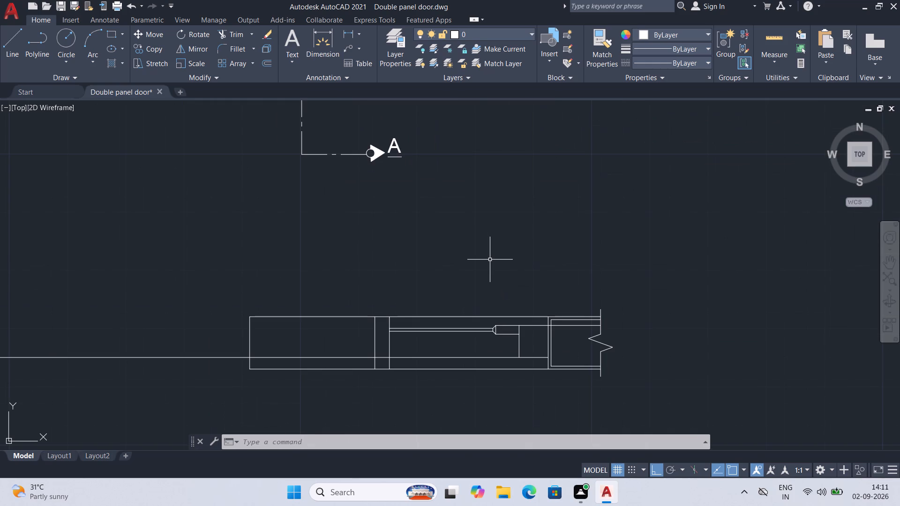
{"action": "type", "text": "XL"}
{"action": "key", "text": "Return"}
{"action": "key", "text": "v"}
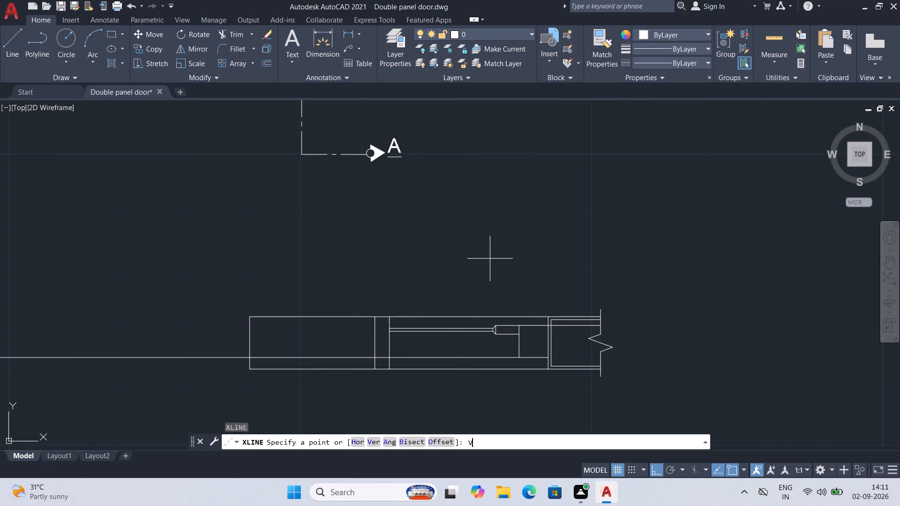
{"action": "key", "text": "Return"}
{"action": "scroll", "coordinate": [444, 247], "scroll_direction": "down", "scroll_amount": 1}
{"action": "scroll", "coordinate": [403, 221], "scroll_direction": "down", "scroll_amount": 1}
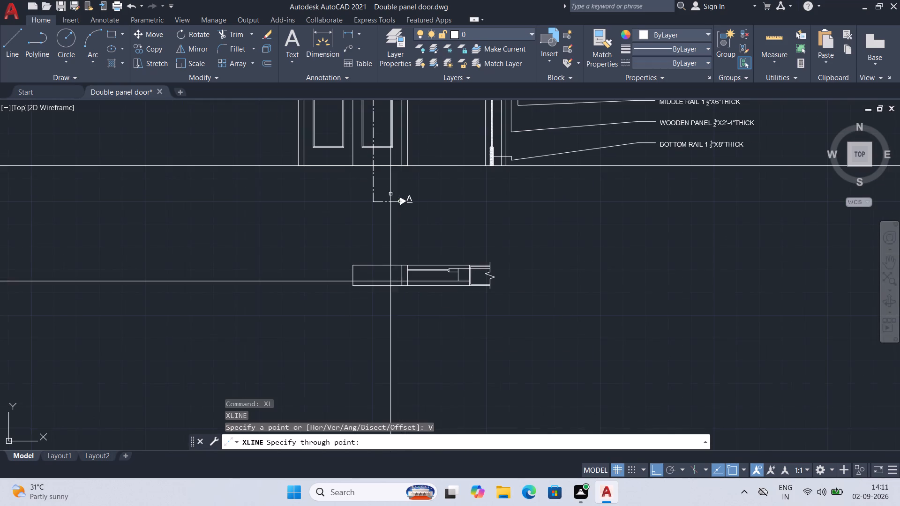
{"action": "middle_click_drag", "start_coordinate": [377, 194], "coordinate": [376, 277]}
{"action": "scroll", "coordinate": [382, 252], "scroll_direction": "up", "scroll_amount": 2}
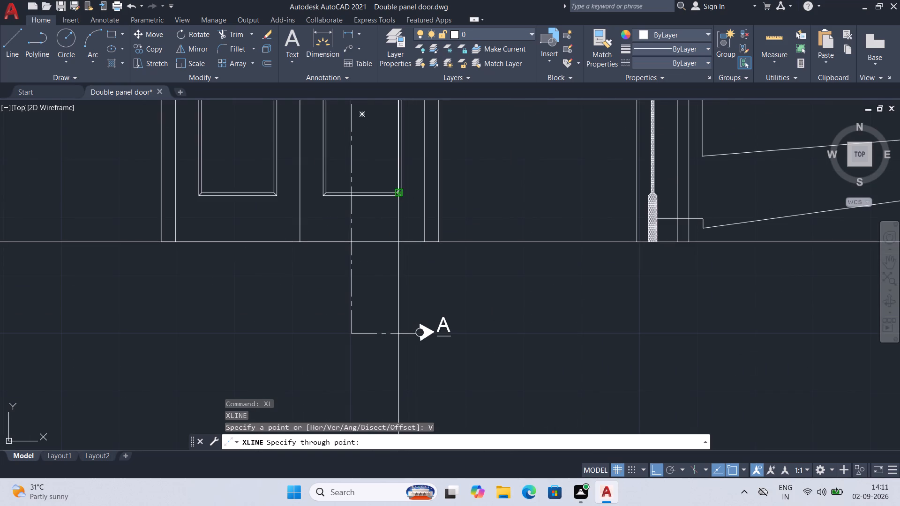
{"action": "scroll", "coordinate": [399, 207], "scroll_direction": "up", "scroll_amount": 3}
{"action": "left_click", "coordinate": [396, 157]}
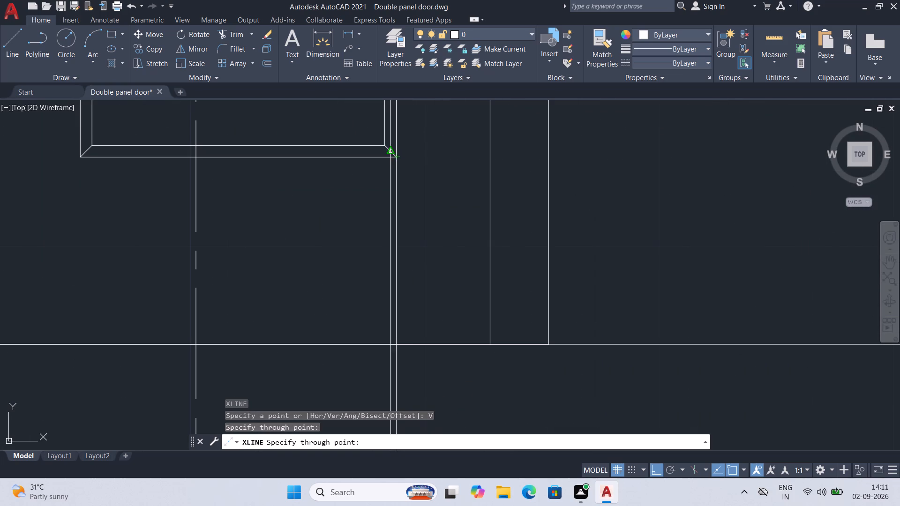
{"action": "left_click", "coordinate": [384, 146]}
{"action": "scroll", "coordinate": [400, 200], "scroll_direction": "down", "scroll_amount": 3}
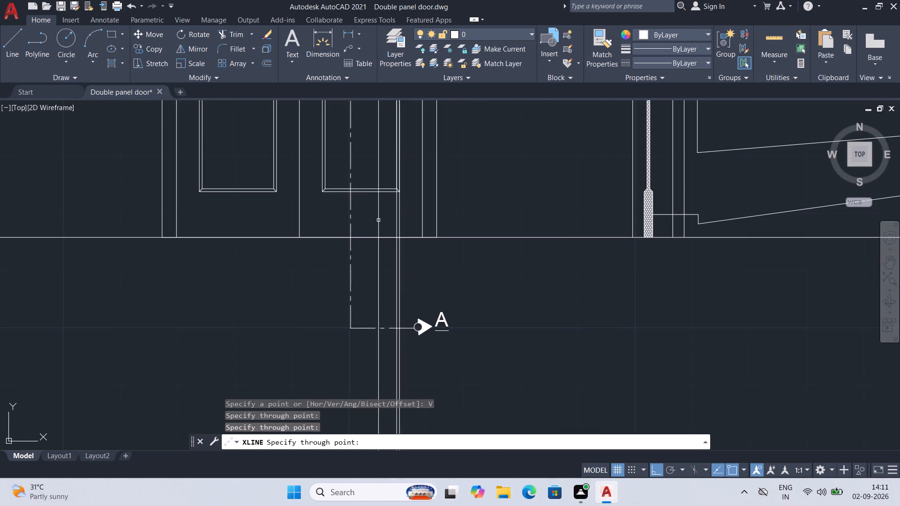
{"action": "scroll", "coordinate": [377, 219], "scroll_direction": "down", "scroll_amount": 2}
{"action": "middle_click_drag", "start_coordinate": [377, 219], "coordinate": [370, 237]}
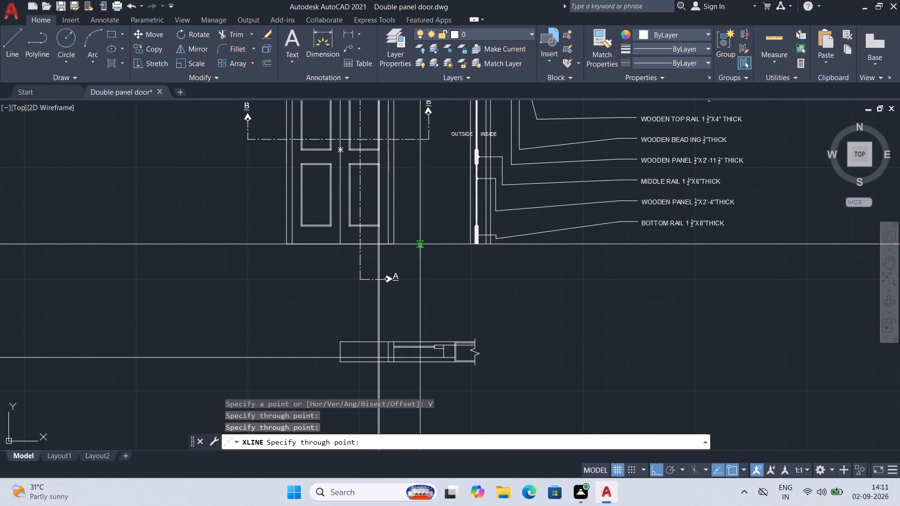
{"action": "scroll", "coordinate": [420, 260], "scroll_direction": "up", "scroll_amount": 2}
{"action": "middle_click_drag", "start_coordinate": [418, 270], "coordinate": [419, 154]}
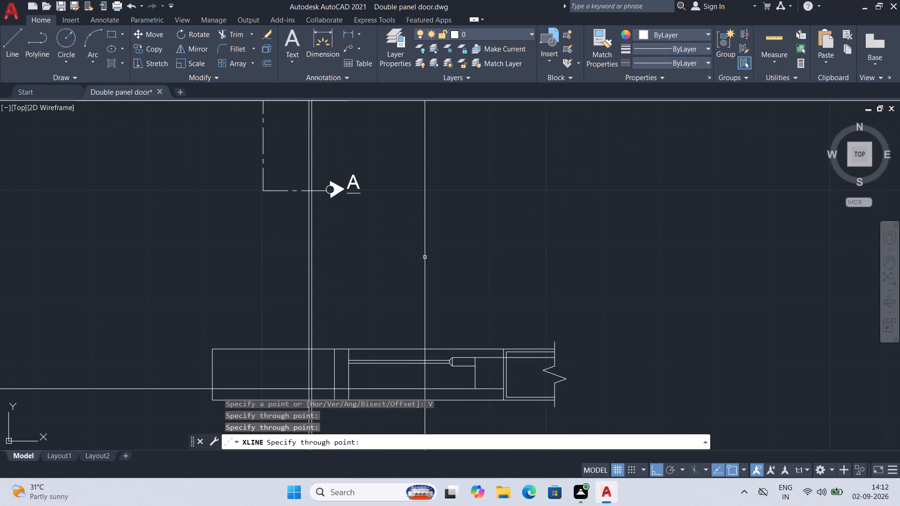
{"action": "middle_click_drag", "start_coordinate": [425, 257], "coordinate": [425, 187]}
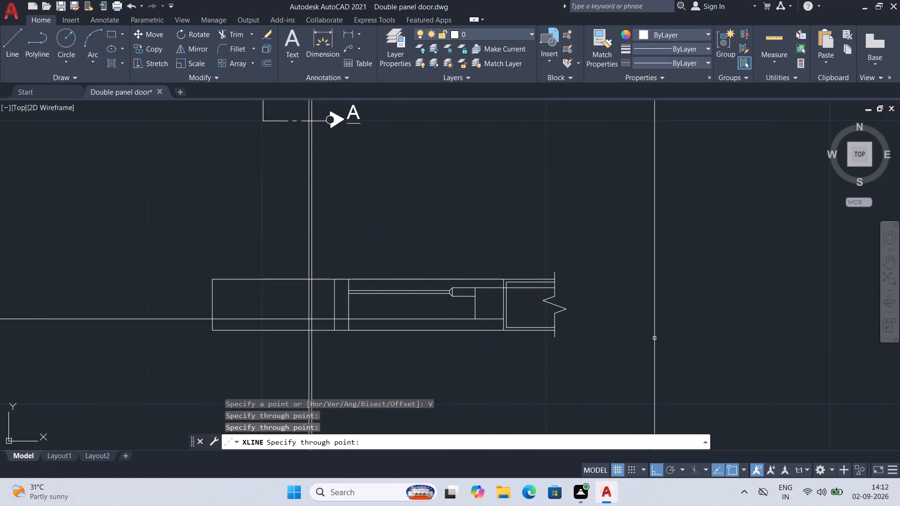
{"action": "middle_click_drag", "start_coordinate": [654, 338], "coordinate": [653, 322]}
{"action": "key", "text": "ctrl+s"}
{"action": "key", "text": "ctrl+s"}
{"action": "key", "text": "ctrl+s"}
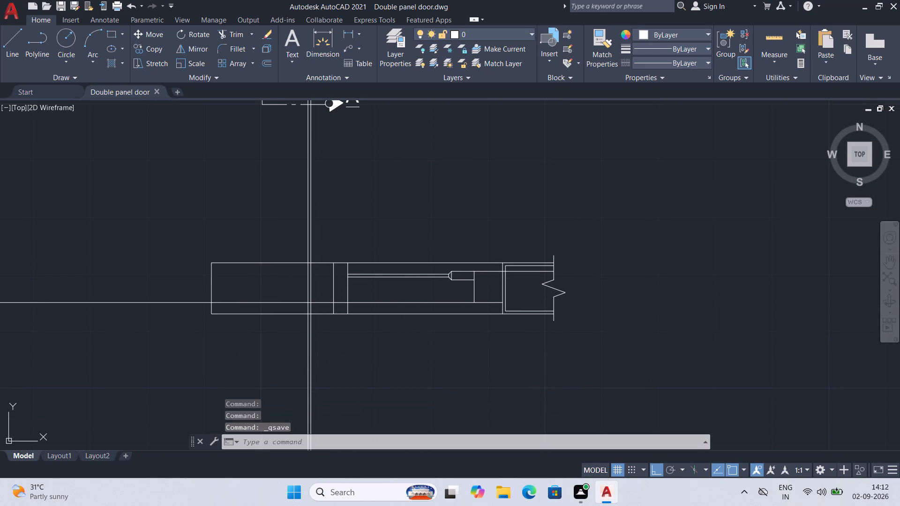
{"action": "key", "text": "ctrl+s"}
{"action": "key", "text": "ctrl+s"}
{"action": "key", "text": "ctrl+s"}
{"action": "key", "text": "ctrl+s"}
{"action": "key", "text": "ctrl+s"}
{"action": "key", "text": "ctrl+s"}
{"action": "key", "text": "ctrl+s"}
{"action": "key", "text": "ctrl+s"}
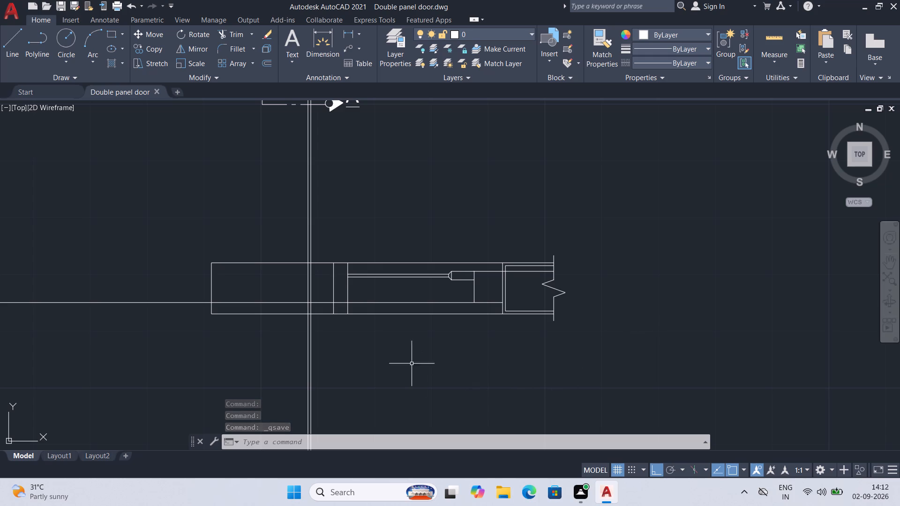
Erase the two plan verticals projected from the elevation's right frame edges, at the free end of the thin panel lines.
{"action": "left_click", "coordinate": [352, 290]}
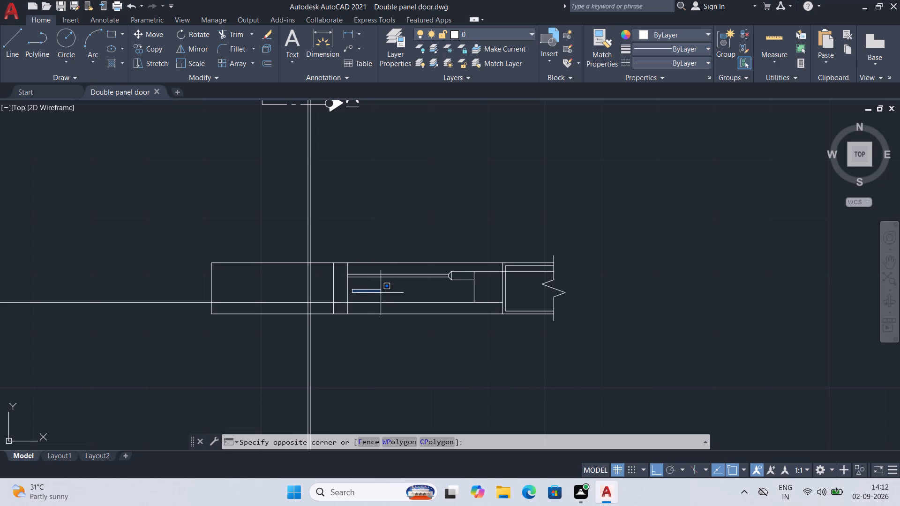
{"action": "left_click", "coordinate": [381, 293]}
{"action": "scroll", "coordinate": [415, 302], "scroll_direction": "down", "scroll_amount": 1}
{"action": "scroll", "coordinate": [521, 251], "scroll_direction": "down", "scroll_amount": 1}
{"action": "middle_click_drag", "start_coordinate": [531, 247], "coordinate": [505, 266]}
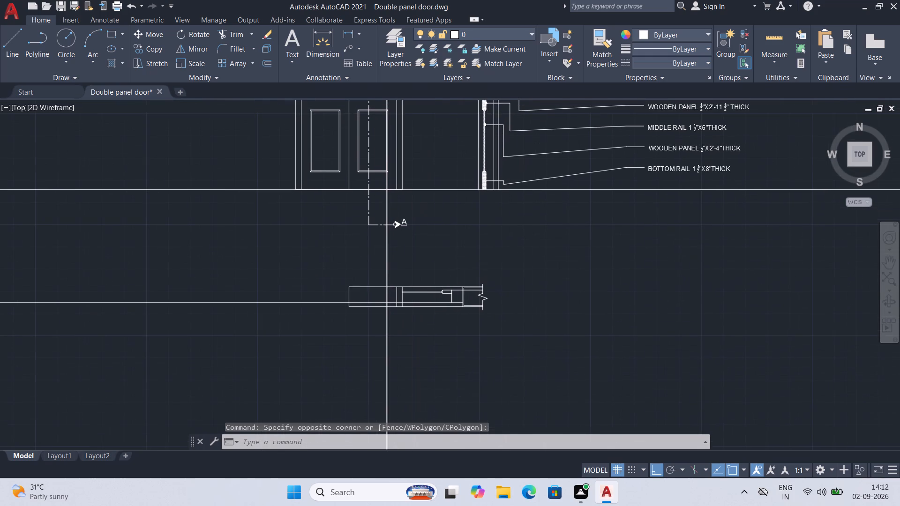
{"action": "scroll", "coordinate": [420, 320], "scroll_direction": "up", "scroll_amount": 2}
{"action": "left_click_drag", "start_coordinate": [375, 264], "coordinate": [370, 264]}
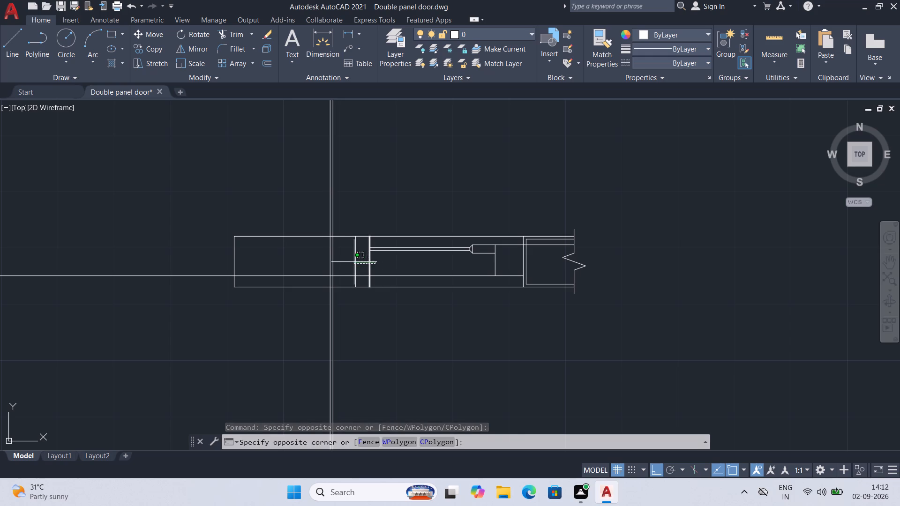
{"action": "left_click", "coordinate": [352, 261]}
{"action": "key", "text": "Delete"}
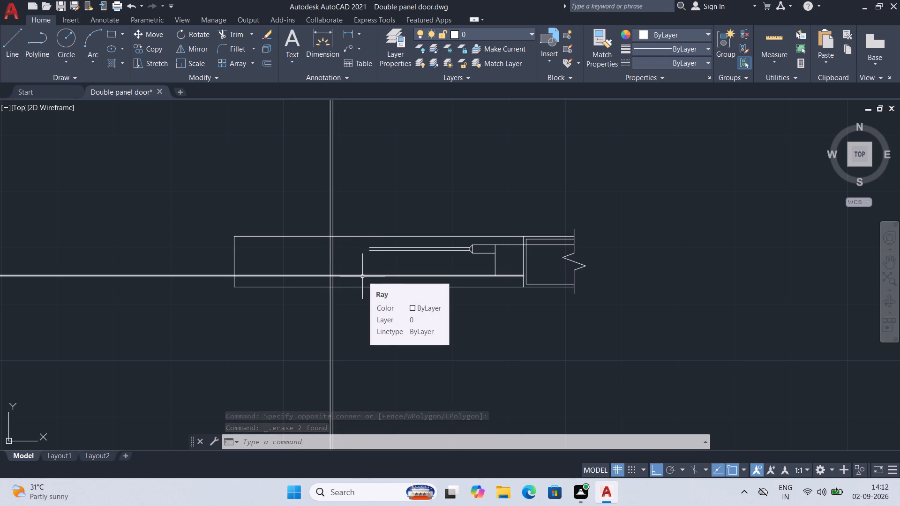
Extend the two thin panel lines to the nearest new vertical construction line and save the drawing.
{"action": "type", "text": "EX"}
{"action": "key", "text": "Return"}
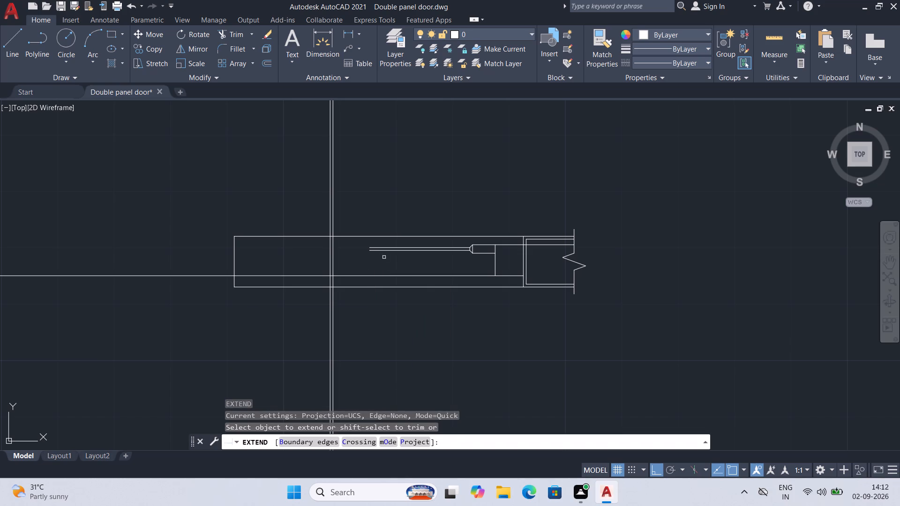
{"action": "left_click_drag", "start_coordinate": [382, 243], "coordinate": [386, 261]}
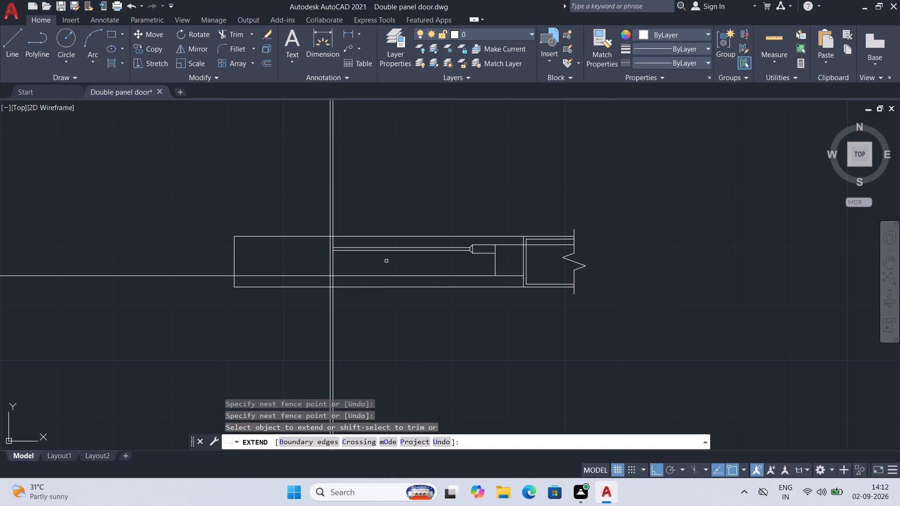
{"action": "key", "text": "ctrl+s"}
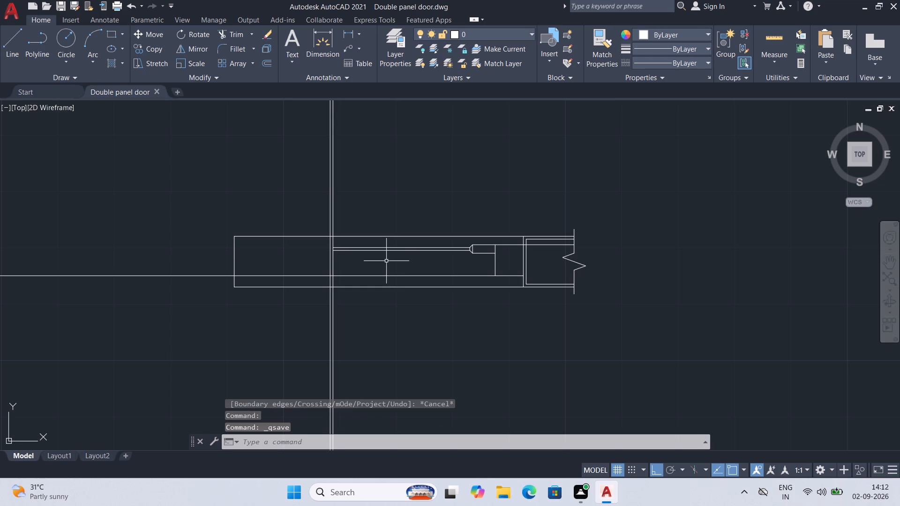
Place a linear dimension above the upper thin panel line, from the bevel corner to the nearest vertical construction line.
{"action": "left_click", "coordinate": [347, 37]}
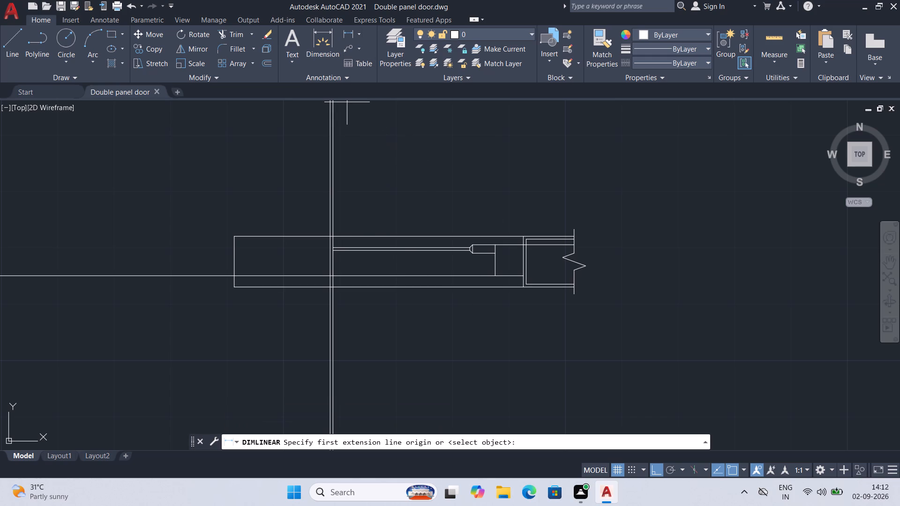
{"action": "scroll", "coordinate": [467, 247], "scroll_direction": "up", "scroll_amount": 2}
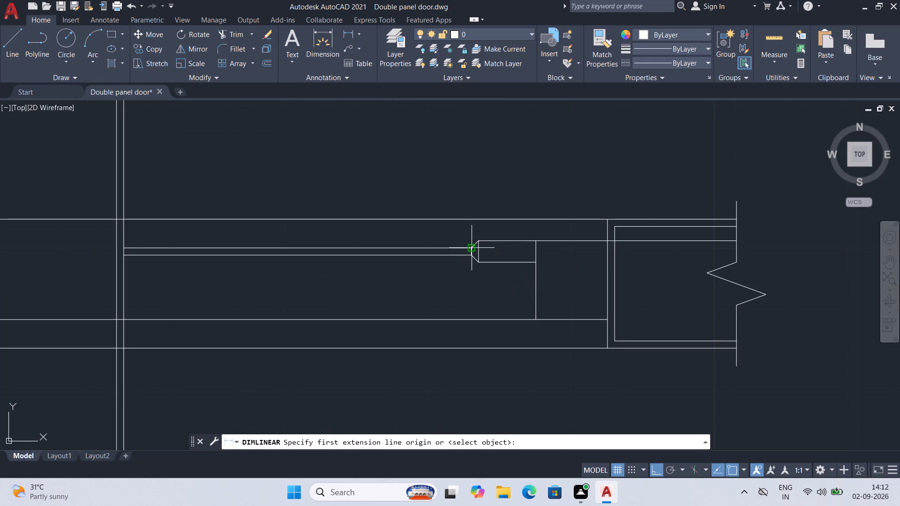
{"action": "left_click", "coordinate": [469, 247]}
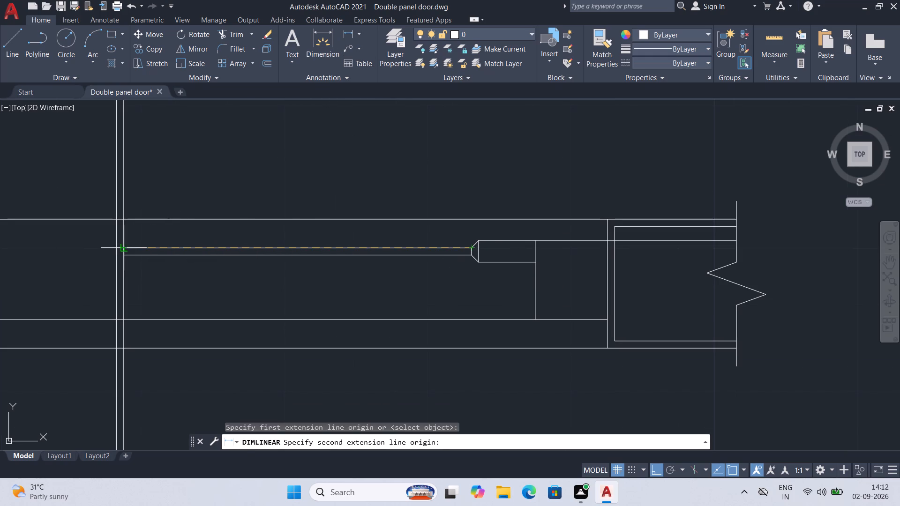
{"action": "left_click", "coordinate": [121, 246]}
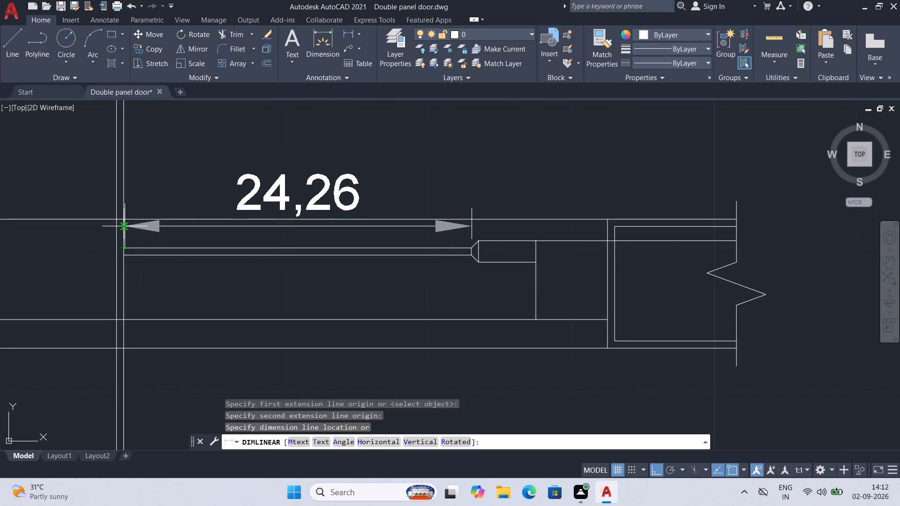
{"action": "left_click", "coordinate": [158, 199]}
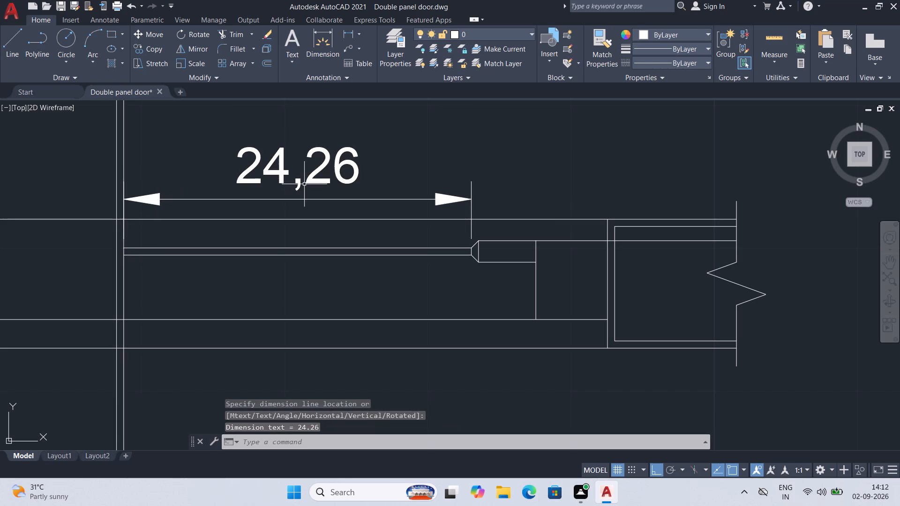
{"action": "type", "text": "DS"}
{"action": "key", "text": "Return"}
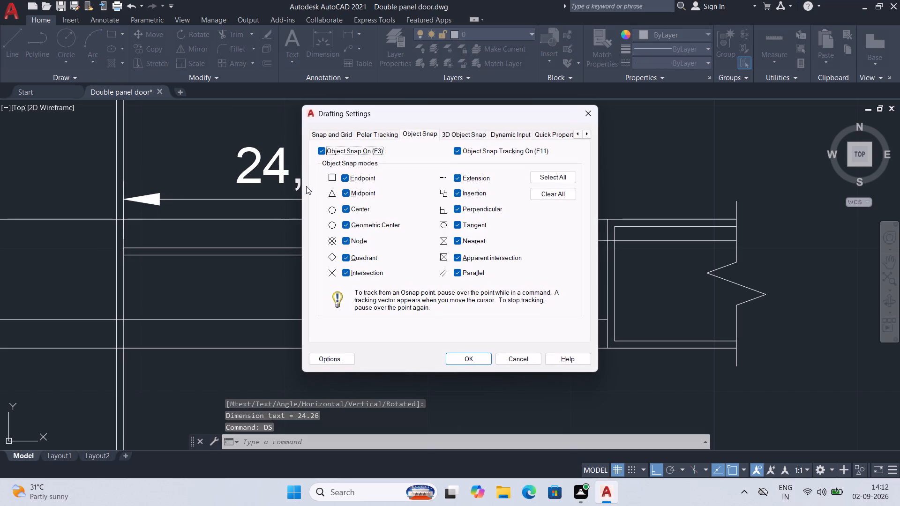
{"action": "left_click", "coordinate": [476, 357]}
Modify the ISO-25 dimension style's primary units to Architectural with 0'-0 1/16" precision, and set the style current.
{"action": "key", "text": "d"}
{"action": "key", "text": "Return"}
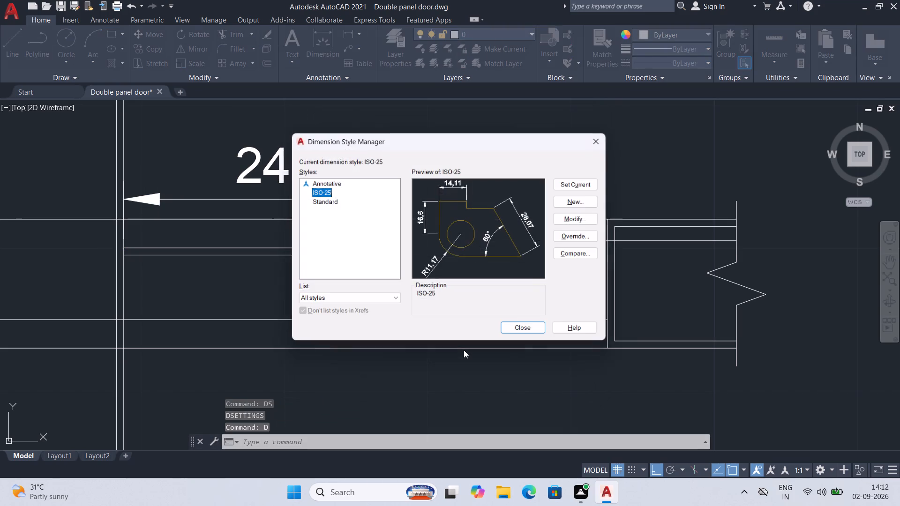
{"action": "left_click", "coordinate": [582, 223]}
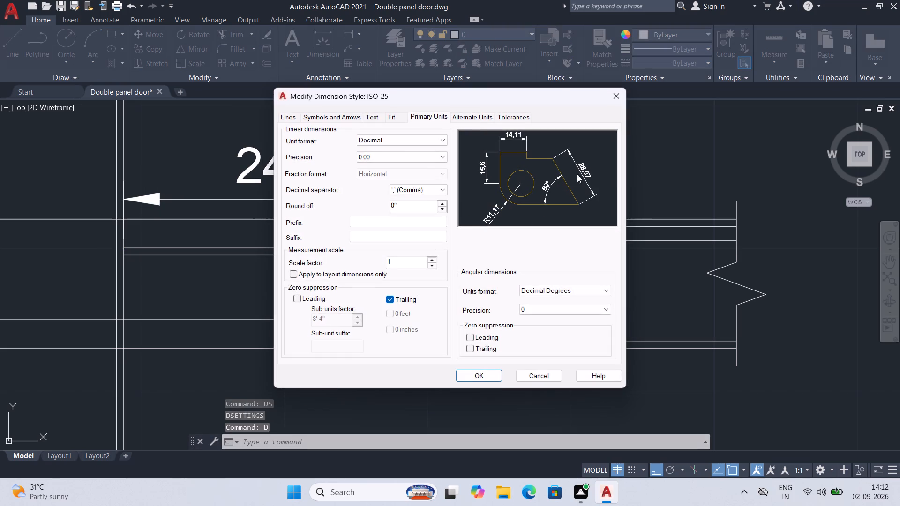
{"action": "left_click", "coordinate": [408, 137]}
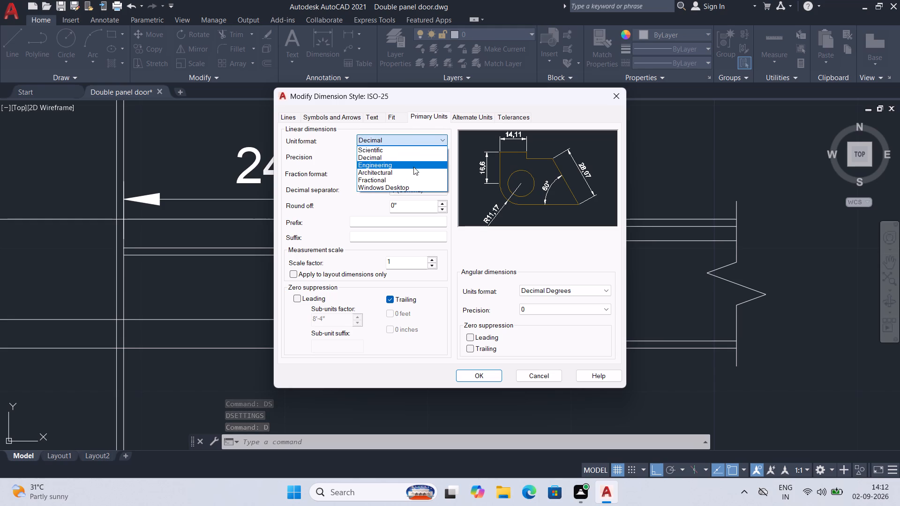
{"action": "left_click", "coordinate": [414, 173]}
{"action": "left_click", "coordinate": [416, 160]}
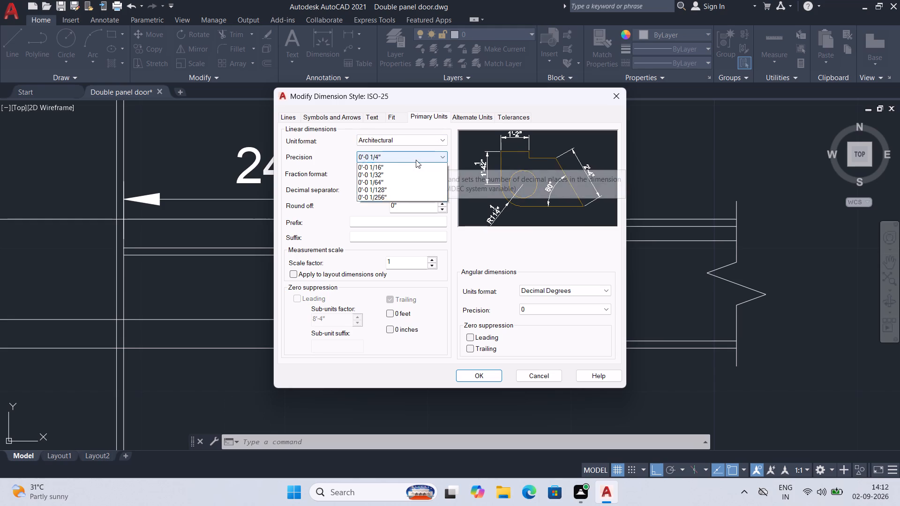
{"action": "left_click", "coordinate": [416, 195]}
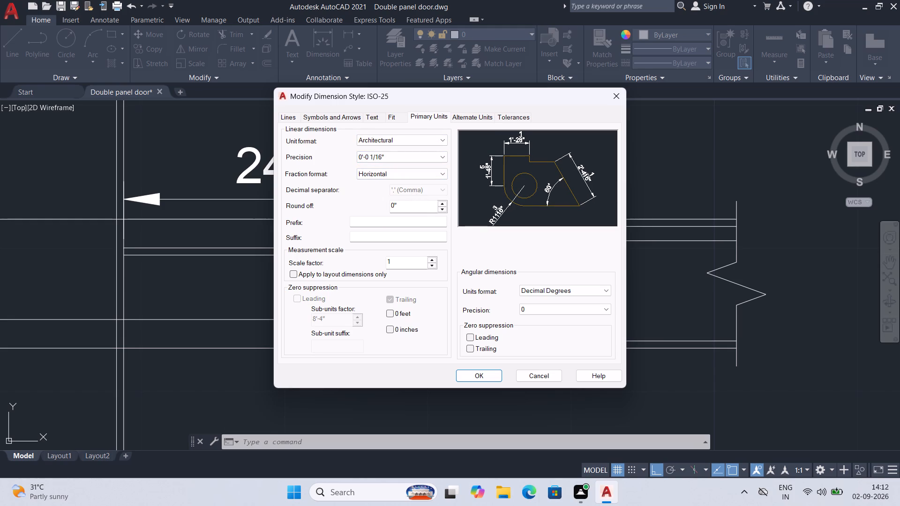
{"action": "left_click", "coordinate": [440, 188]}
{"action": "left_click", "coordinate": [375, 119]}
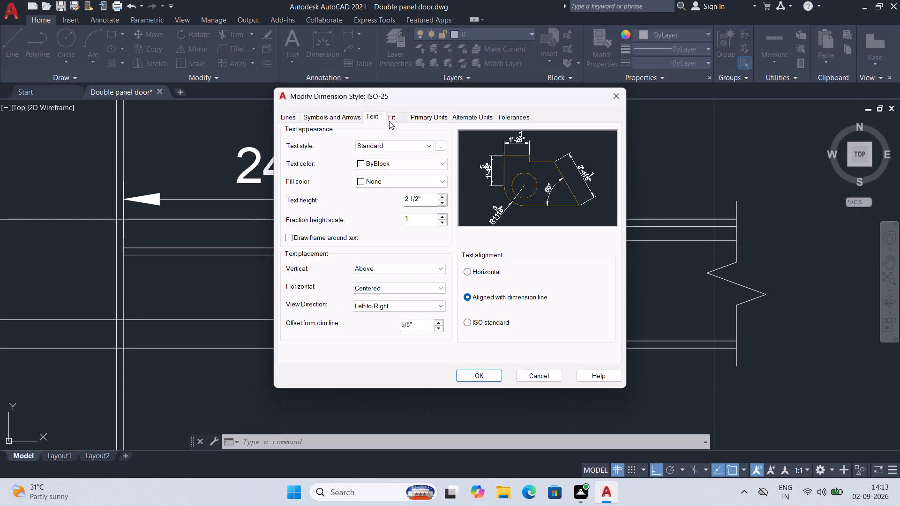
{"action": "left_click", "coordinate": [394, 117]}
{"action": "left_click", "coordinate": [338, 120]}
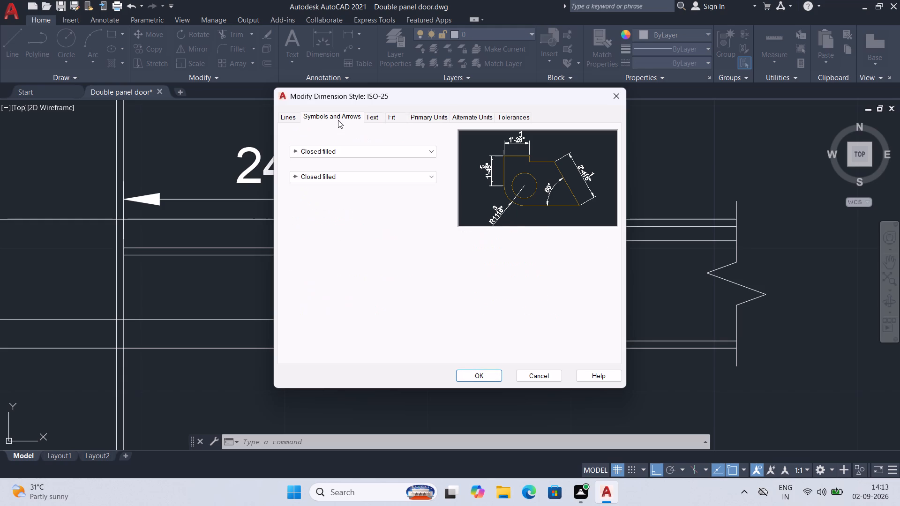
{"action": "left_click", "coordinate": [459, 117]}
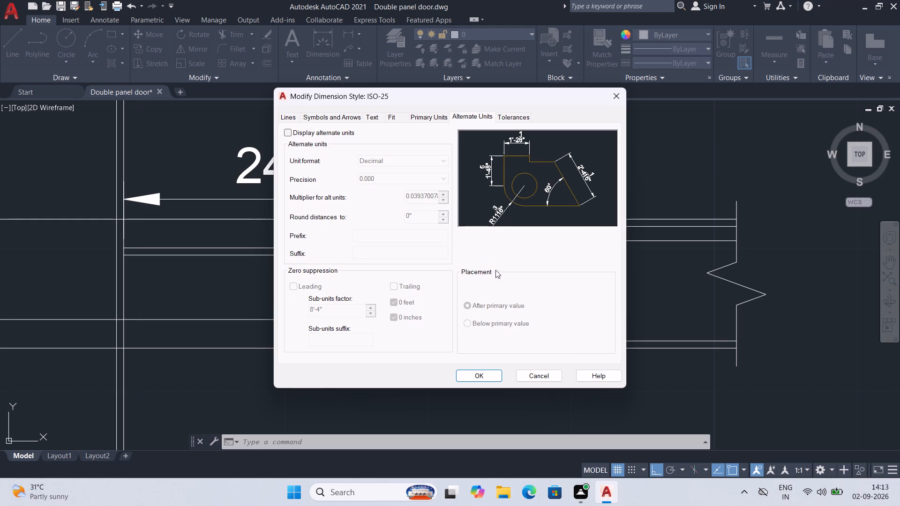
{"action": "left_click", "coordinate": [486, 372]}
{"action": "left_click", "coordinate": [581, 182]}
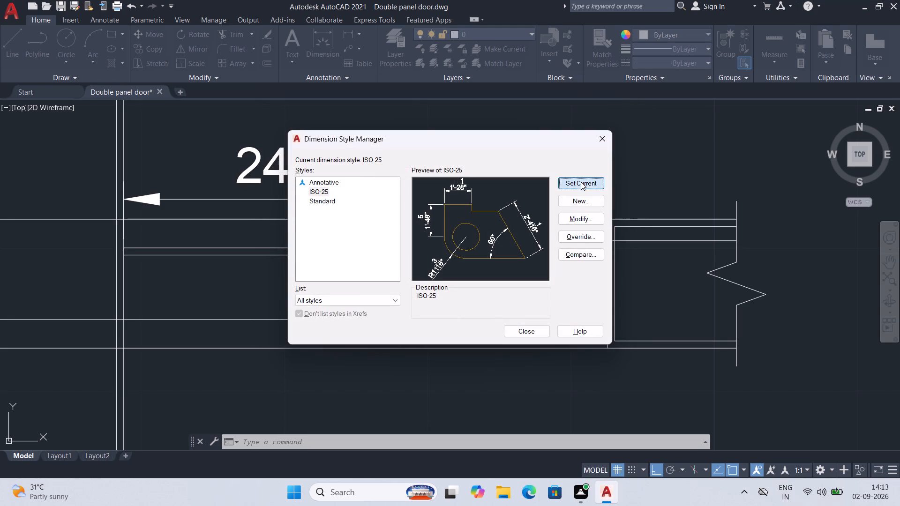
{"action": "left_click", "coordinate": [519, 331]}
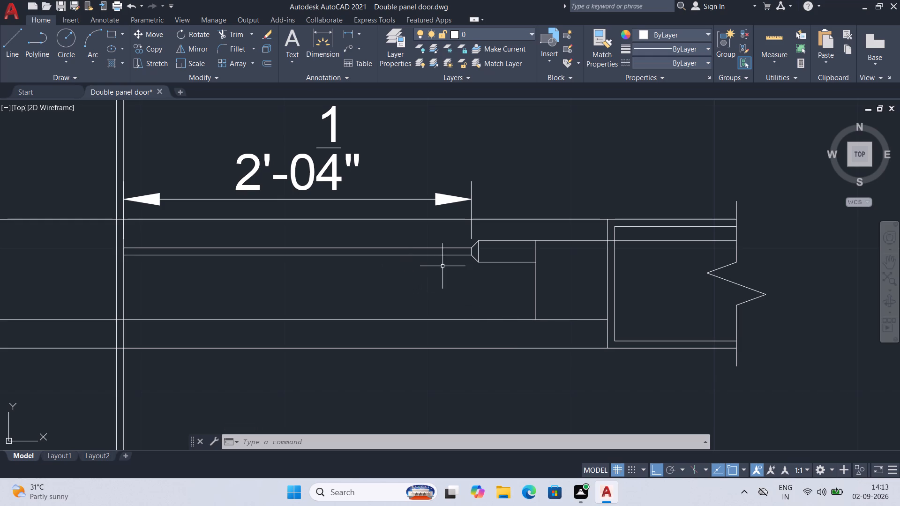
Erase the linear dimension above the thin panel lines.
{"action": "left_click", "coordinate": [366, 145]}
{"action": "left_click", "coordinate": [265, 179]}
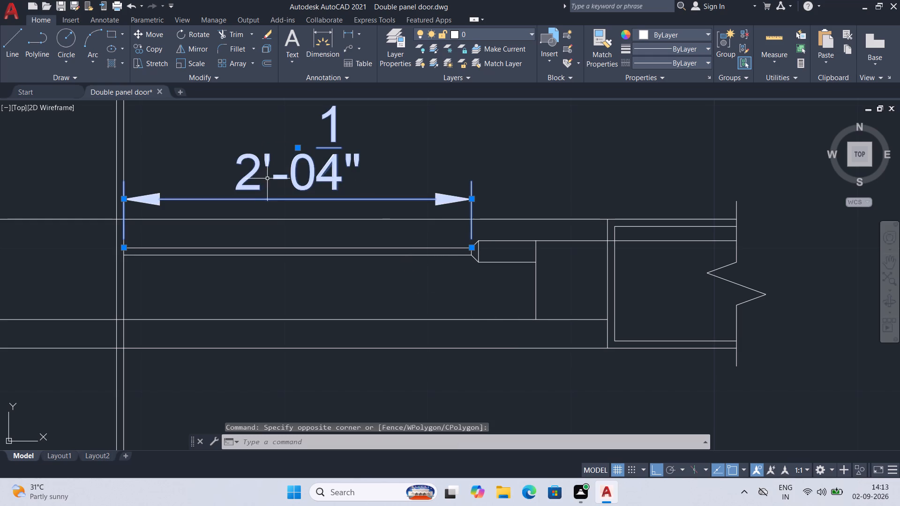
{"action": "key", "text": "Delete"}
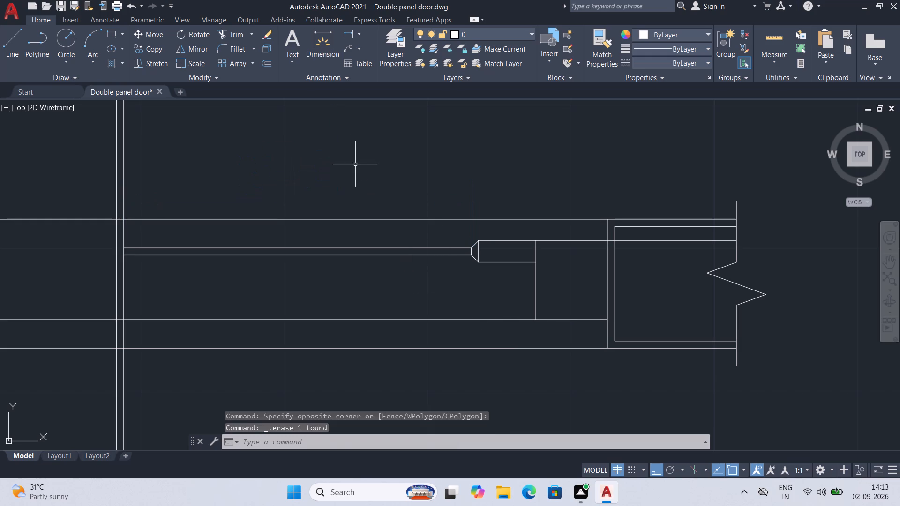
Erase the two thin panel lines between the bevel and the vertical construction lines.
{"action": "left_click", "coordinate": [378, 238]}
{"action": "left_click", "coordinate": [362, 263]}
{"action": "key", "text": "Delete"}
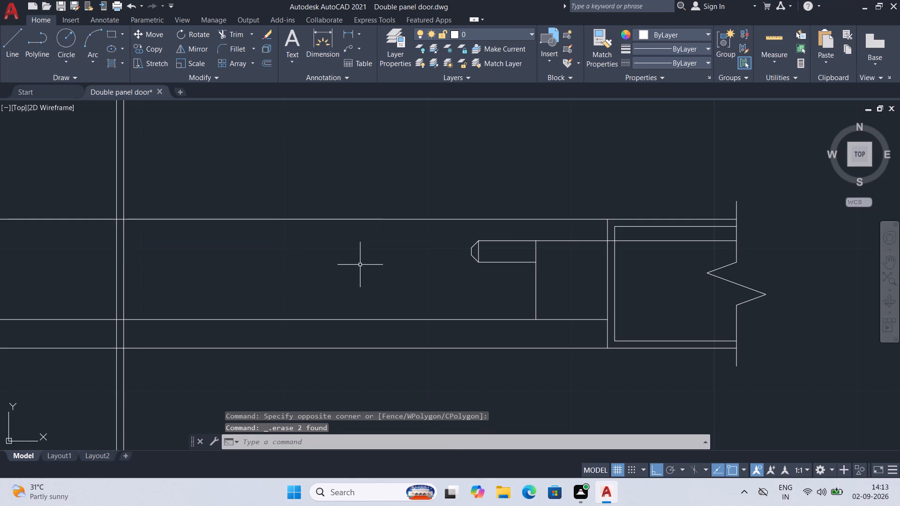
Draw a 2'-7" horizontal line from the bevel's upper outer corner towards the closed end of the plan.
{"action": "key", "text": "l"}
{"action": "key", "text": "Return"}
{"action": "scroll", "coordinate": [470, 252], "scroll_direction": "up", "scroll_amount": 1}
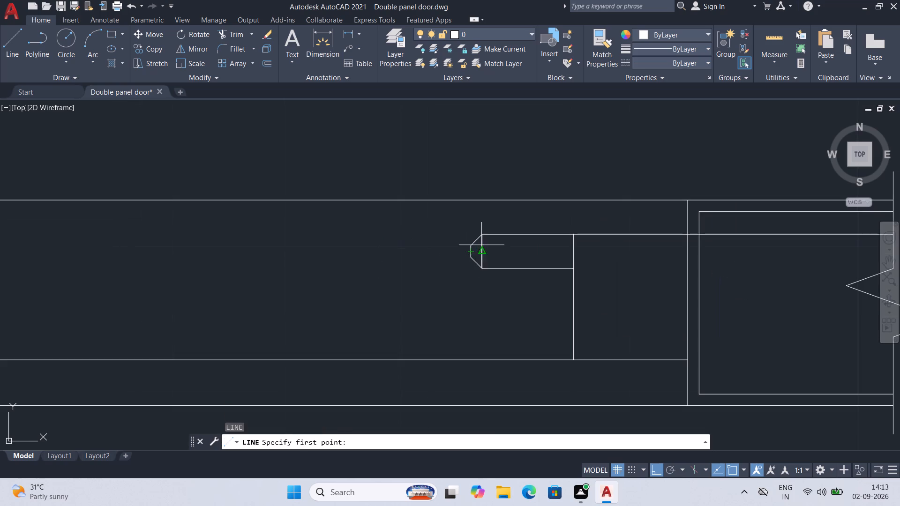
{"action": "left_click", "coordinate": [470, 244]}
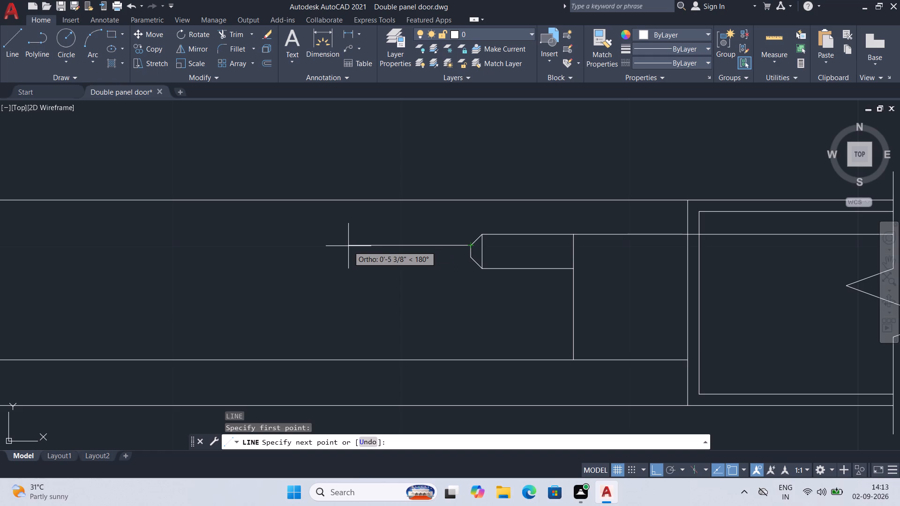
{"action": "key", "text": "2"}
{"action": "key", "text": "apostrophe"}
{"action": "type", "text": "-7"}
{"action": "key", "text": "Return"}
{"action": "scroll", "coordinate": [345, 246], "scroll_direction": "down", "scroll_amount": 2}
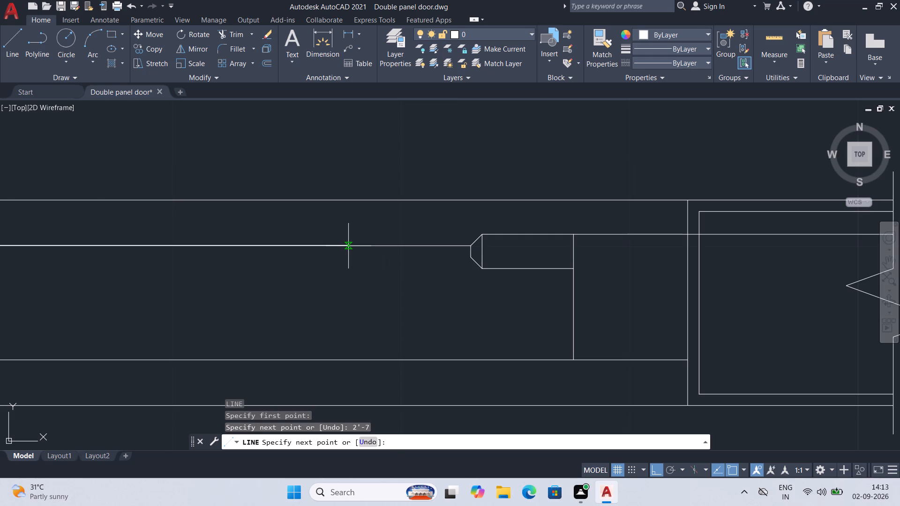
{"action": "key", "text": "Return"}
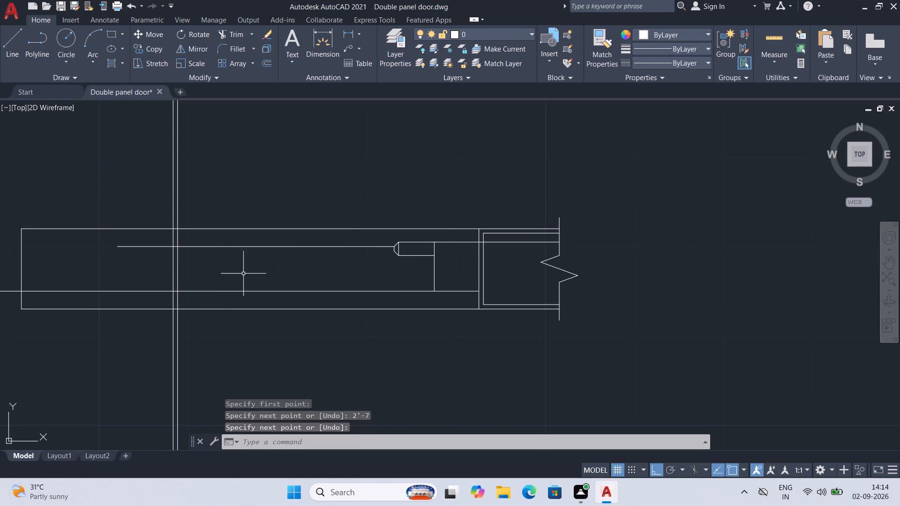
Offset the new panel line 0.5 downwards to form the panel's second face, and save the drawing.
{"action": "scroll", "coordinate": [342, 272], "scroll_direction": "up", "scroll_amount": 1}
{"action": "key", "text": "o"}
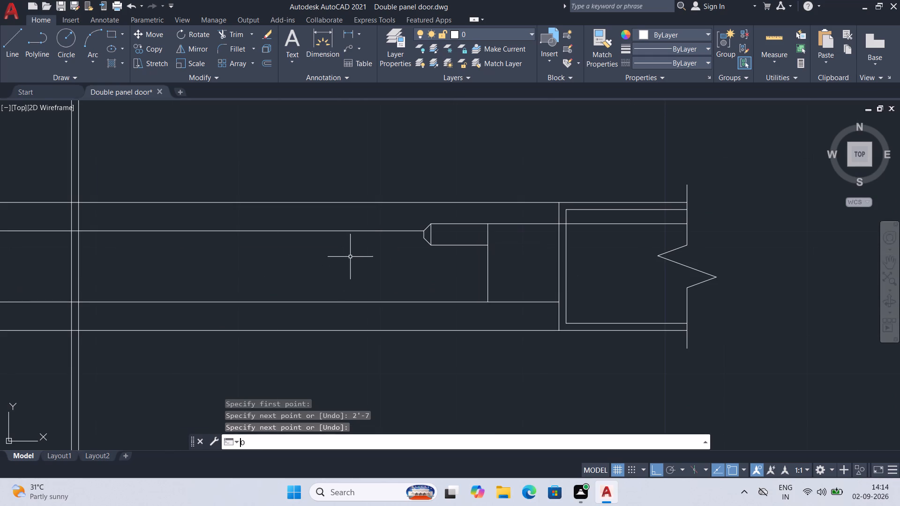
{"action": "key", "text": "Return"}
{"action": "left_click", "coordinate": [356, 231]}
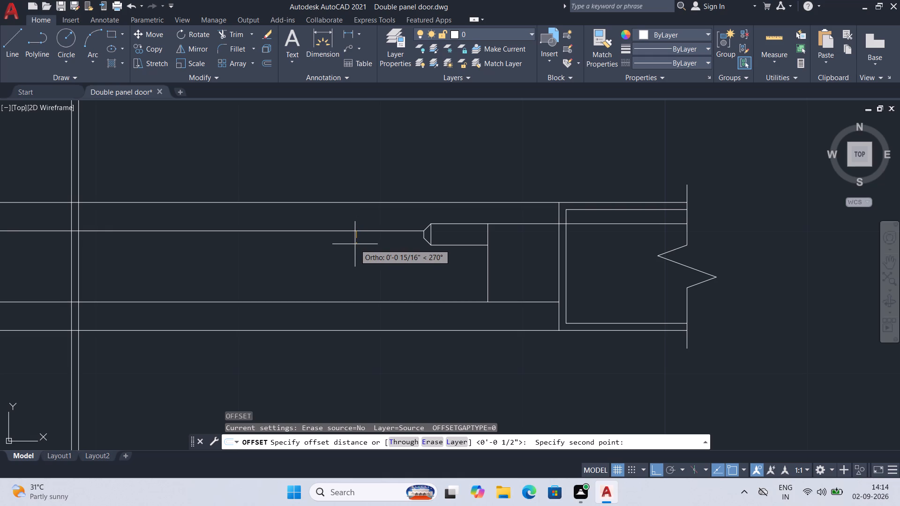
{"action": "type", "text": "0.5"}
{"action": "key", "text": "Return"}
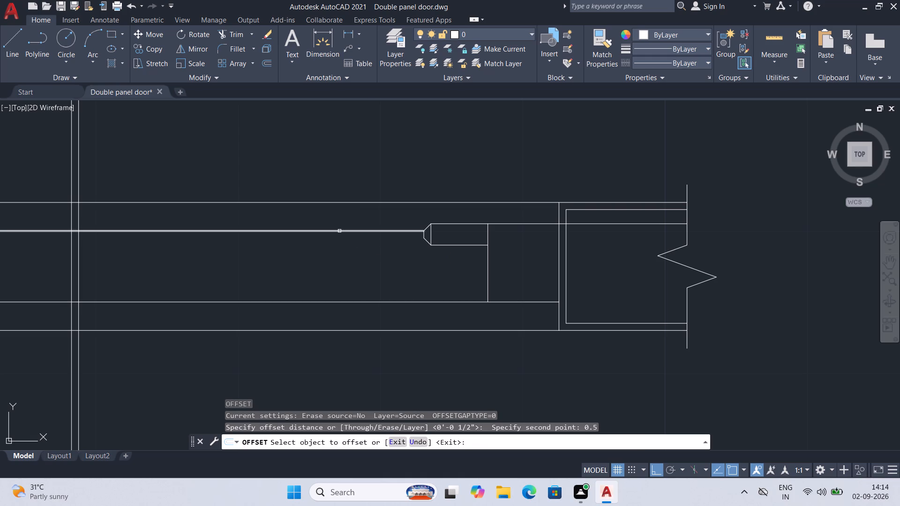
{"action": "left_click", "coordinate": [339, 231]}
{"action": "left_click", "coordinate": [339, 247]}
{"action": "key", "text": "ctrl+s"}
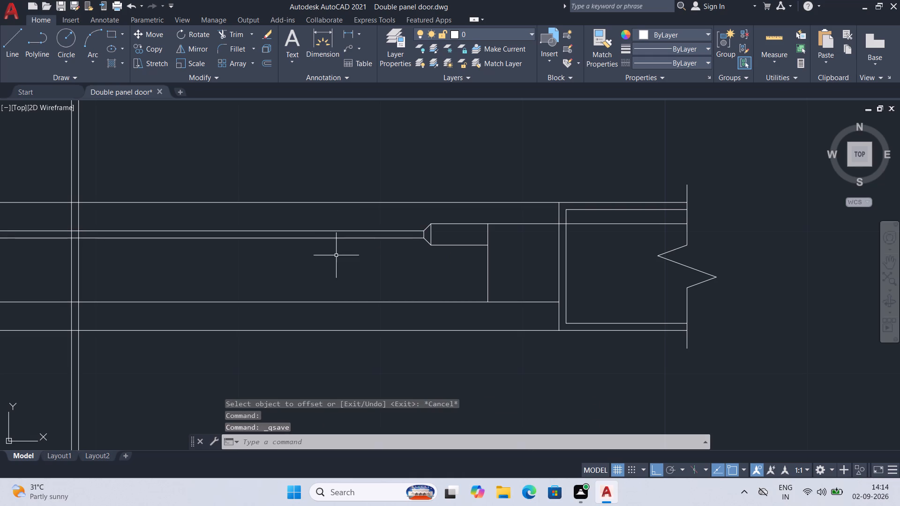
{"action": "key", "text": "ctrl+s"}
{"action": "key", "text": "ctrl+s"}
{"action": "key", "text": "ctrl+s"}
{"action": "key", "text": "ctrl+s"}
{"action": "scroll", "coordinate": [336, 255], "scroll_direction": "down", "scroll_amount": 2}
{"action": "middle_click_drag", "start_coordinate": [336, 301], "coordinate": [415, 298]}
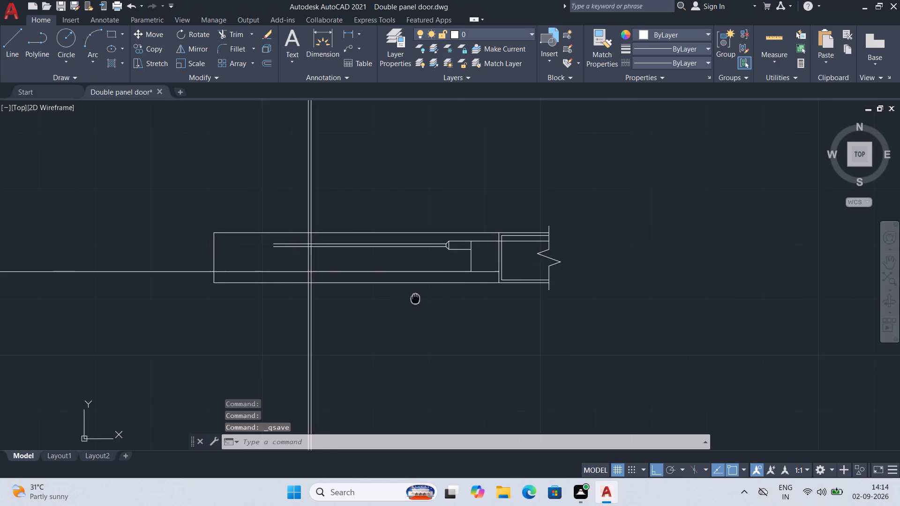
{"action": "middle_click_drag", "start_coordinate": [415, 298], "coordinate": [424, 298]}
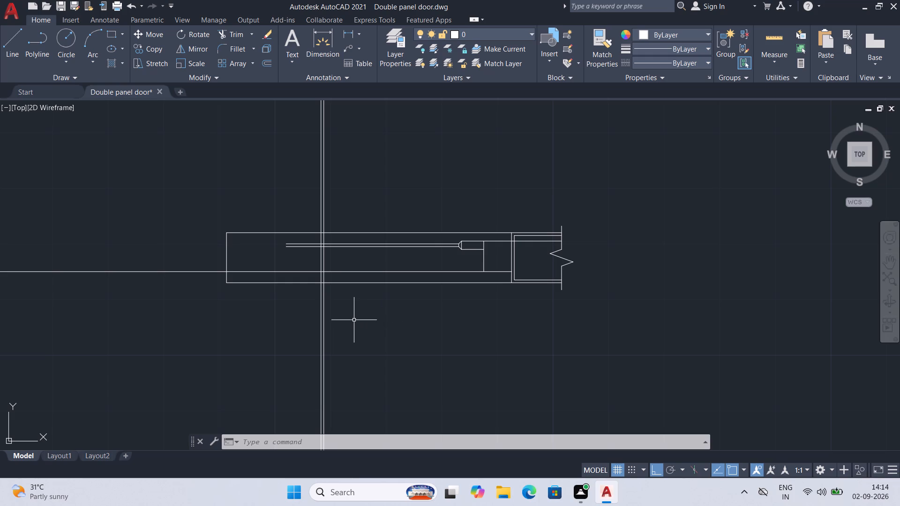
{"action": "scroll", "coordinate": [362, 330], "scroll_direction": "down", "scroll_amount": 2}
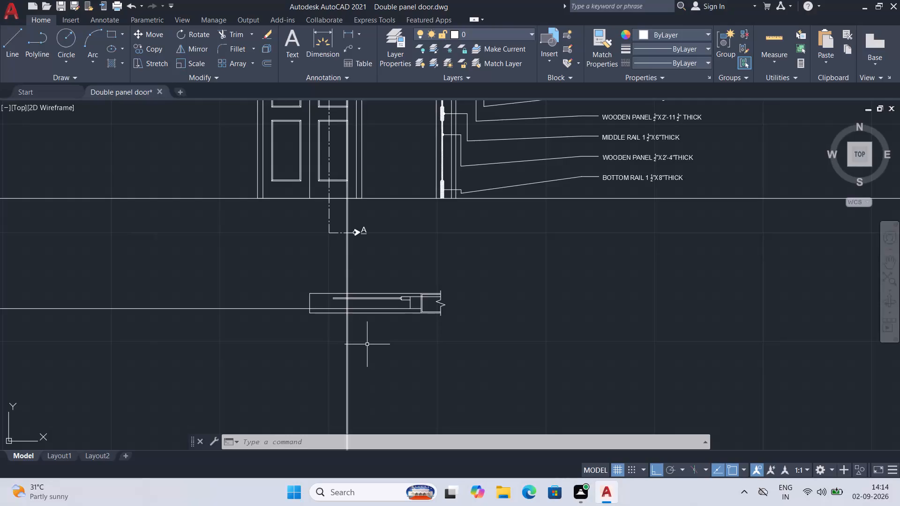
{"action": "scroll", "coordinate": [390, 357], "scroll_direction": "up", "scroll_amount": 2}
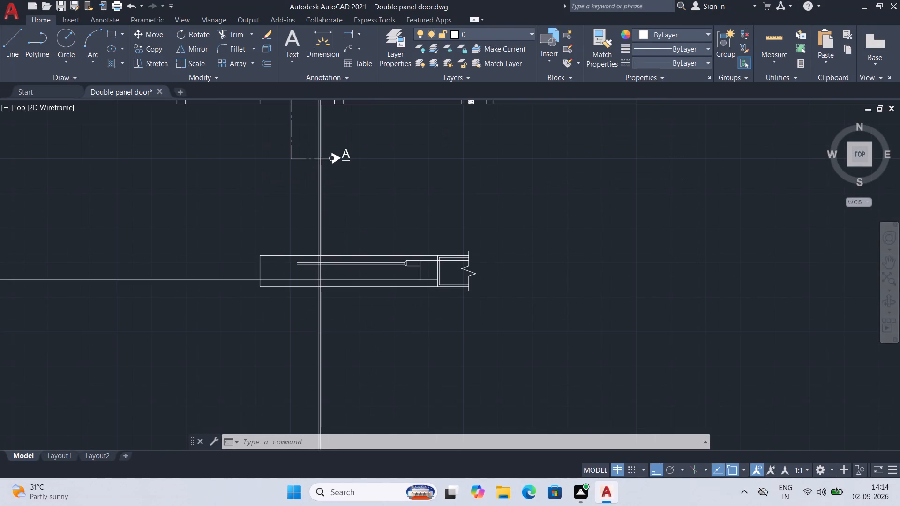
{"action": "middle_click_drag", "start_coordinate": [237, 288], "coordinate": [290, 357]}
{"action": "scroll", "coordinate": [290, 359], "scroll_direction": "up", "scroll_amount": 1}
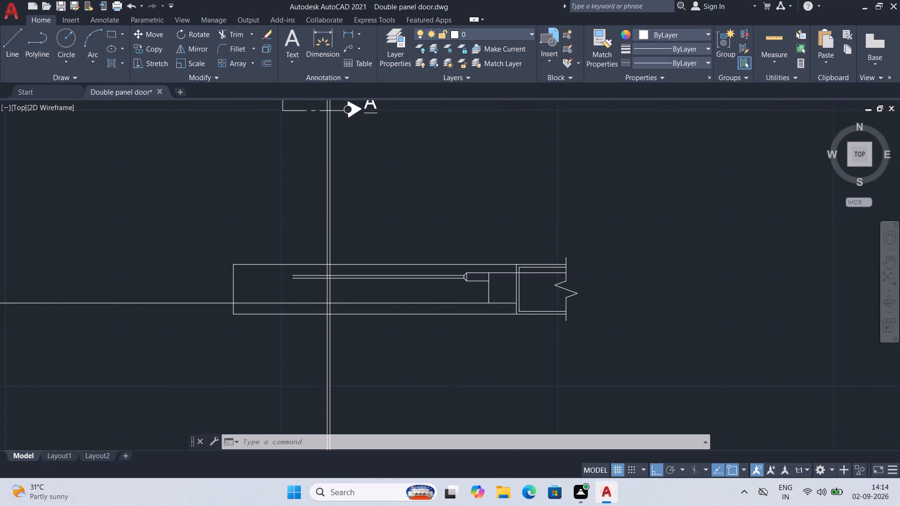
Draw two vertical construction lines through the inner and outer lower-left corners of the right shutter's bottom panel in the elevation, and save the drawing.
{"action": "scroll", "coordinate": [290, 359], "scroll_direction": "up", "scroll_amount": 1}
{"action": "middle_click_drag", "start_coordinate": [271, 343], "coordinate": [312, 409]}
{"action": "scroll", "coordinate": [365, 360], "scroll_direction": "down", "scroll_amount": 3}
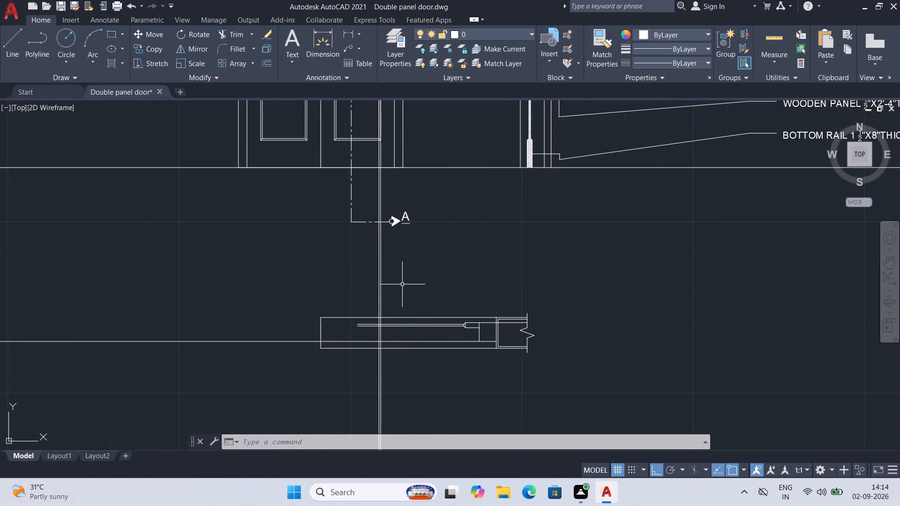
{"action": "left_click", "coordinate": [390, 275]}
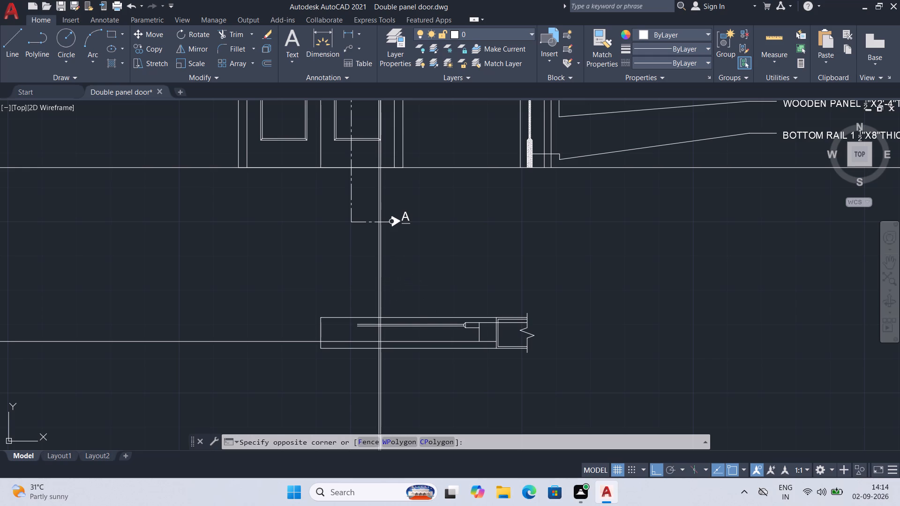
{"action": "left_click", "coordinate": [442, 260]}
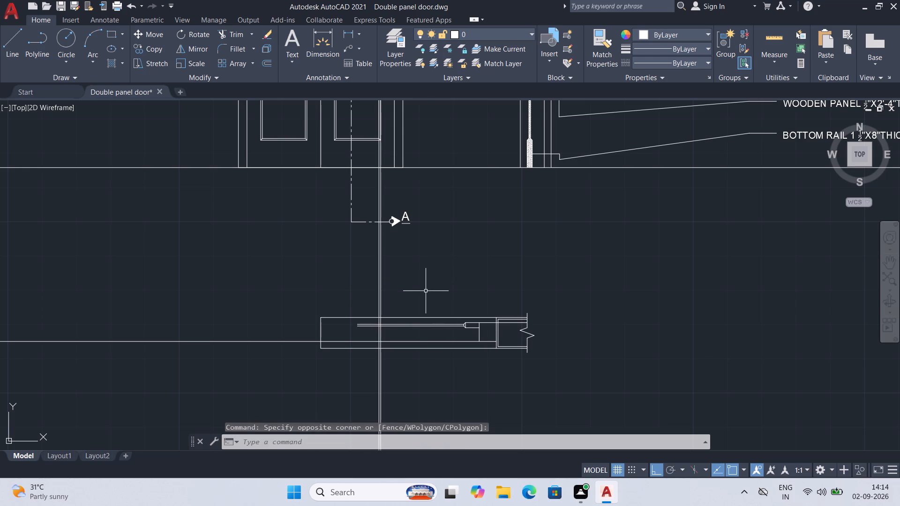
{"action": "key", "text": "x"}
{"action": "key", "text": "l"}
{"action": "key", "text": "Return"}
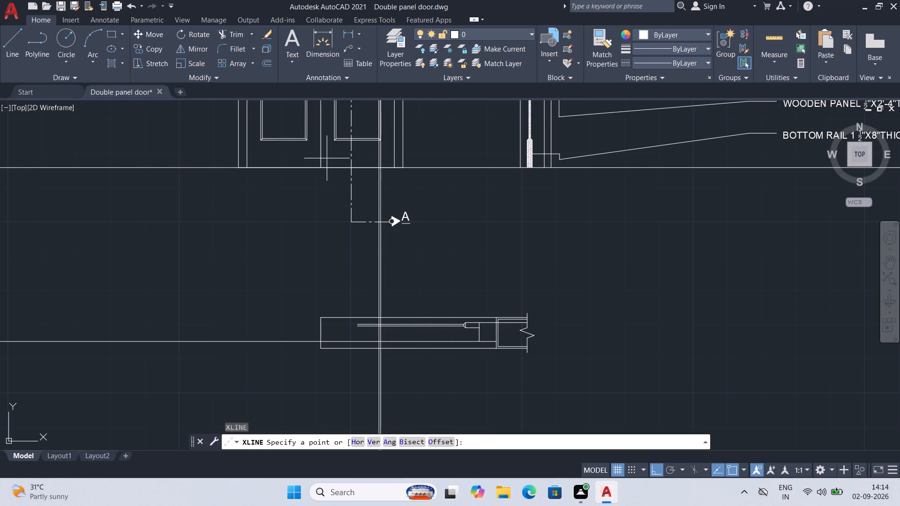
{"action": "left_click", "coordinate": [373, 441]}
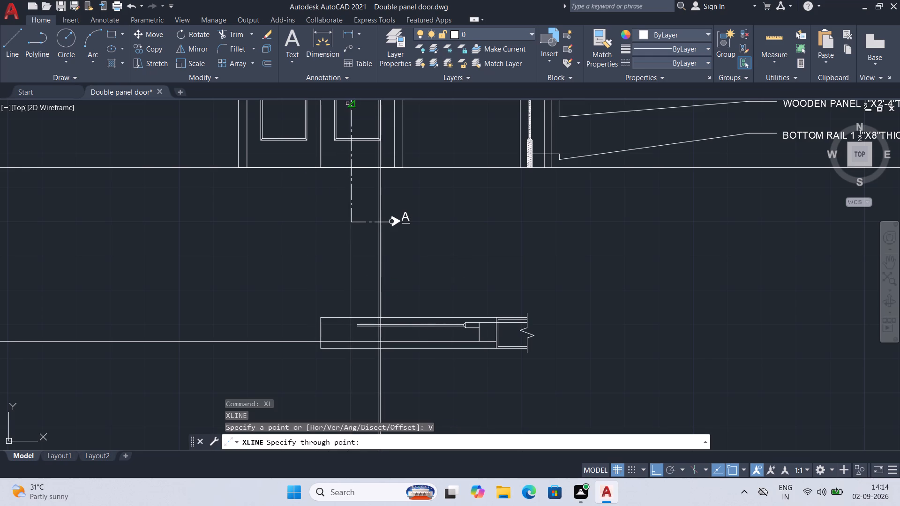
{"action": "scroll", "coordinate": [342, 149], "scroll_direction": "up", "scroll_amount": 3}
{"action": "left_click", "coordinate": [312, 104]}
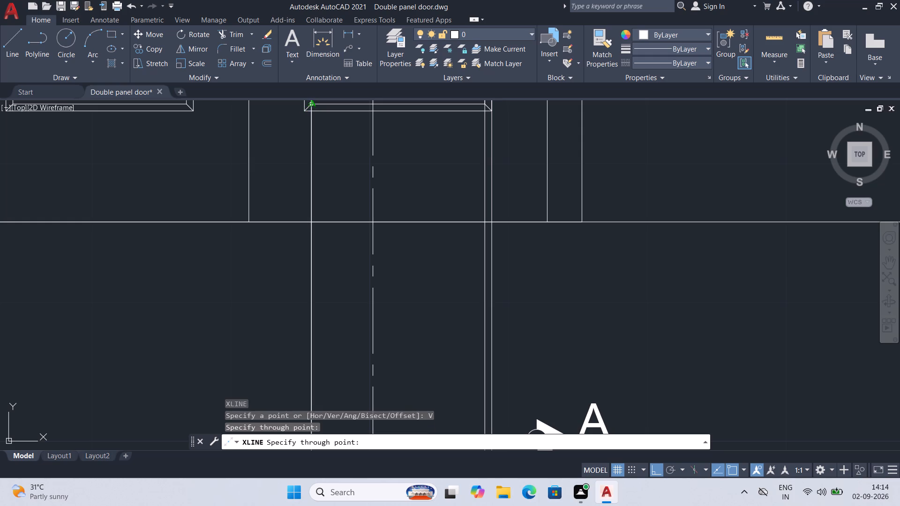
{"action": "left_click", "coordinate": [304, 114]}
{"action": "scroll", "coordinate": [362, 198], "scroll_direction": "down", "scroll_amount": 3}
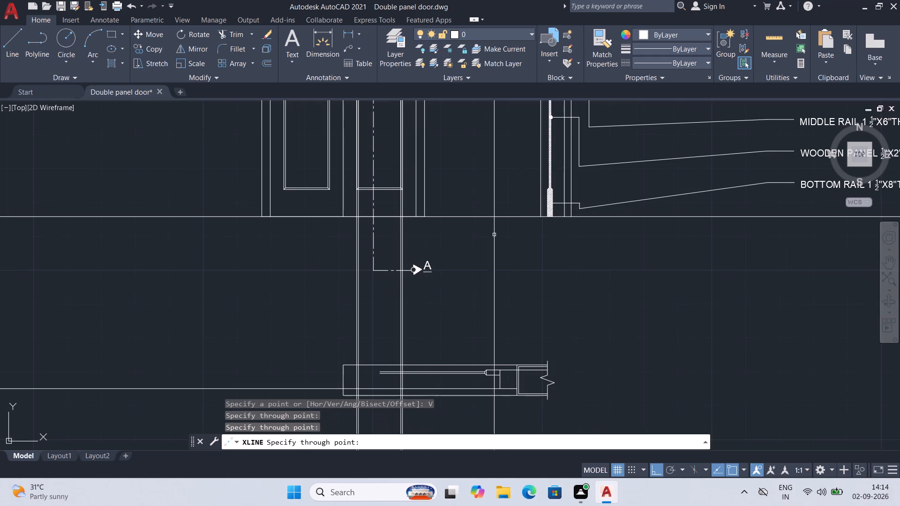
{"action": "key", "text": "ctrl+s"}
{"action": "key", "text": "ctrl+s"}
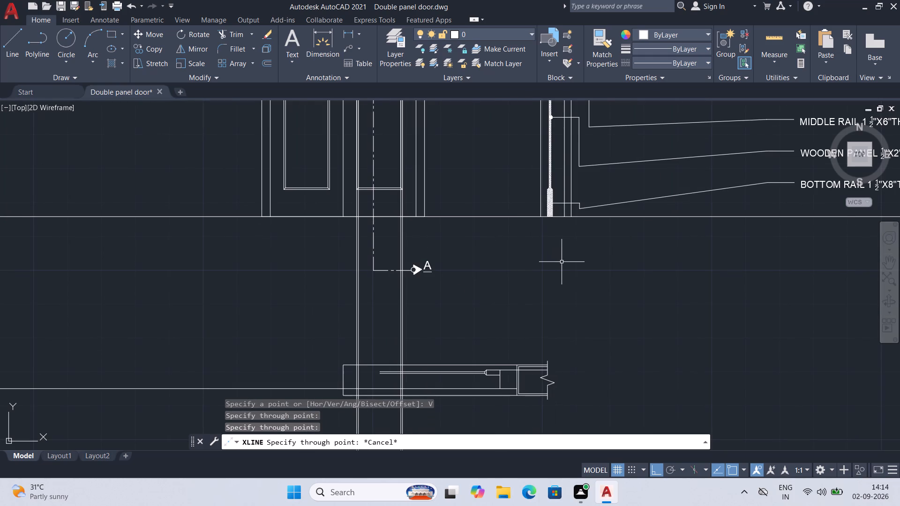
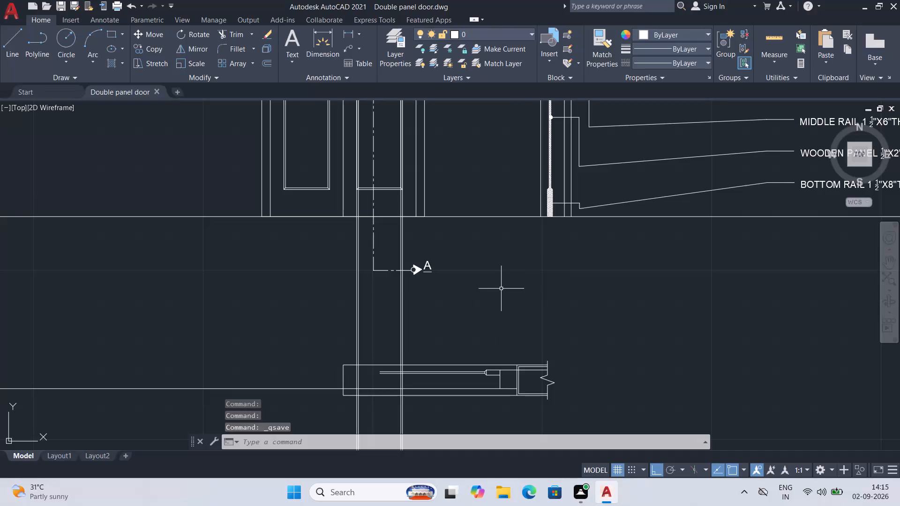
Save the drawing.
{"action": "key", "text": "ctrl+s"}
{"action": "key", "text": "ctrl+s"}
{"action": "key", "text": "ctrl+s"}
{"action": "key", "text": "ctrl+s"}
{"action": "key", "text": "ctrl+s"}
{"action": "key", "text": "ctrl+s"}
{"action": "key", "text": "ctrl+s"}
{"action": "key", "text": "ctrl+s"}
{"action": "key", "text": "ctrl+s"}
{"action": "key", "text": "ctrl+s"}
{"action": "key", "text": "ctrl+s"}
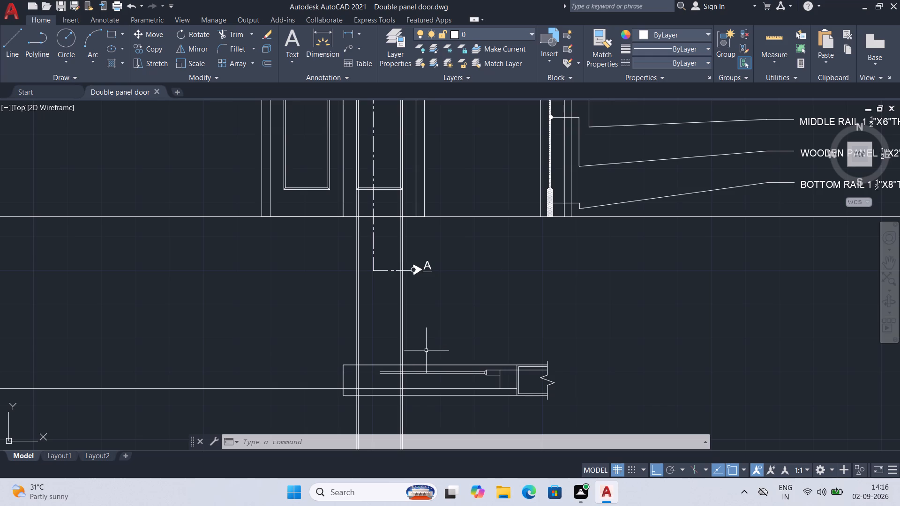
Copy the bevelled stile outline at the panel's right end to the clear space above the plan, and save the drawing.
{"action": "scroll", "coordinate": [422, 350], "scroll_direction": "up", "scroll_amount": 1}
{"action": "middle_click_drag", "start_coordinate": [414, 352], "coordinate": [442, 259]}
{"action": "scroll", "coordinate": [416, 310], "scroll_direction": "up", "scroll_amount": 1}
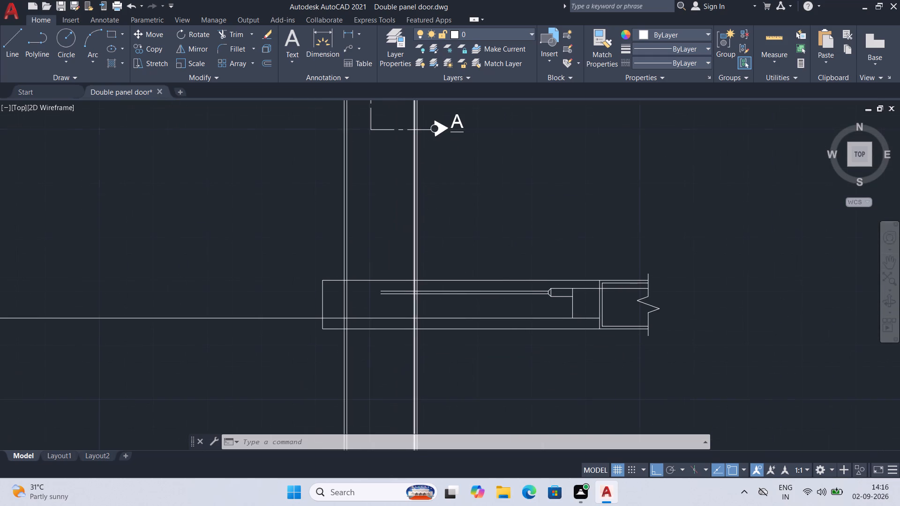
{"action": "scroll", "coordinate": [442, 305], "scroll_direction": "up", "scroll_amount": 1}
{"action": "middle_click_drag", "start_coordinate": [442, 305], "coordinate": [382, 319]}
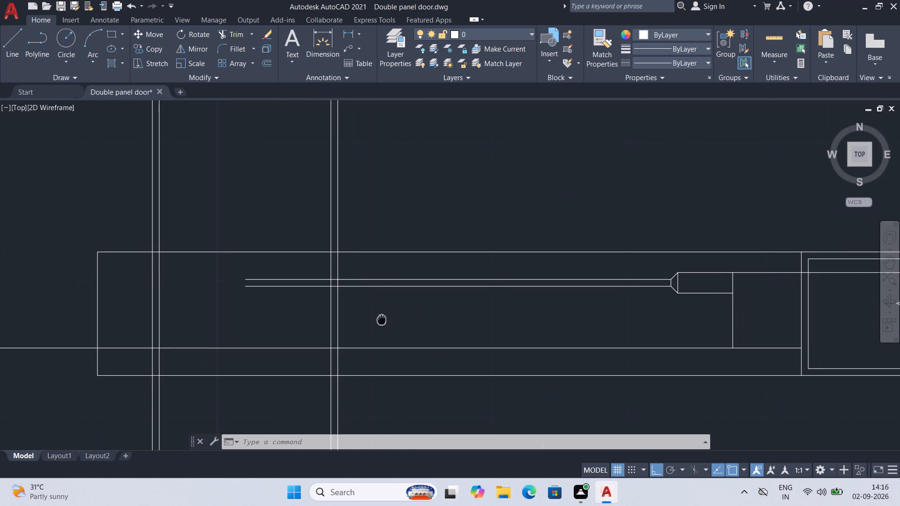
{"action": "middle_click_drag", "start_coordinate": [382, 319], "coordinate": [381, 319]}
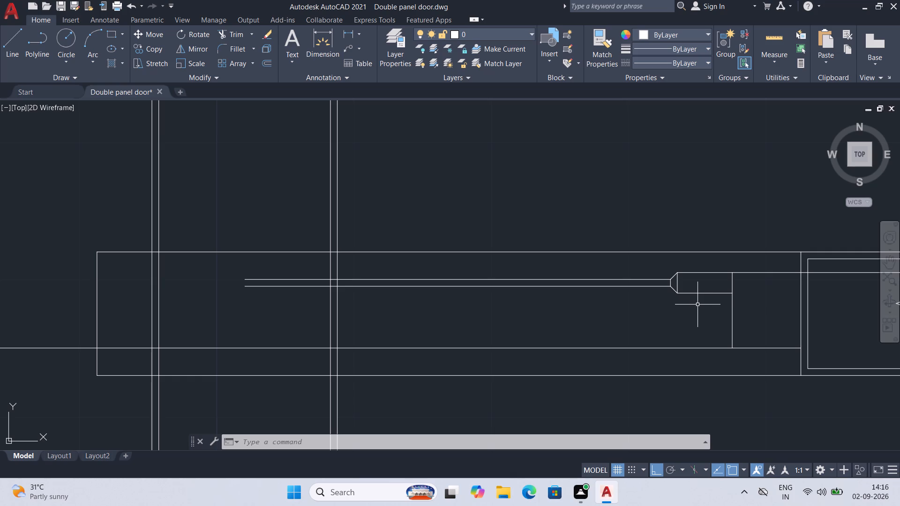
{"action": "left_click", "coordinate": [712, 310]}
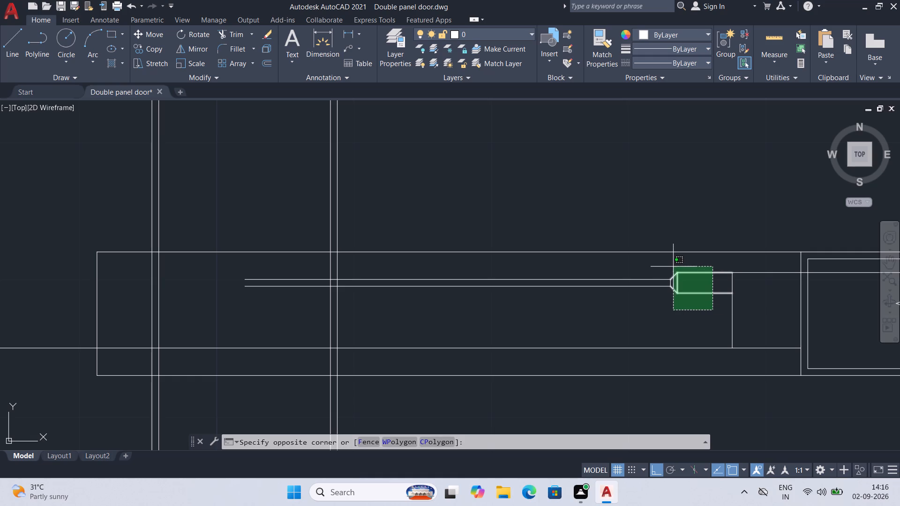
{"action": "left_click", "coordinate": [671, 266]}
{"action": "type", "text": "CO"}
{"action": "key", "text": "Return"}
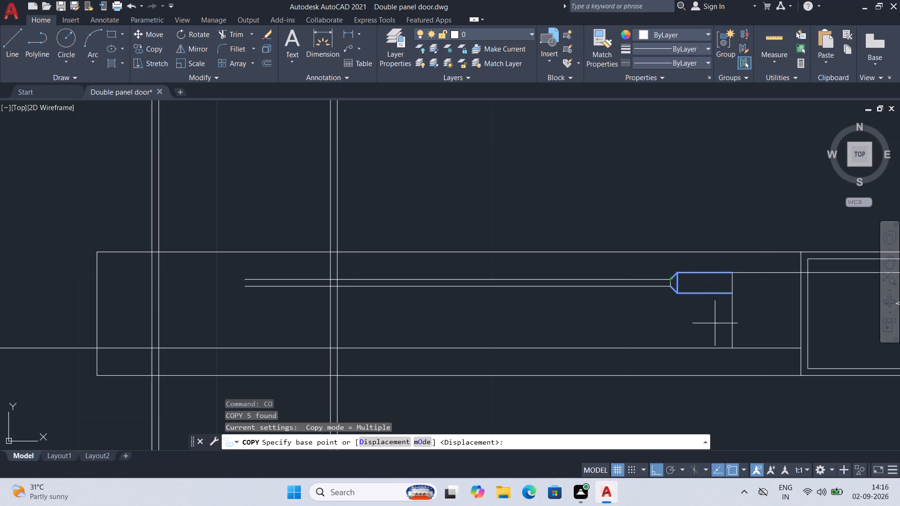
{"action": "left_click", "coordinate": [672, 278]}
{"action": "left_click", "coordinate": [644, 194]}
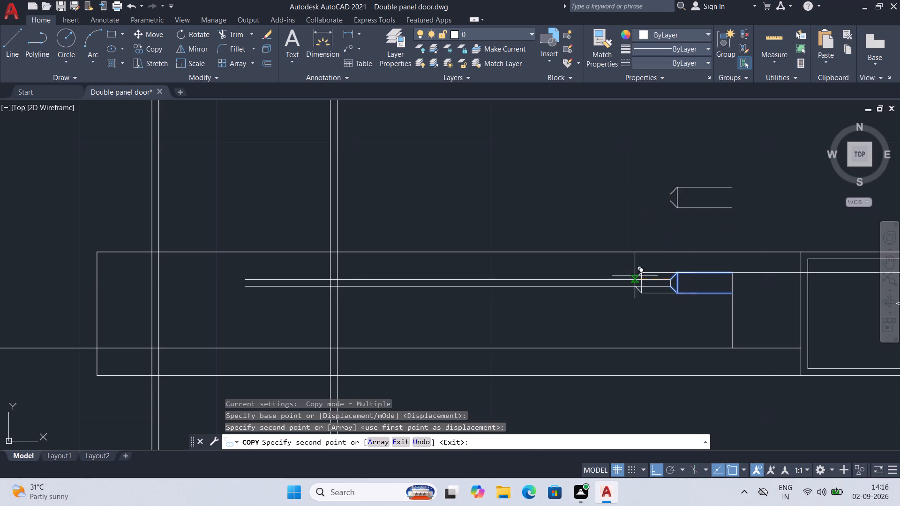
{"action": "key", "text": "ctrl+s"}
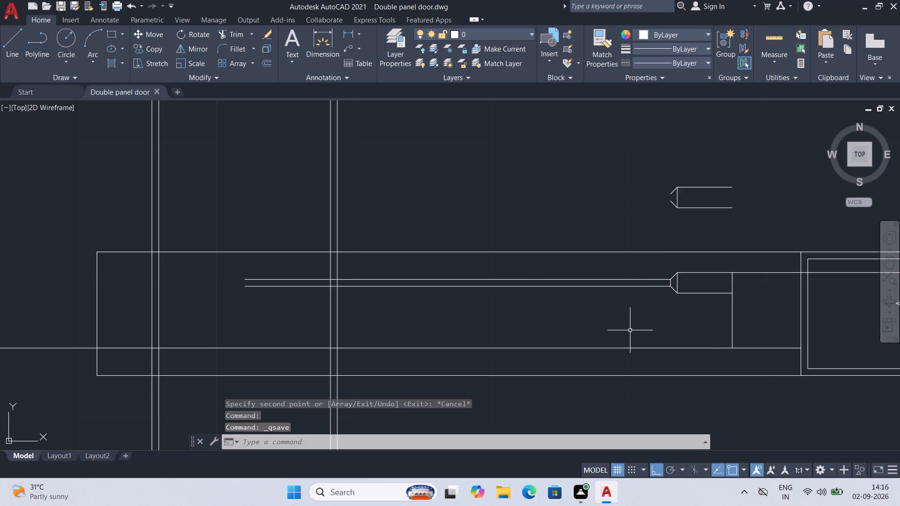
Draw a short vertical line closing the bevel tip of the copied stile outline.
{"action": "key", "text": "l"}
{"action": "key", "text": "Return"}
{"action": "scroll", "coordinate": [675, 224], "scroll_direction": "up", "scroll_amount": 1}
{"action": "left_click", "coordinate": [667, 187]}
{"action": "left_click", "coordinate": [669, 178]}
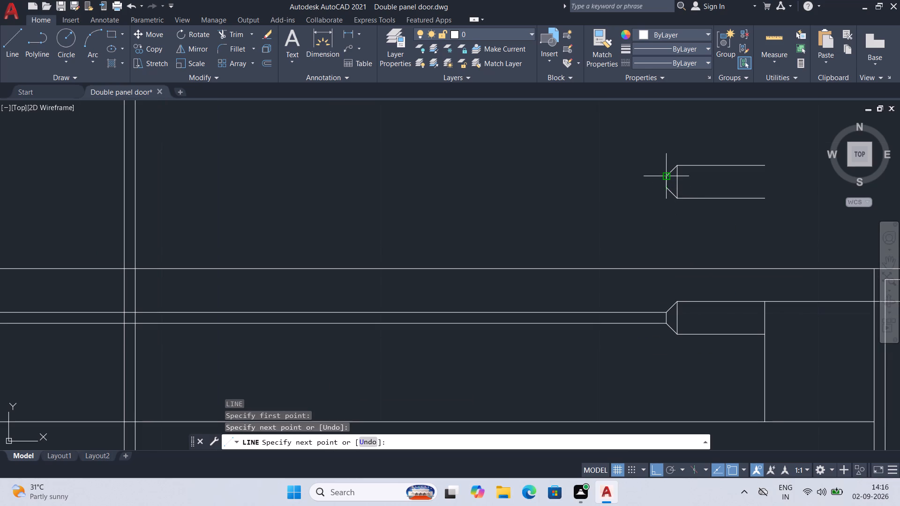
{"action": "key", "text": "Return"}
Mirror the copied stile outline about a vertical axis on its bevelled side, keeping the source objects.
{"action": "key", "text": "m"}
{"action": "key", "text": "i"}
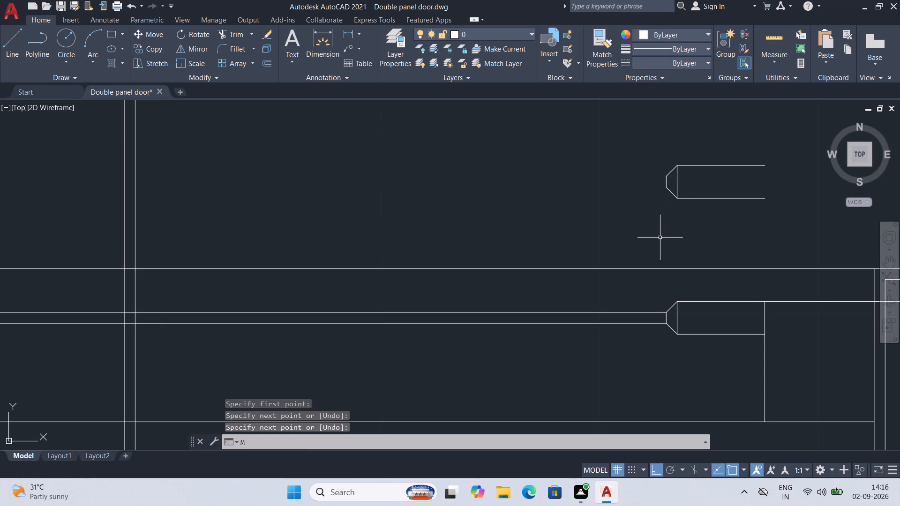
{"action": "key", "text": "Return"}
{"action": "left_click_drag", "start_coordinate": [786, 135], "coordinate": [786, 149]}
{"action": "left_click", "coordinate": [630, 241]}
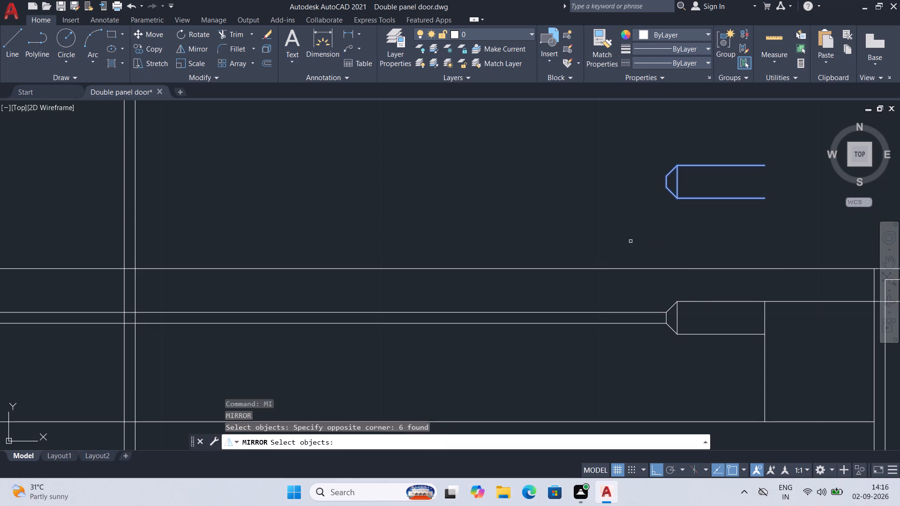
{"action": "key", "text": "Return"}
{"action": "left_click_drag", "start_coordinate": [634, 149], "coordinate": [637, 211]}
{"action": "left_click", "coordinate": [638, 214]}
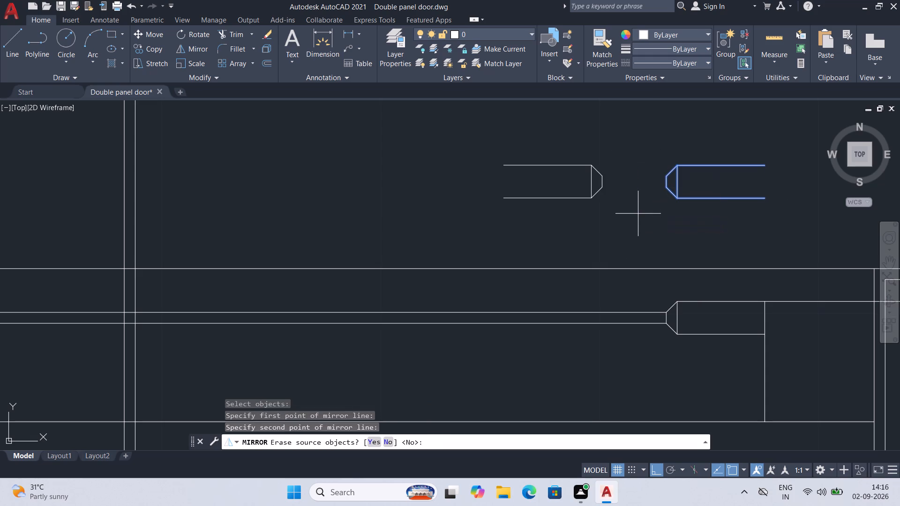
{"action": "key", "text": "n"}
{"action": "key", "text": "Return"}
Move the mirrored stile outline by its upper bevel corner onto the left end of the panel's upper line, and save the drawing.
{"action": "left_click", "coordinate": [614, 154]}
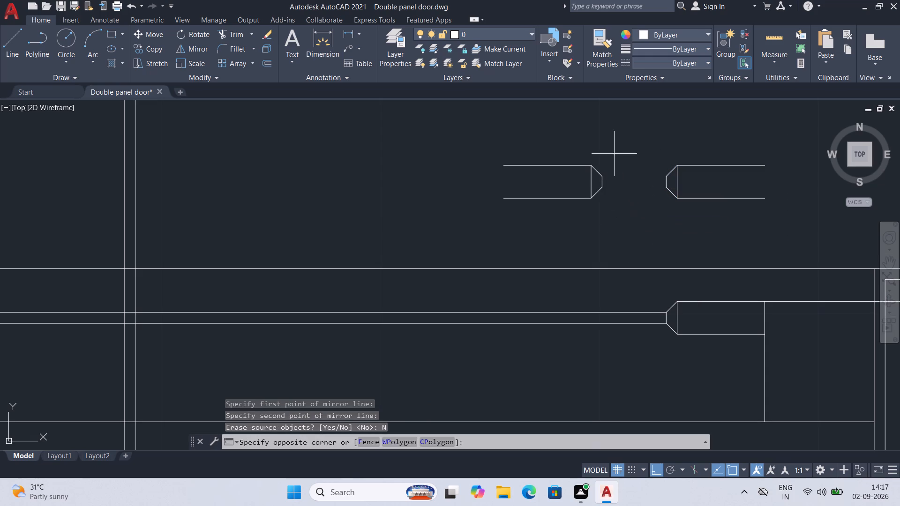
{"action": "left_click", "coordinate": [480, 218]}
{"action": "key", "text": "m"}
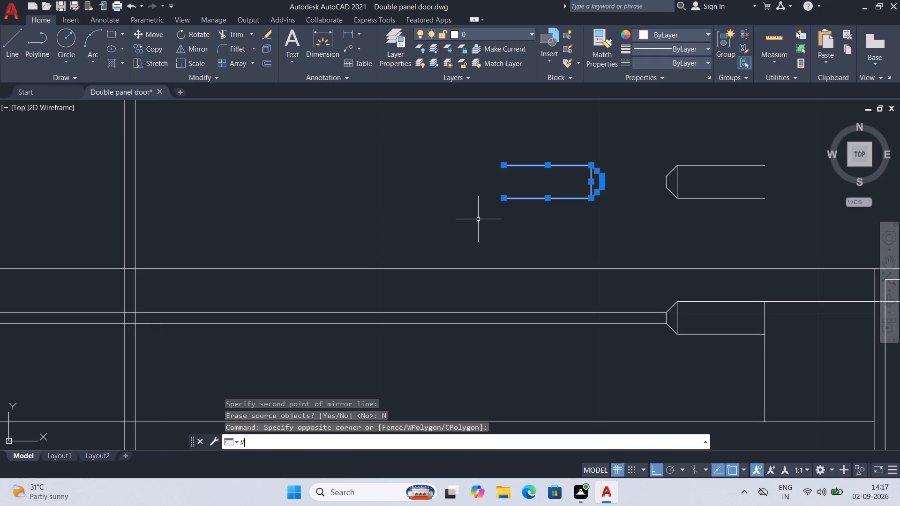
{"action": "key", "text": "Return"}
{"action": "scroll", "coordinate": [603, 175], "scroll_direction": "up", "scroll_amount": 3}
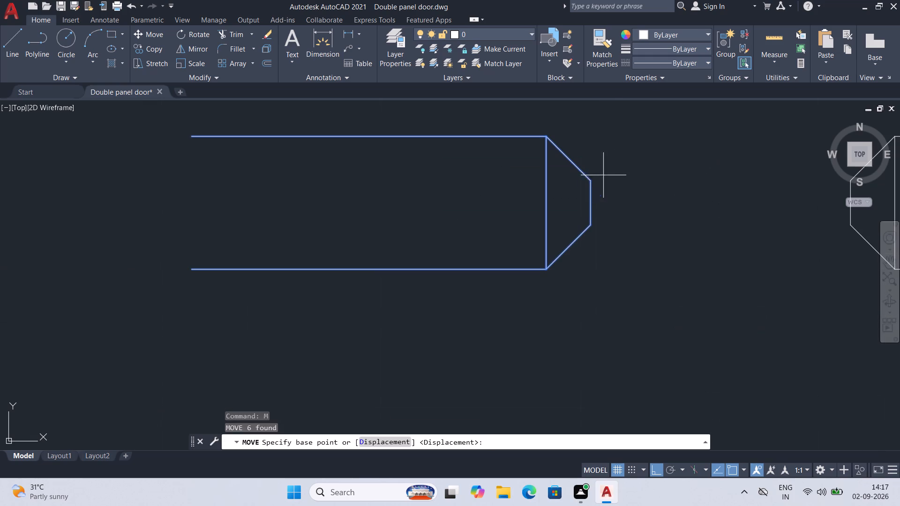
{"action": "left_click", "coordinate": [590, 181]}
{"action": "scroll", "coordinate": [583, 213], "scroll_direction": "down", "scroll_amount": 3}
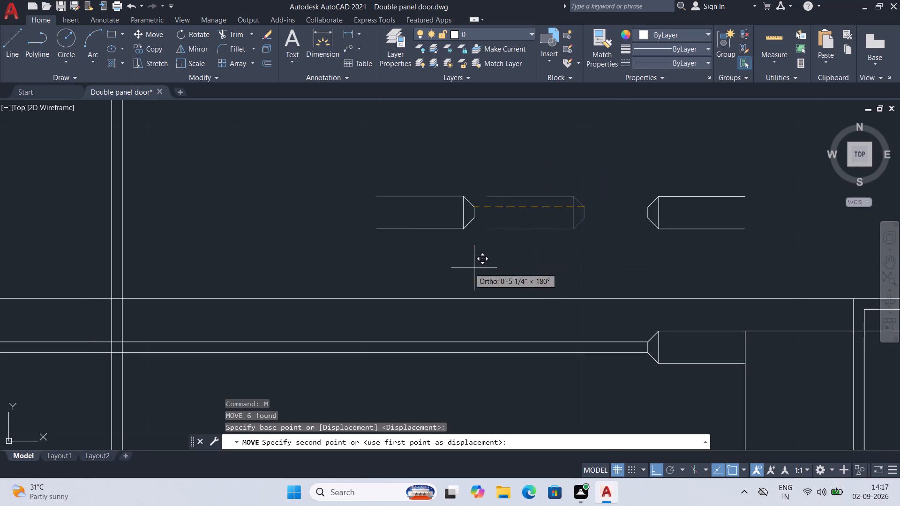
{"action": "middle_click_drag", "start_coordinate": [469, 268], "coordinate": [562, 175]}
{"action": "middle_click_drag", "start_coordinate": [142, 316], "coordinate": [150, 340]}
{"action": "left_click", "coordinate": [670, 466]}
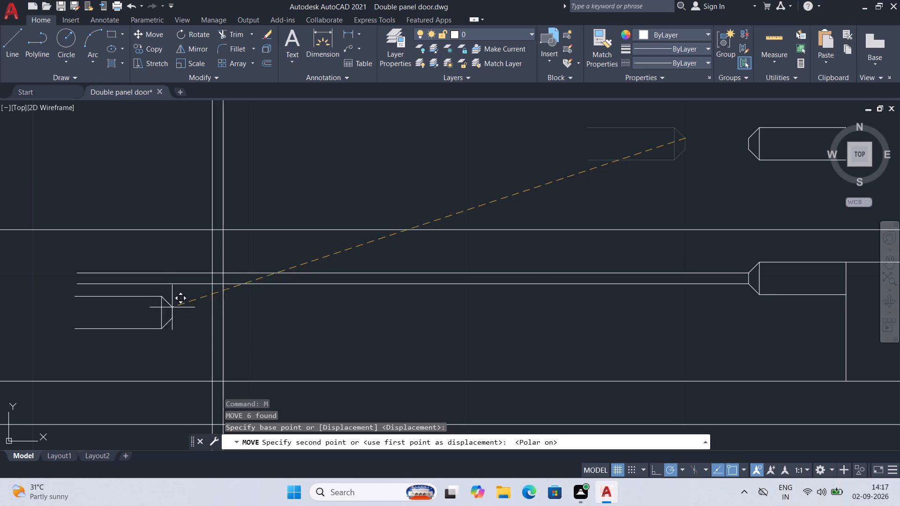
{"action": "left_click", "coordinate": [75, 272]}
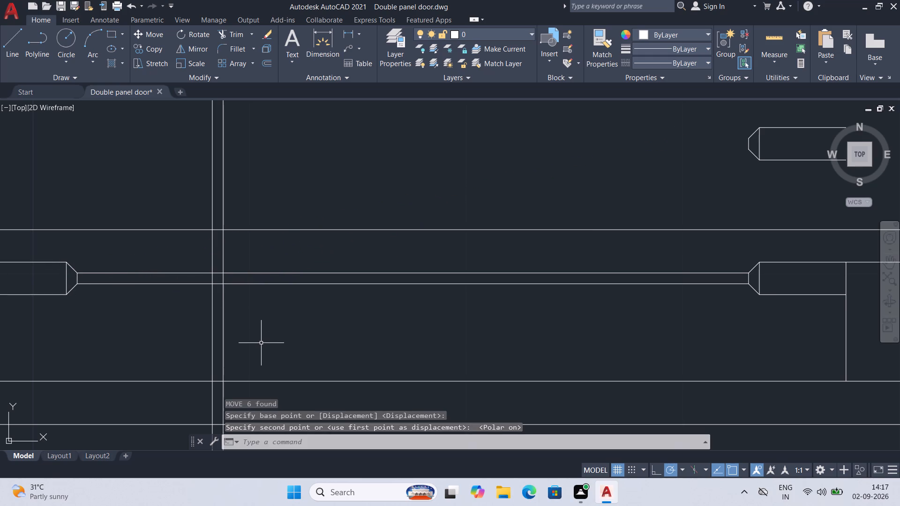
{"action": "key", "text": "ctrl+s"}
{"action": "key", "text": "ctrl+s"}
{"action": "key", "text": "ctrl+s"}
{"action": "key", "text": "ctrl+s"}
Erase the leftover stile copy above the plan.
{"action": "scroll", "coordinate": [350, 324], "scroll_direction": "down", "scroll_amount": 2}
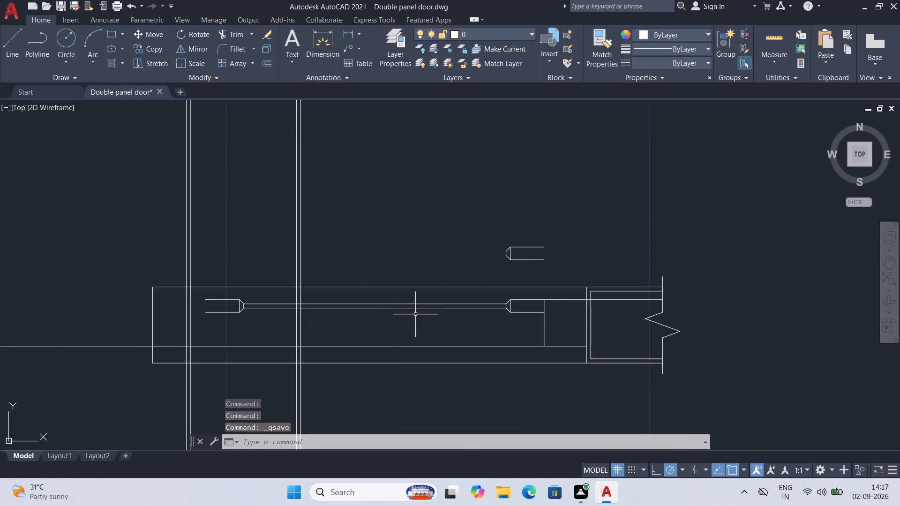
{"action": "left_click", "coordinate": [555, 224]}
{"action": "left_click", "coordinate": [501, 266]}
{"action": "key", "text": "Delete"}
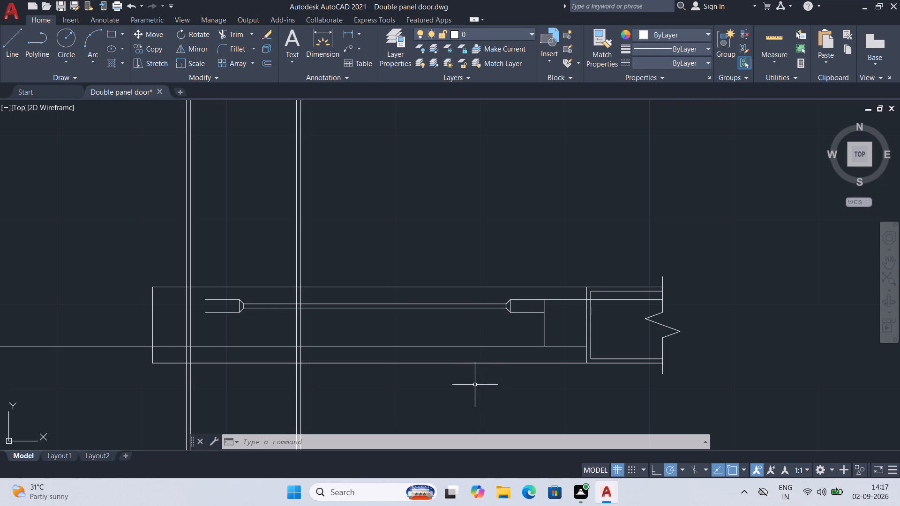
Draw a vertical line closing the outer left end of the newly placed stile.
{"action": "key", "text": "l"}
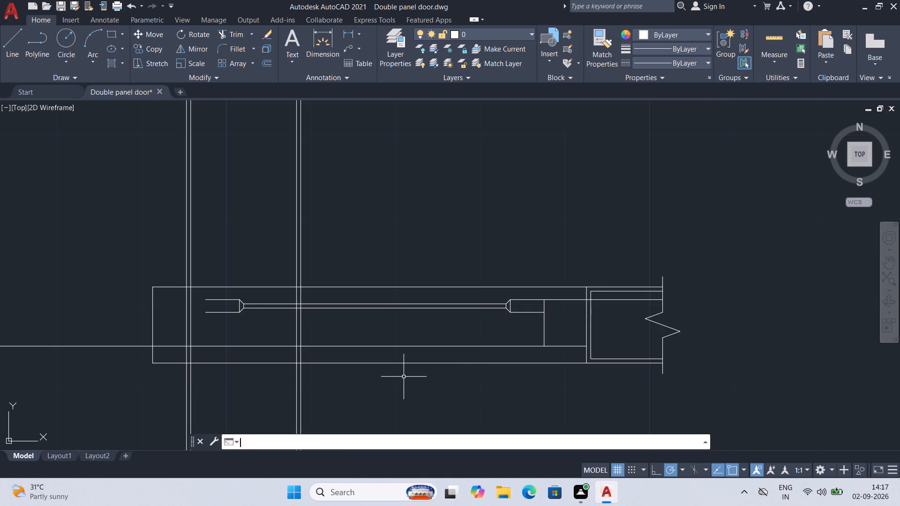
{"action": "key", "text": "Return"}
{"action": "left_click", "coordinate": [204, 300]}
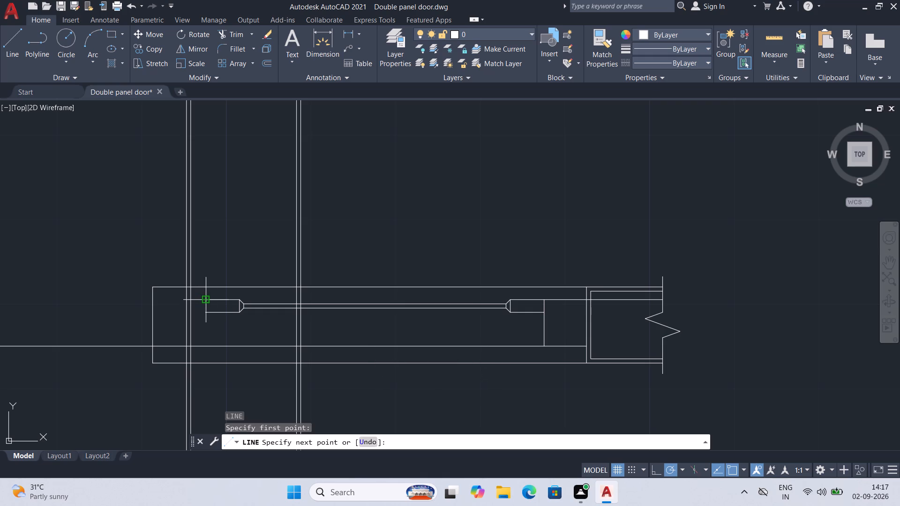
{"action": "left_click", "coordinate": [205, 311]}
{"action": "key", "text": "Return"}
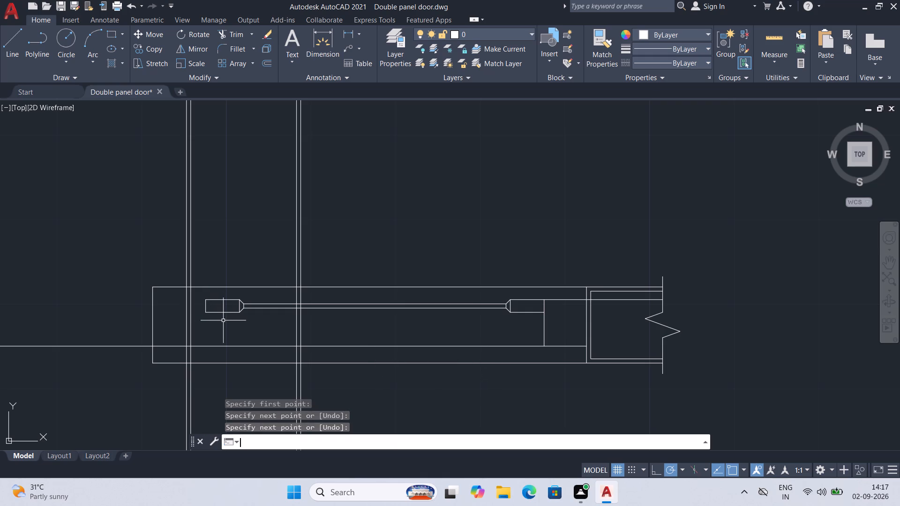
Erase the vertical line closing the plan's left end.
{"action": "left_click", "coordinate": [174, 275]}
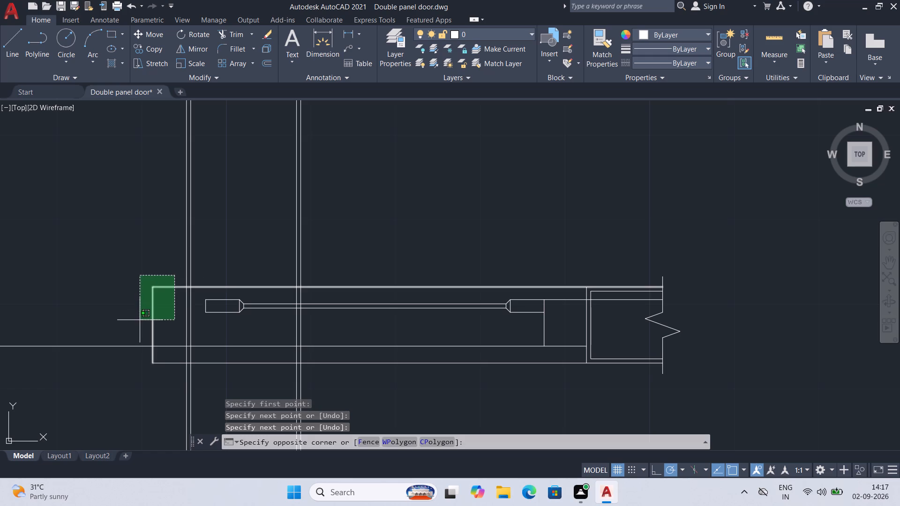
{"action": "left_click", "coordinate": [158, 250]}
{"action": "left_click", "coordinate": [158, 308]}
{"action": "left_click", "coordinate": [150, 310]}
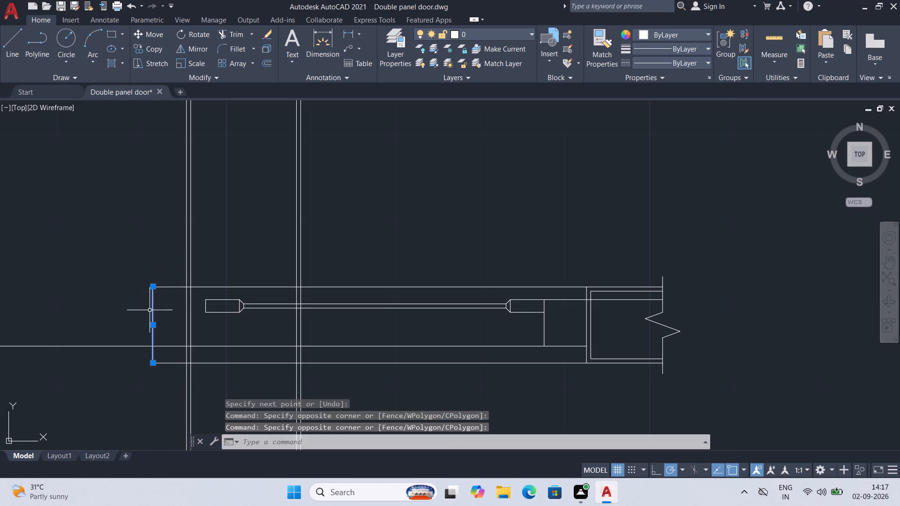
{"action": "key", "text": "Delete"}
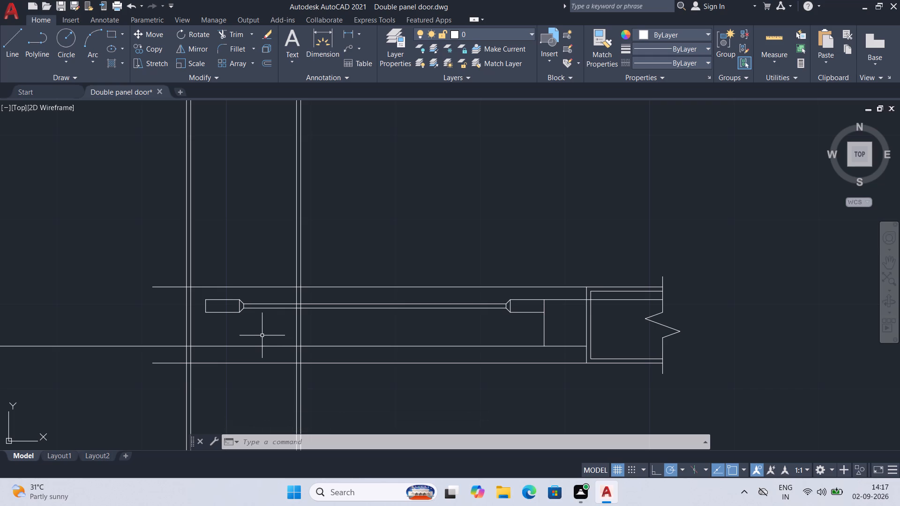
Hatch both stiles with their bevelled ends, the full panel strip and the rebated frame in the plan with the NET3 pattern.
{"action": "key", "text": "h"}
{"action": "key", "text": "Return"}
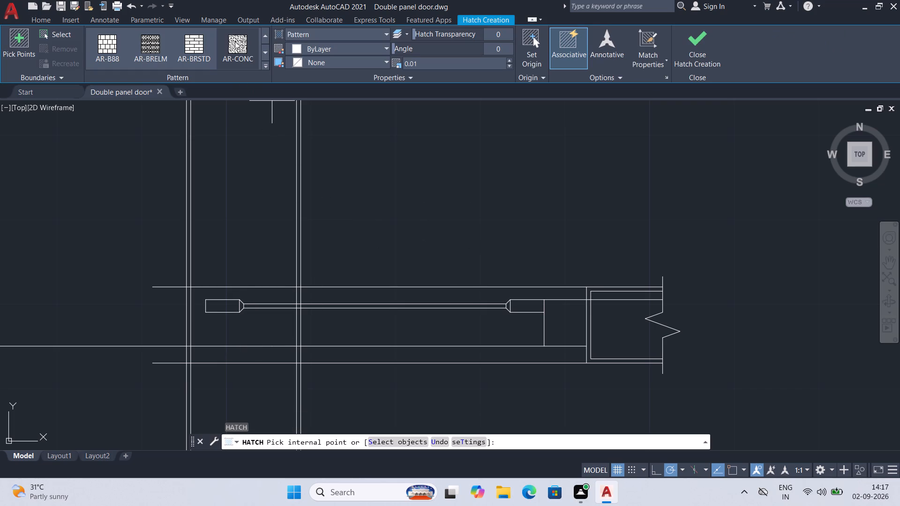
{"action": "scroll", "coordinate": [235, 41], "scroll_direction": "down", "scroll_amount": 6}
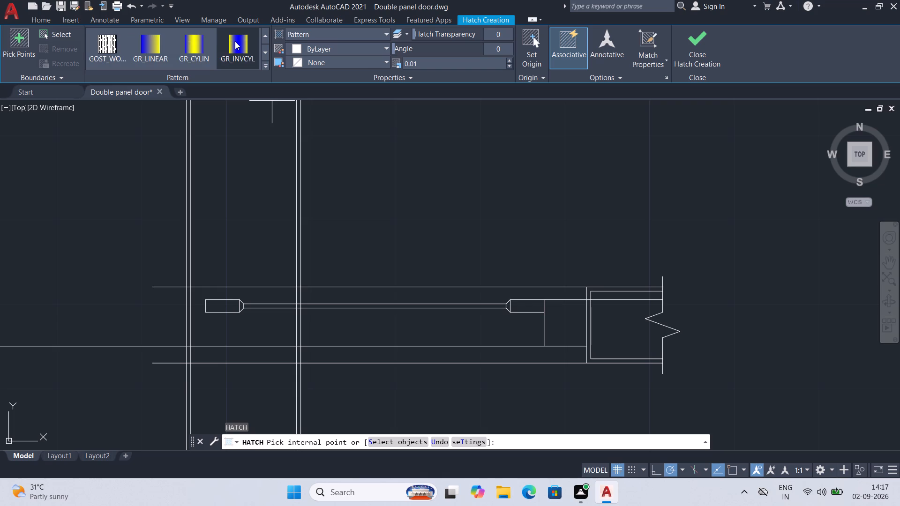
{"action": "scroll", "coordinate": [234, 41], "scroll_direction": "down", "scroll_amount": 6}
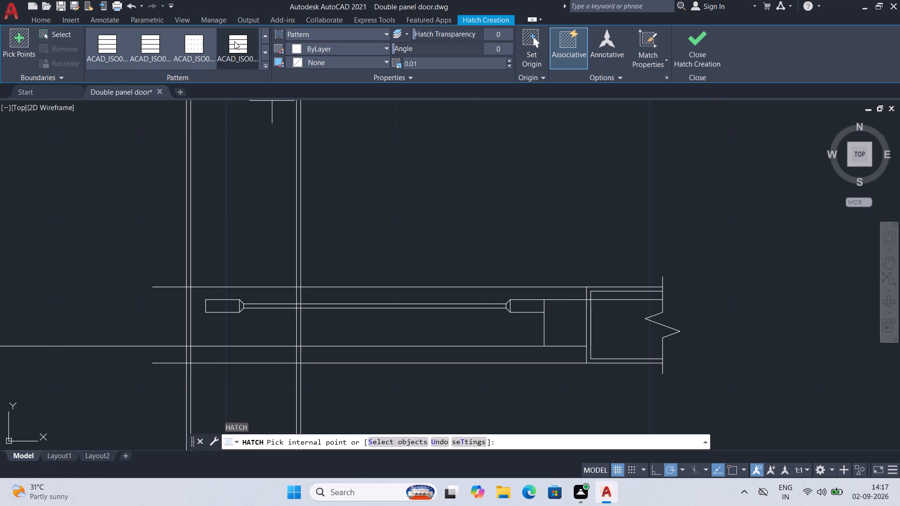
{"action": "scroll", "coordinate": [234, 41], "scroll_direction": "down", "scroll_amount": 6}
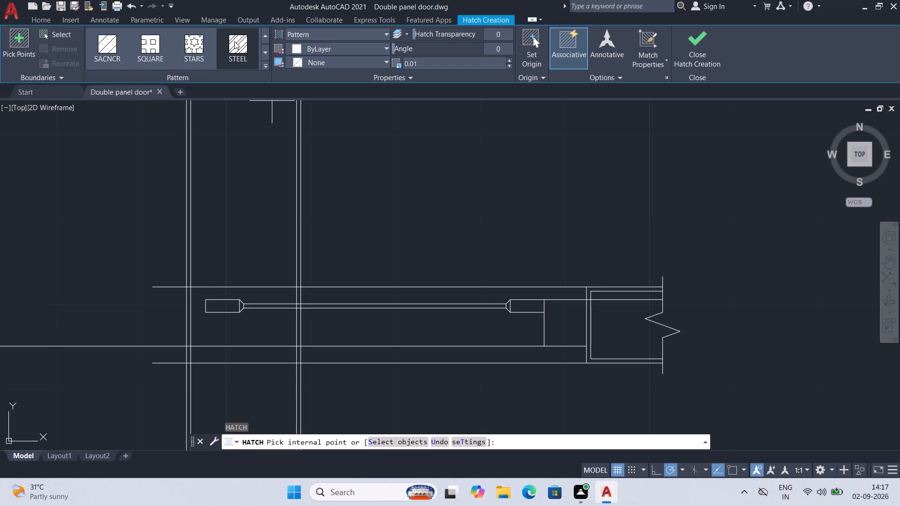
{"action": "scroll", "coordinate": [234, 41], "scroll_direction": "down", "scroll_amount": 2}
{"action": "scroll", "coordinate": [234, 41], "scroll_direction": "up", "scroll_amount": 1}
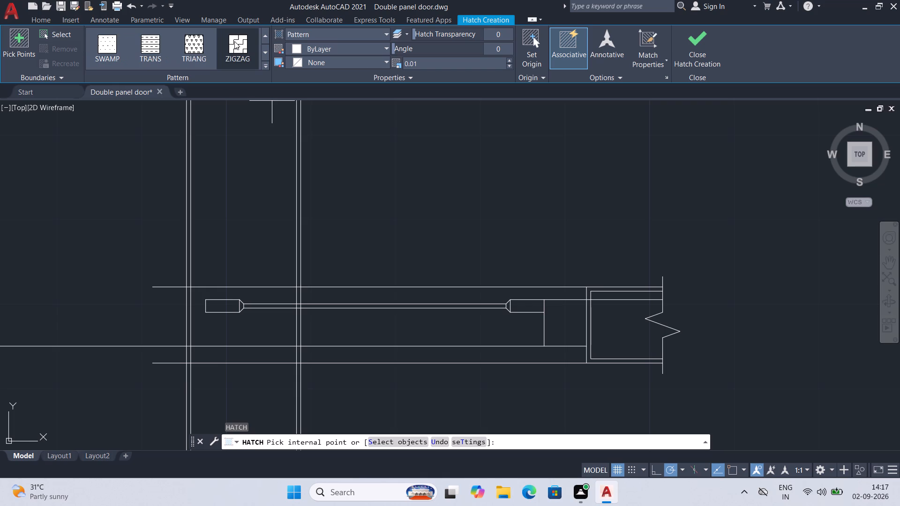
{"action": "scroll", "coordinate": [234, 41], "scroll_direction": "up", "scroll_amount": 1}
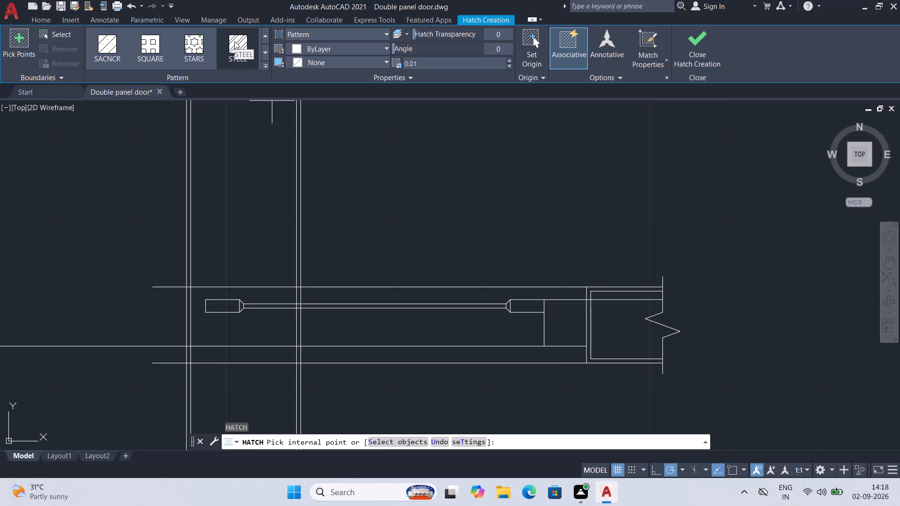
{"action": "scroll", "coordinate": [234, 41], "scroll_direction": "up", "scroll_amount": 1}
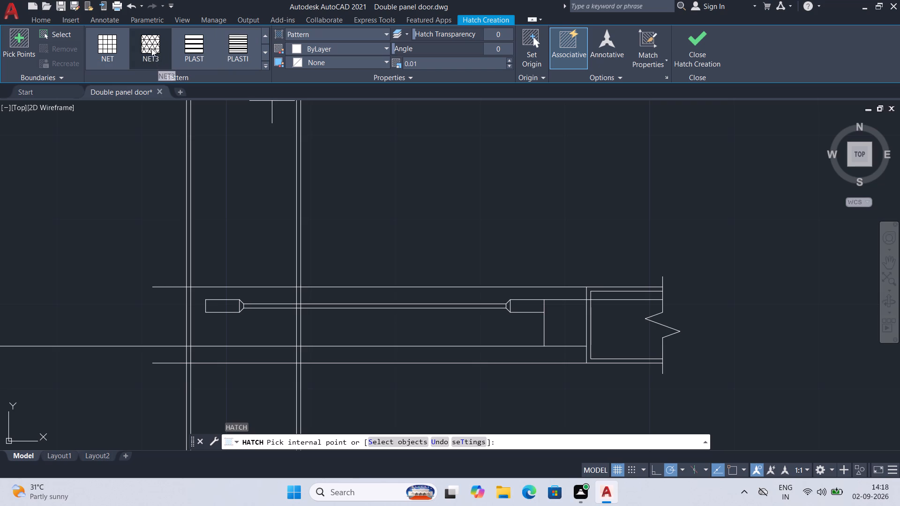
{"action": "left_click", "coordinate": [148, 46]}
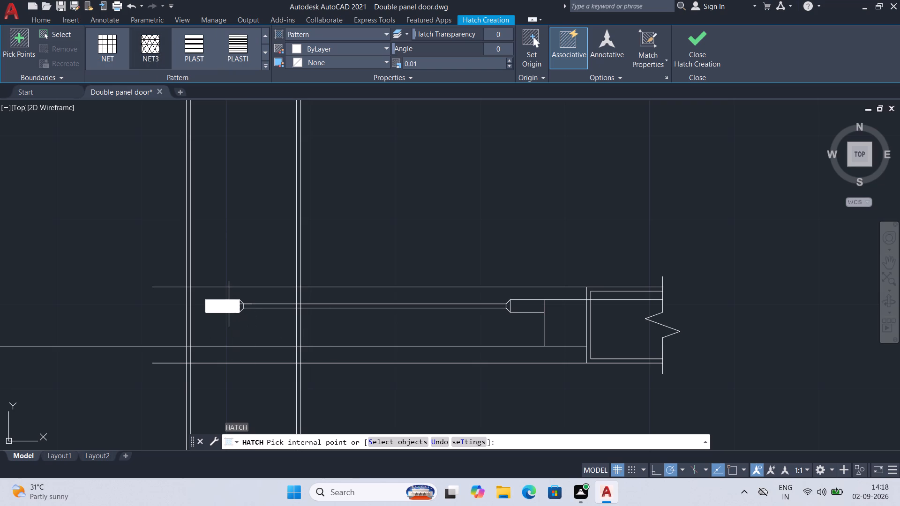
{"action": "left_click", "coordinate": [229, 304]}
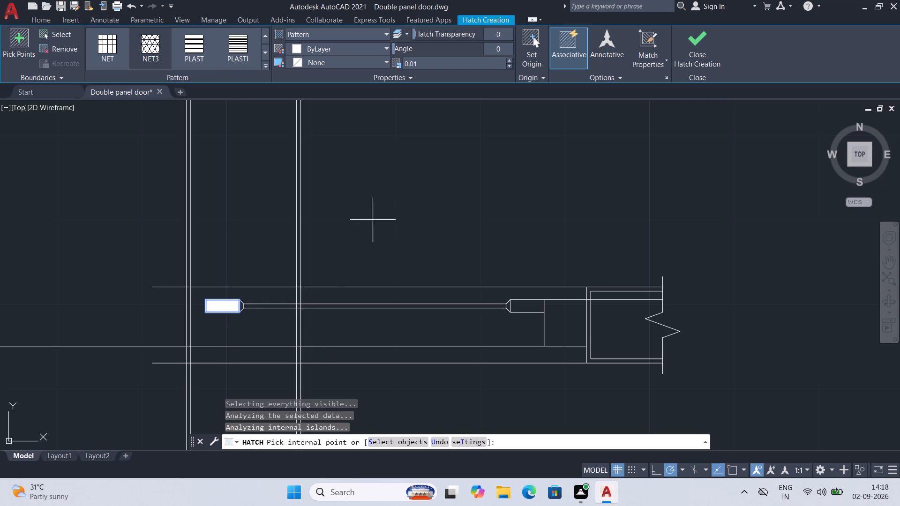
{"action": "left_click", "coordinate": [245, 308]}
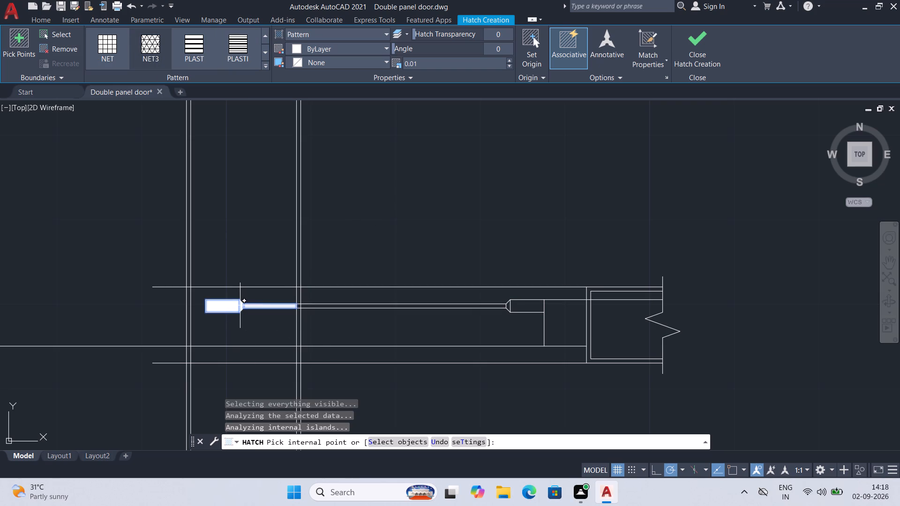
{"action": "left_click", "coordinate": [240, 305]}
{"action": "left_click", "coordinate": [335, 307]}
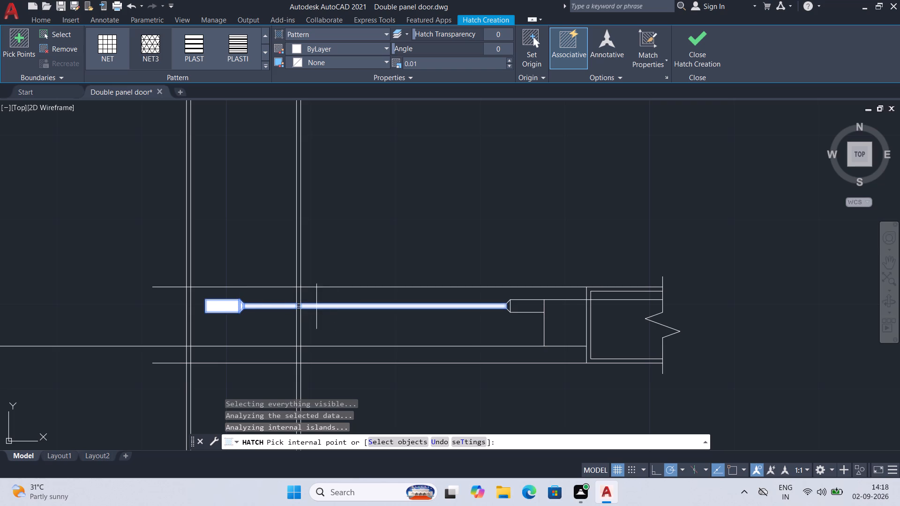
{"action": "left_click", "coordinate": [517, 309]}
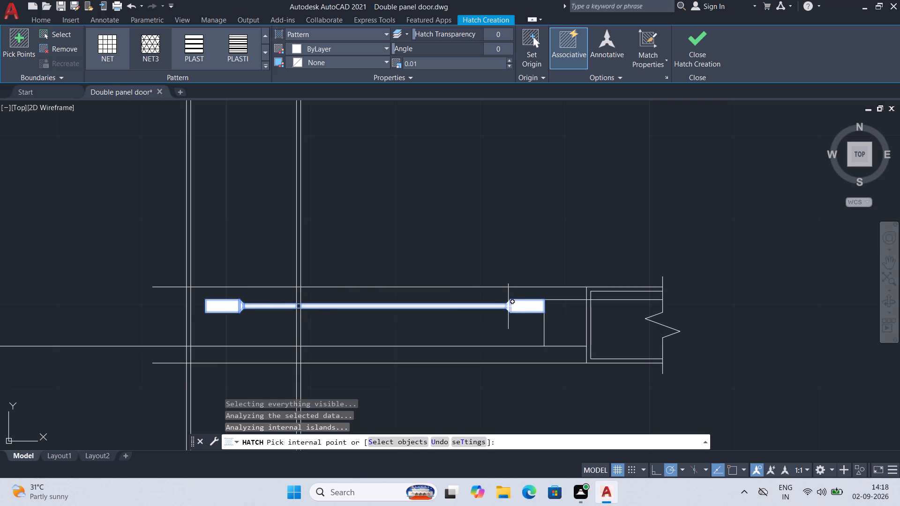
{"action": "left_click", "coordinate": [507, 306]}
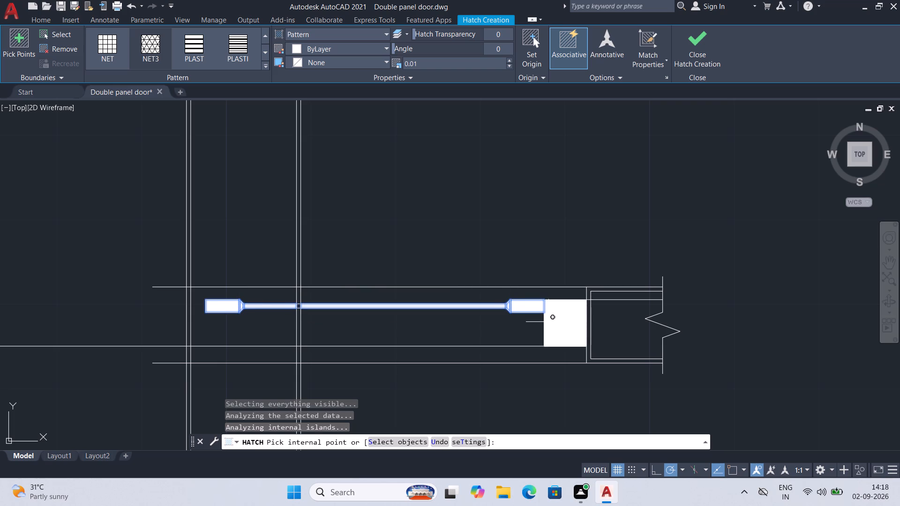
{"action": "left_click", "coordinate": [550, 321]}
{"action": "scroll", "coordinate": [326, 313], "scroll_direction": "up", "scroll_amount": 2}
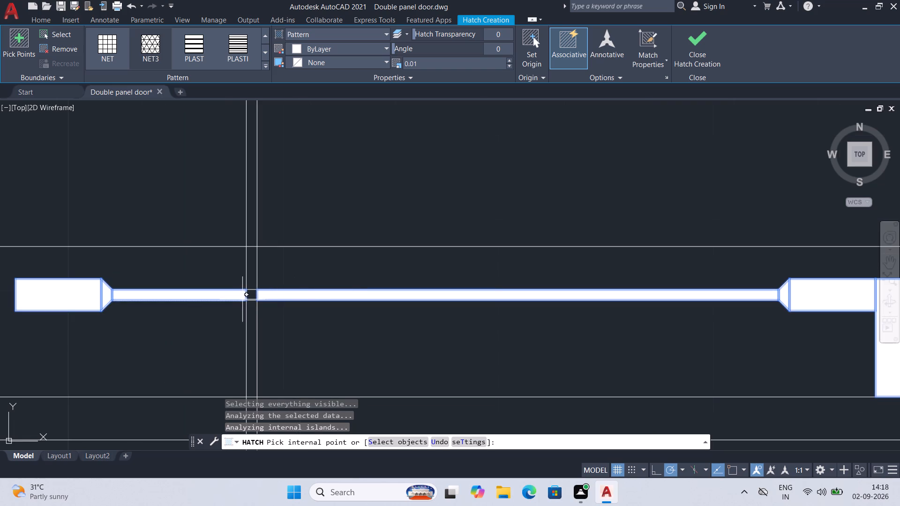
{"action": "left_click", "coordinate": [249, 297]}
Set the scale of the plan's new hatch to 0.1.
{"action": "scroll", "coordinate": [509, 280], "scroll_direction": "up", "scroll_amount": 2}
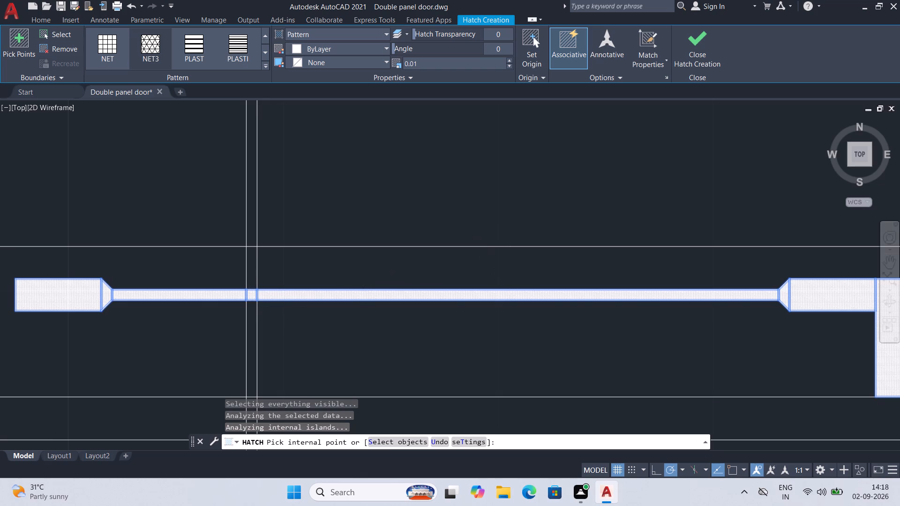
{"action": "scroll", "coordinate": [457, 305], "scroll_direction": "up", "scroll_amount": 2}
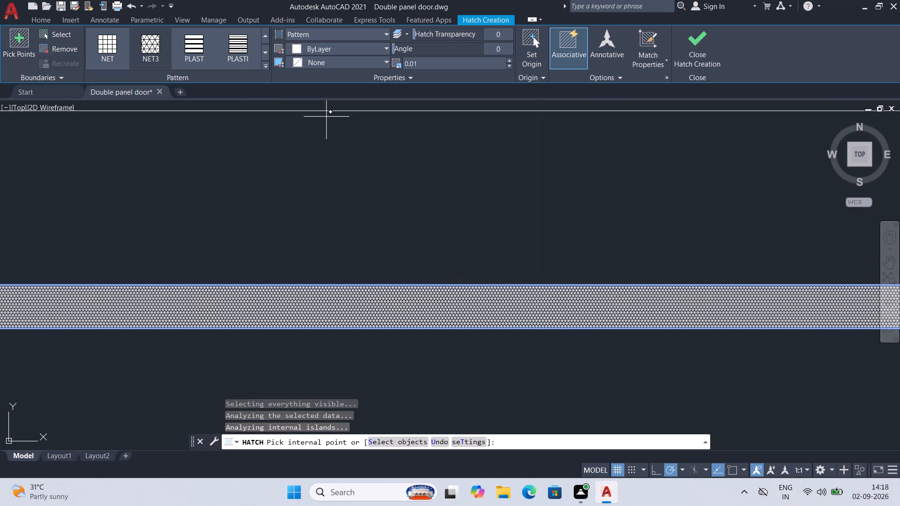
{"action": "left_click", "coordinate": [463, 67]}
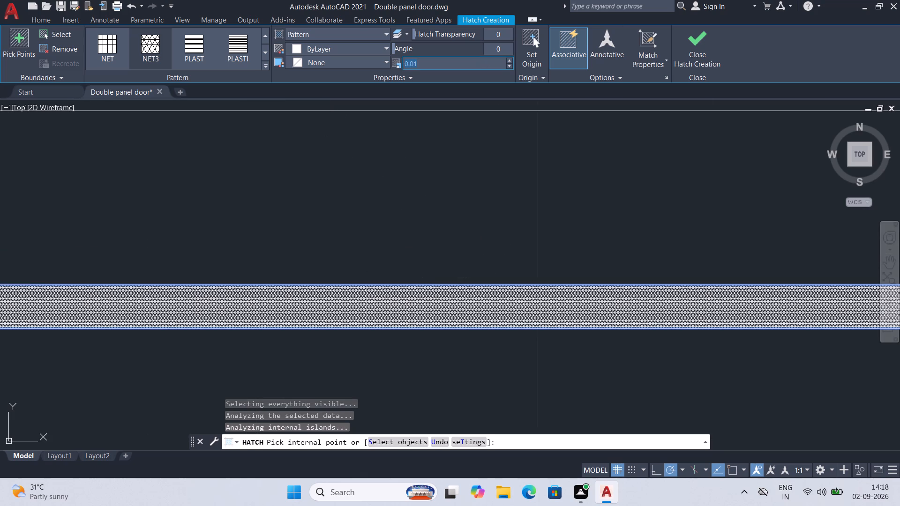
{"action": "type", "text": "0.1"}
{"action": "key", "text": "Return"}
{"action": "scroll", "coordinate": [461, 70], "scroll_direction": "down", "scroll_amount": 1}
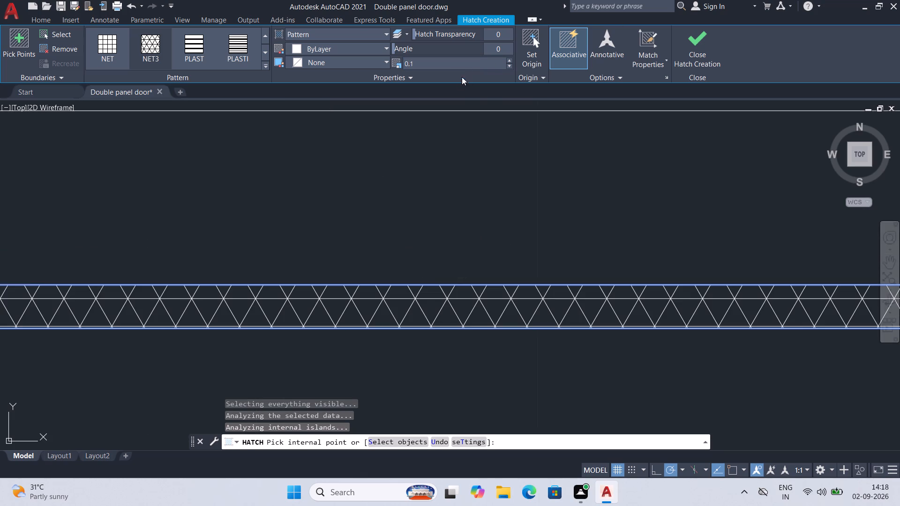
{"action": "scroll", "coordinate": [465, 129], "scroll_direction": "down", "scroll_amount": 3}
{"action": "scroll", "coordinate": [481, 190], "scroll_direction": "down", "scroll_amount": 2}
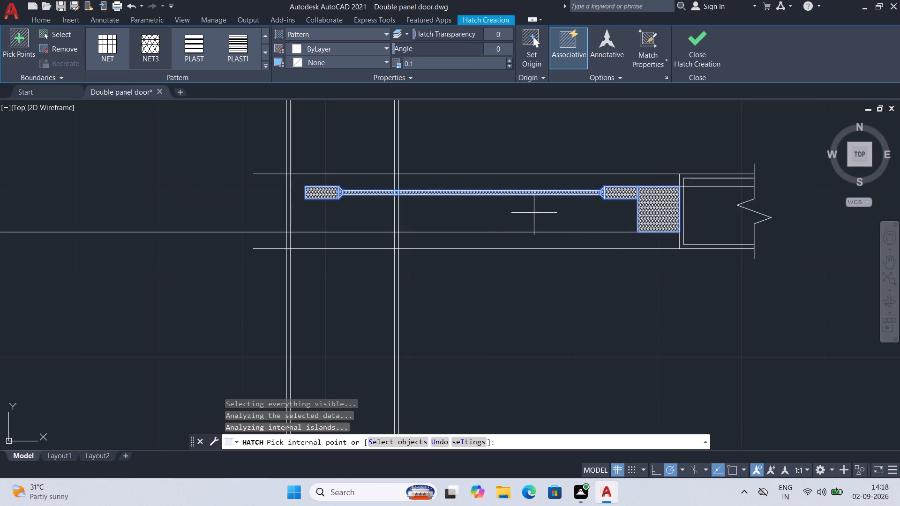
{"action": "middle_click_drag", "start_coordinate": [534, 208], "coordinate": [466, 245]}
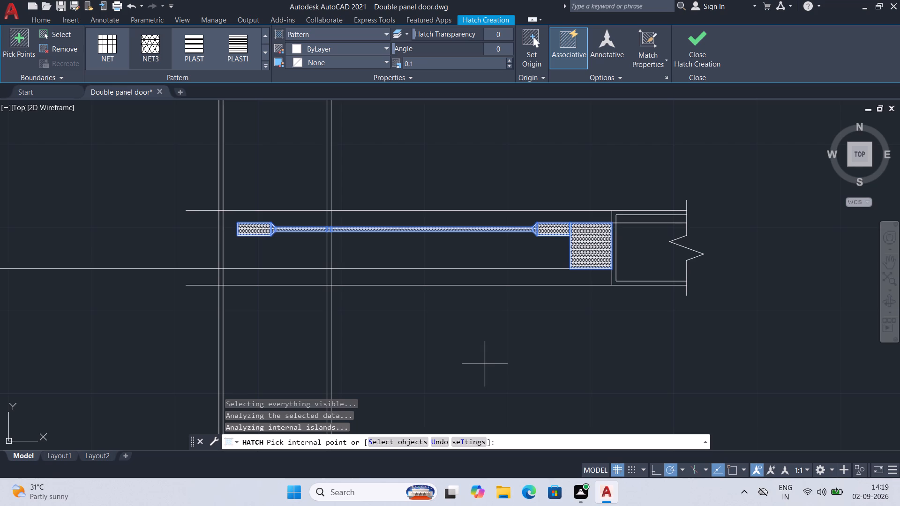
{"action": "scroll", "coordinate": [484, 365], "scroll_direction": "down", "scroll_amount": 3}
{"action": "scroll", "coordinate": [519, 302], "scroll_direction": "up", "scroll_amount": 1}
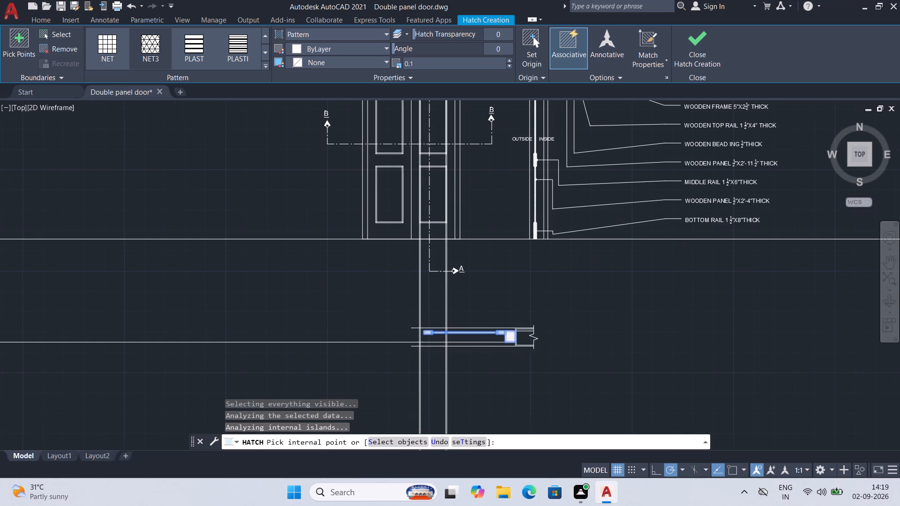
{"action": "scroll", "coordinate": [520, 302], "scroll_direction": "up", "scroll_amount": 1}
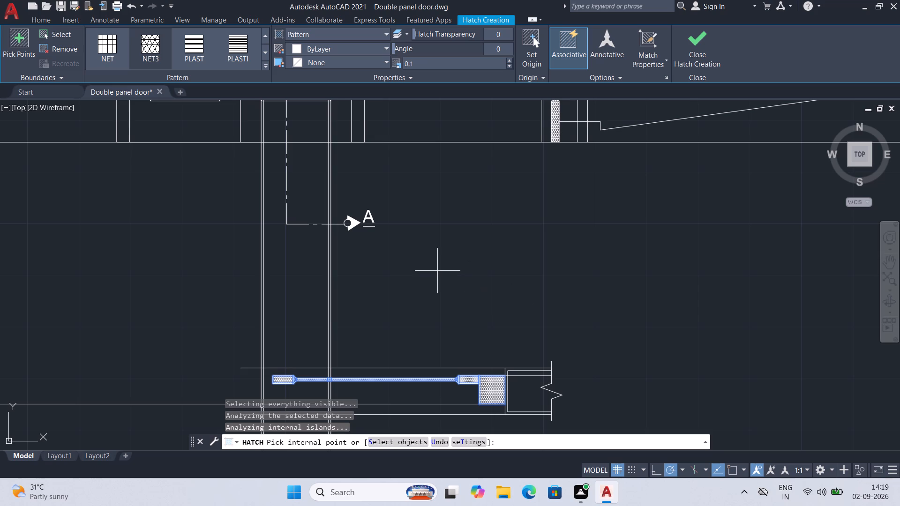
Finish the hatch and save the drawing.
{"action": "key", "text": "ctrl+s"}
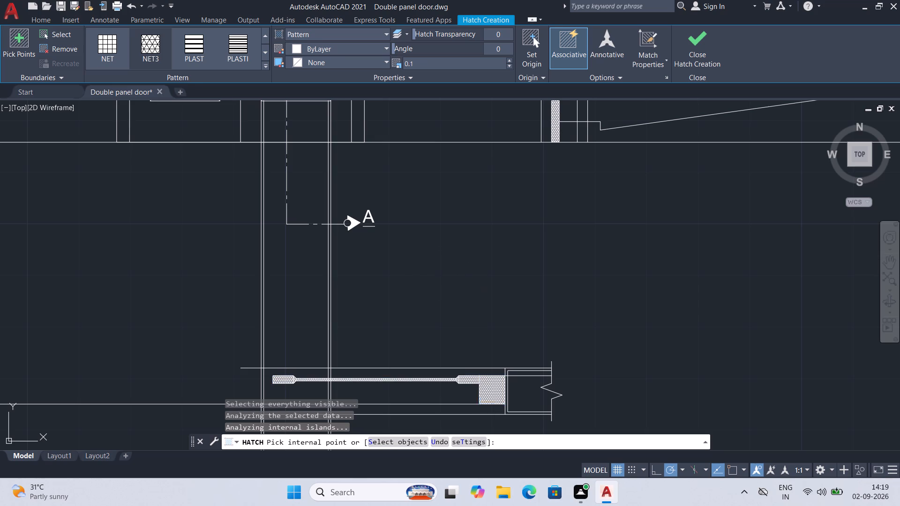
{"action": "key", "text": "ctrl+s"}
{"action": "key", "text": "ctrl+s"}
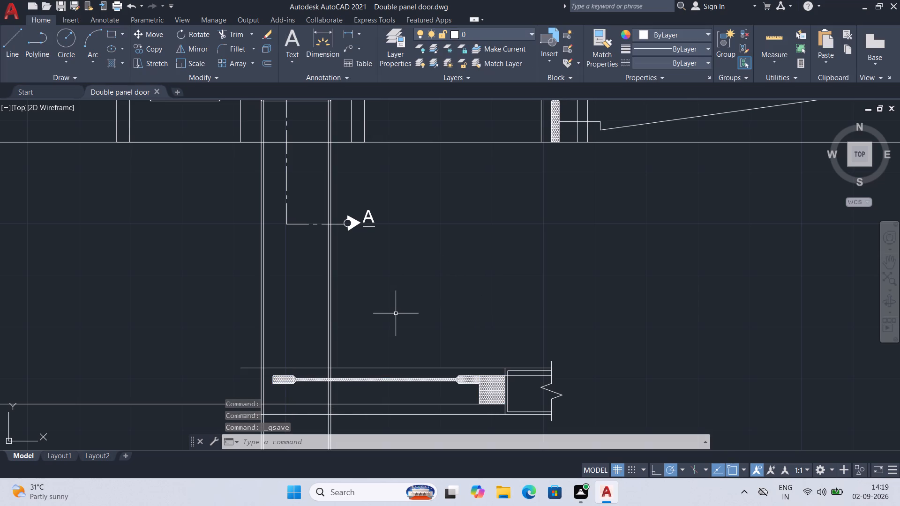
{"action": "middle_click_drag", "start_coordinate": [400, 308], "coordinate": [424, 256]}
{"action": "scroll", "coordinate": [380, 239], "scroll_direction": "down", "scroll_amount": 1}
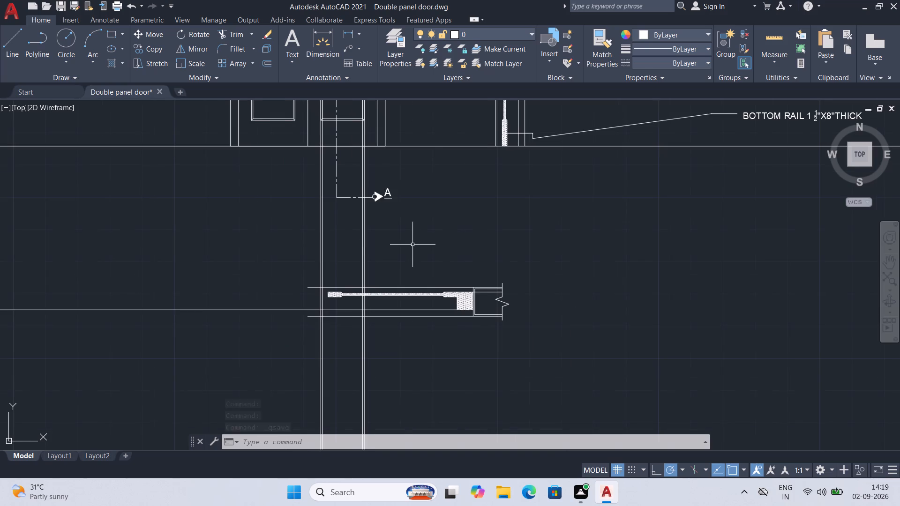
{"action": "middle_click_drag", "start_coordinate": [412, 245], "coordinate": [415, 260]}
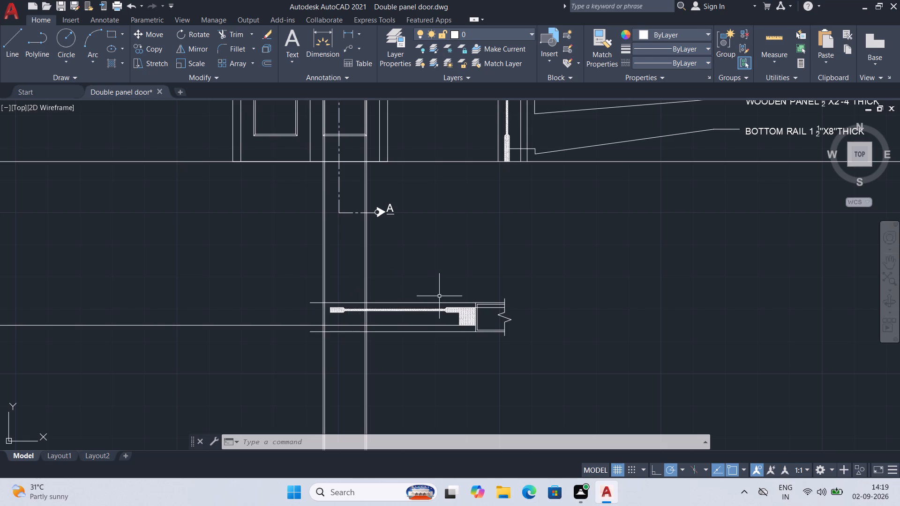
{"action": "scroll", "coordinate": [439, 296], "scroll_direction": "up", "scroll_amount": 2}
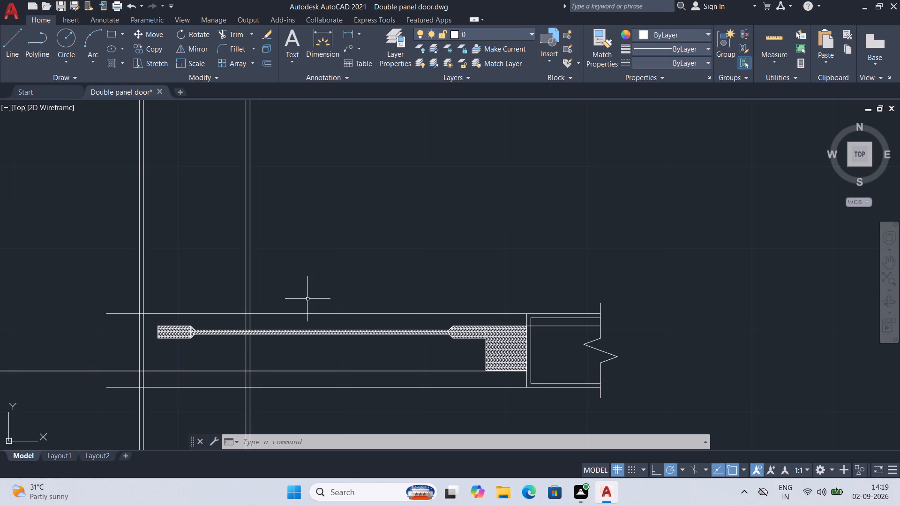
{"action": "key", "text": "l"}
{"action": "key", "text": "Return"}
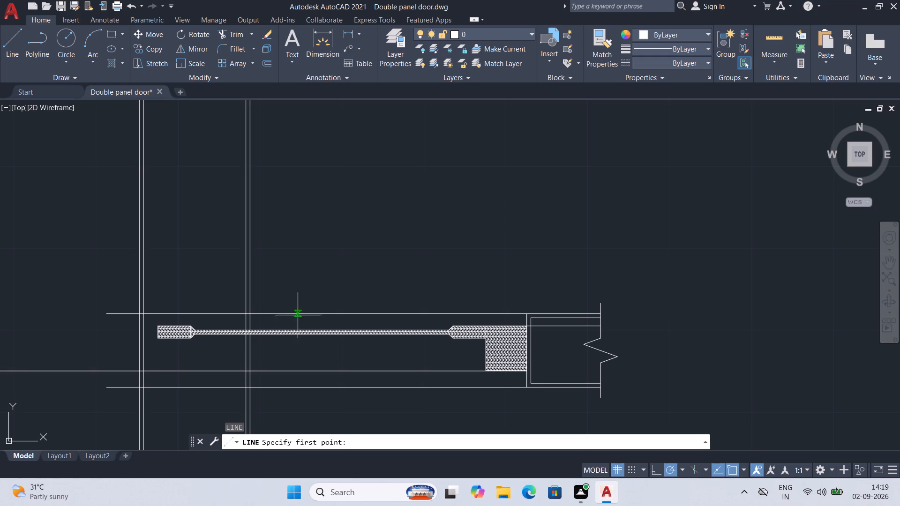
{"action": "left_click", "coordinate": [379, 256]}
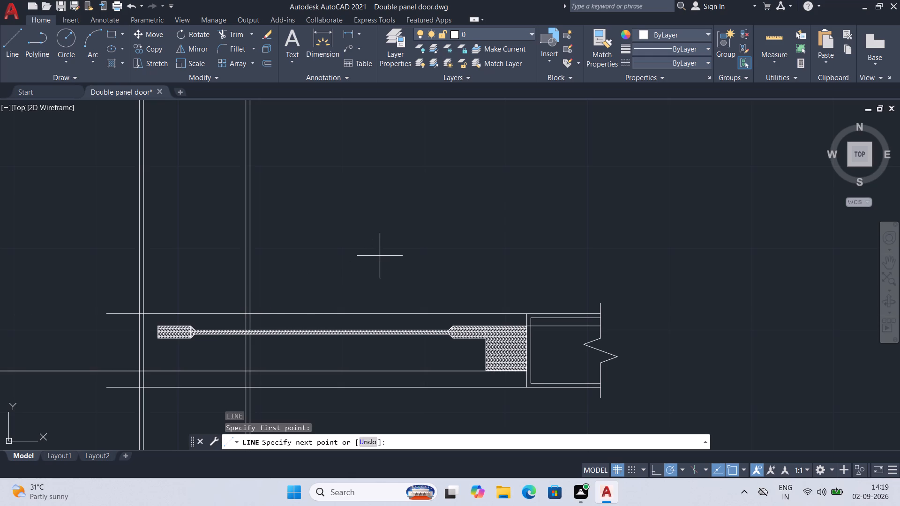
Save the drawing again.
{"action": "key", "text": "ctrl+s"}
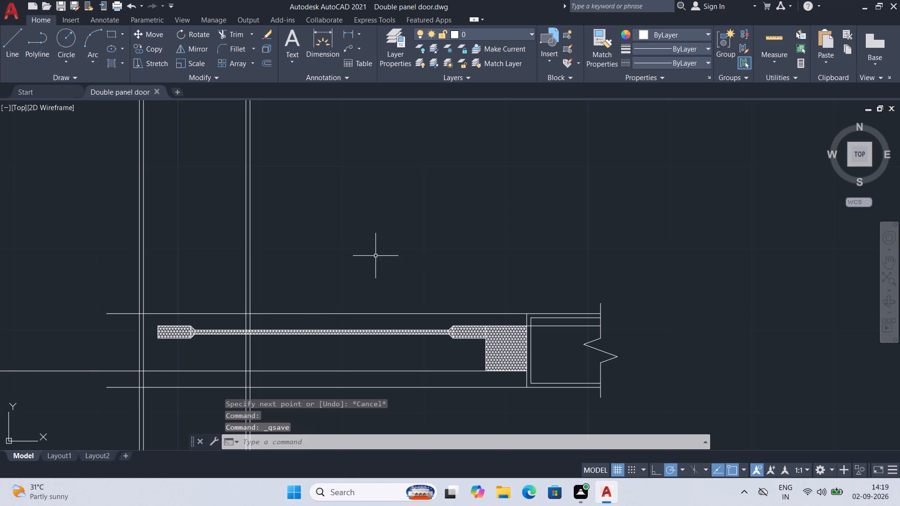
{"action": "key", "text": "ctrl+s"}
{"action": "key", "text": "ctrl+s"}
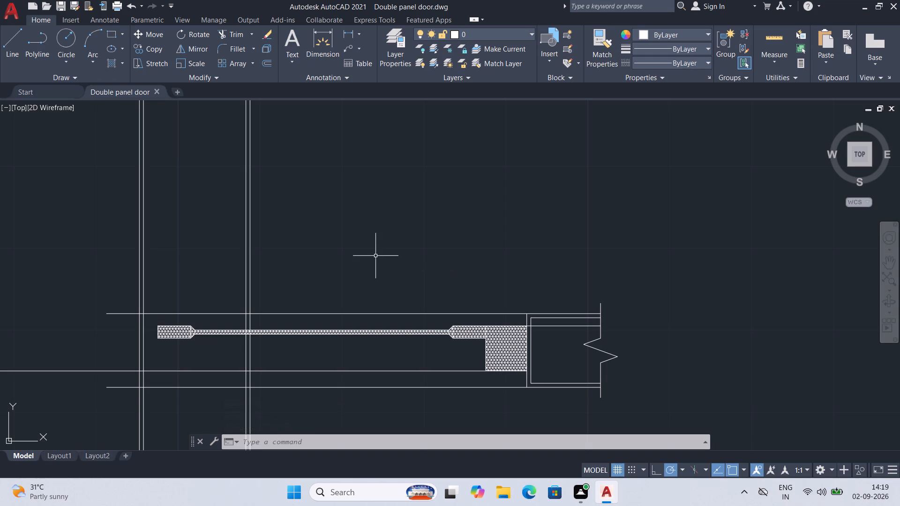
Mirror the half plan, including hatches, frame, wall and break lines, about a vertical line through the left stile's outer end, keeping the source objects.
{"action": "scroll", "coordinate": [316, 181], "scroll_direction": "down", "scroll_amount": 2}
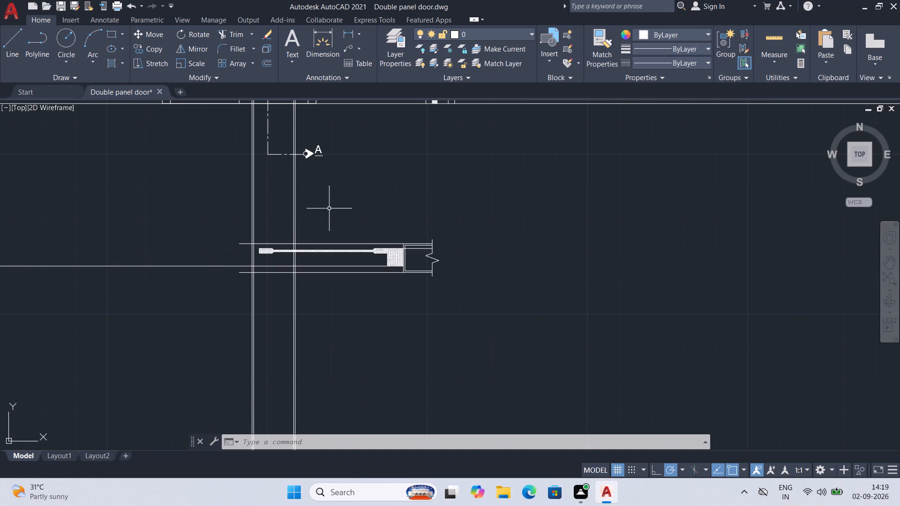
{"action": "middle_click_drag", "start_coordinate": [333, 209], "coordinate": [337, 256]}
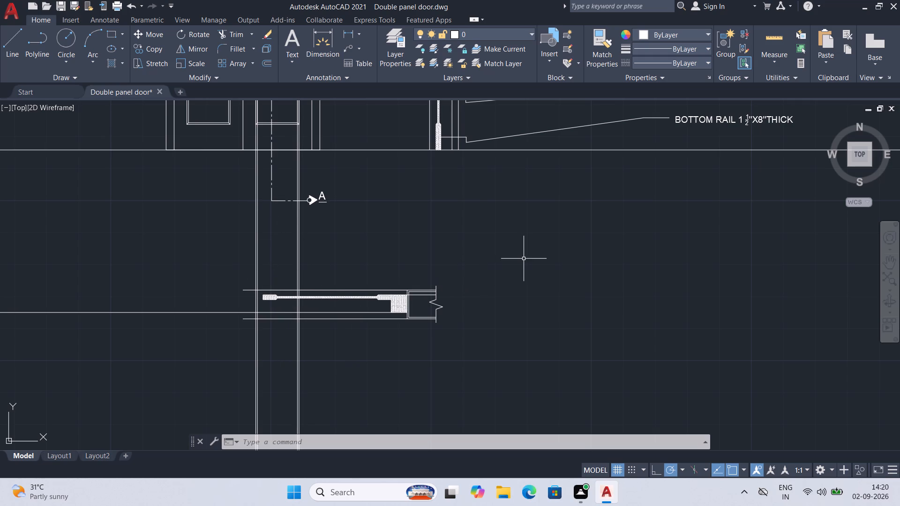
{"action": "scroll", "coordinate": [515, 260], "scroll_direction": "up", "scroll_amount": 2}
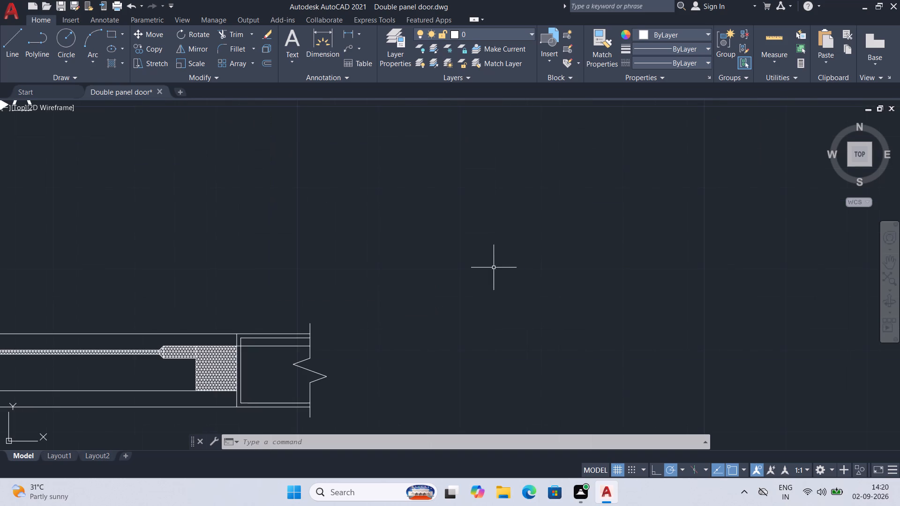
{"action": "middle_click_drag", "start_coordinate": [491, 268], "coordinate": [621, 239]}
{"action": "type", "text": "MI"}
{"action": "key", "text": "Return"}
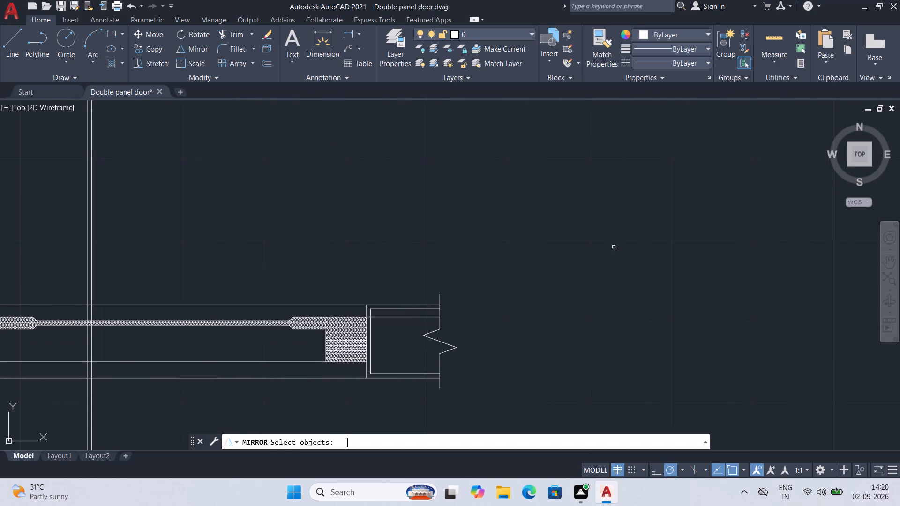
{"action": "middle_click_drag", "start_coordinate": [270, 262], "coordinate": [399, 212]}
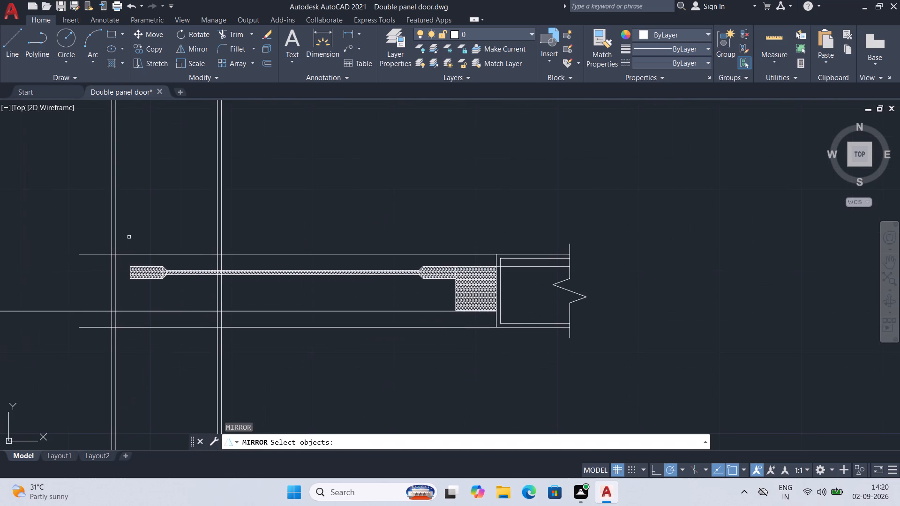
{"action": "left_click", "coordinate": [131, 235]}
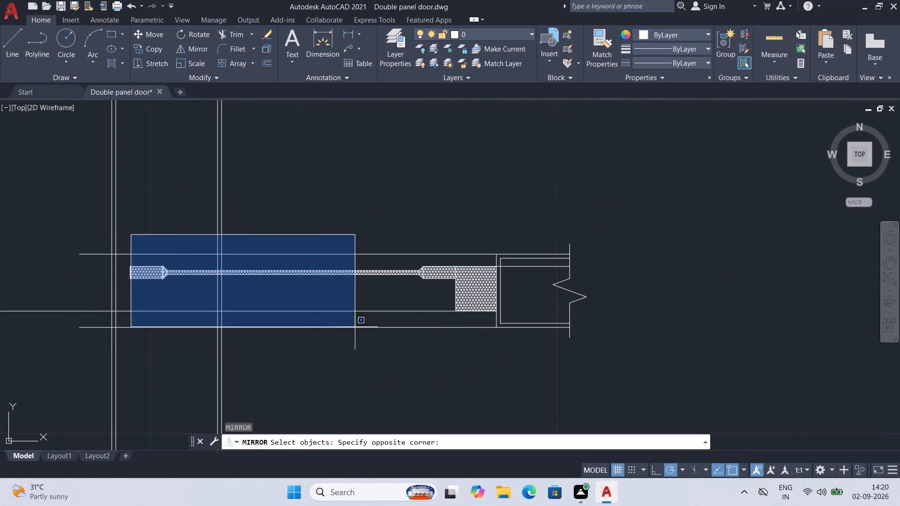
{"action": "left_click", "coordinate": [595, 329]}
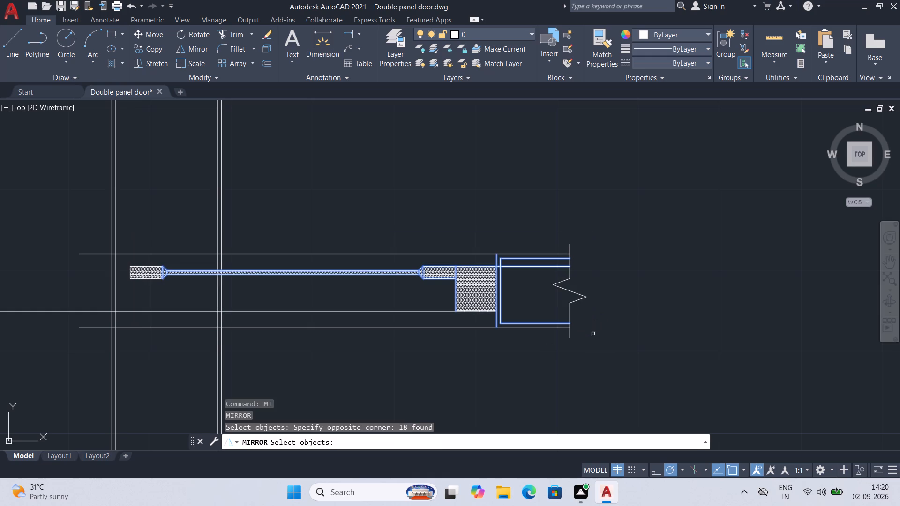
{"action": "left_click", "coordinate": [125, 263]}
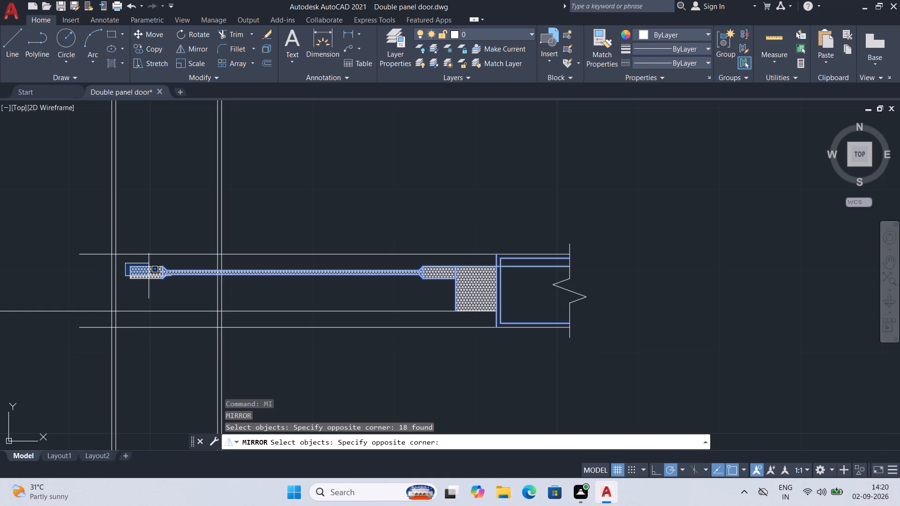
{"action": "left_click", "coordinate": [161, 283]}
{"action": "left_click", "coordinate": [167, 266]}
{"action": "left_click", "coordinate": [150, 277]}
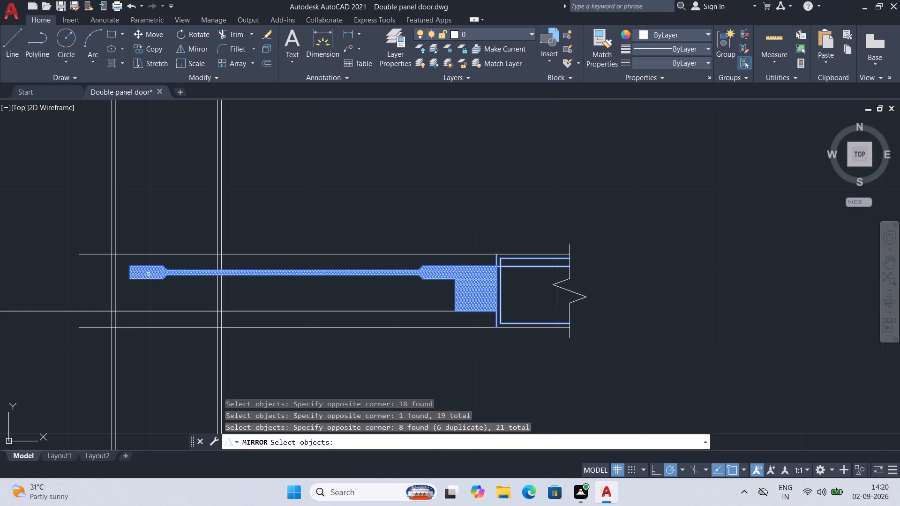
{"action": "left_click", "coordinate": [580, 229]}
{"action": "left_click", "coordinate": [455, 320]}
{"action": "left_click", "coordinate": [350, 326]}
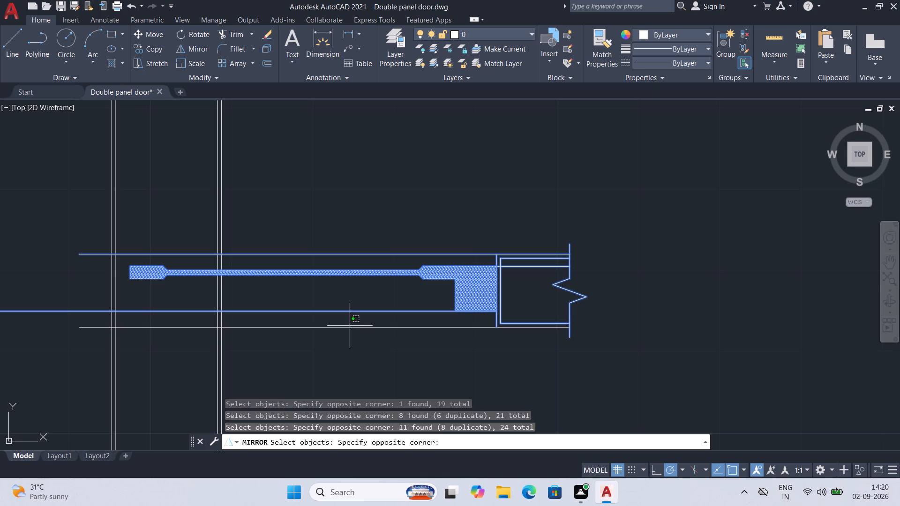
{"action": "left_click", "coordinate": [321, 335]}
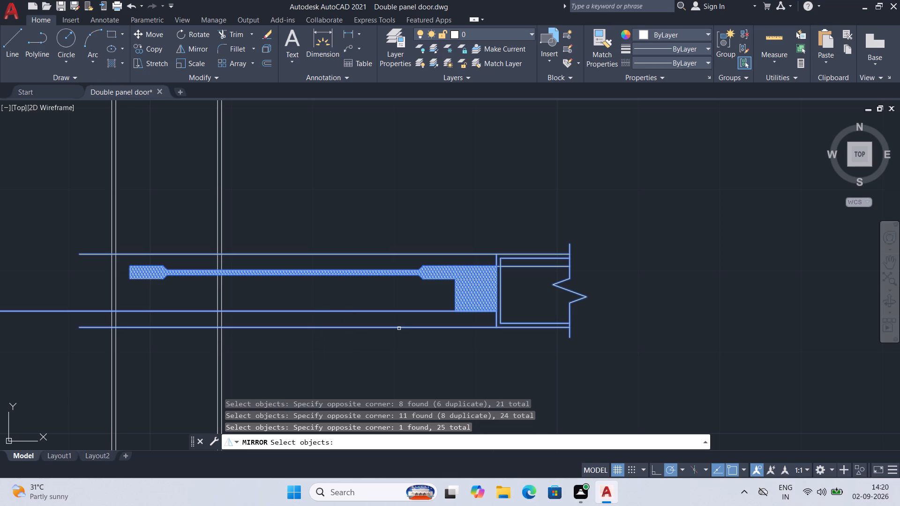
{"action": "key", "text": "Return"}
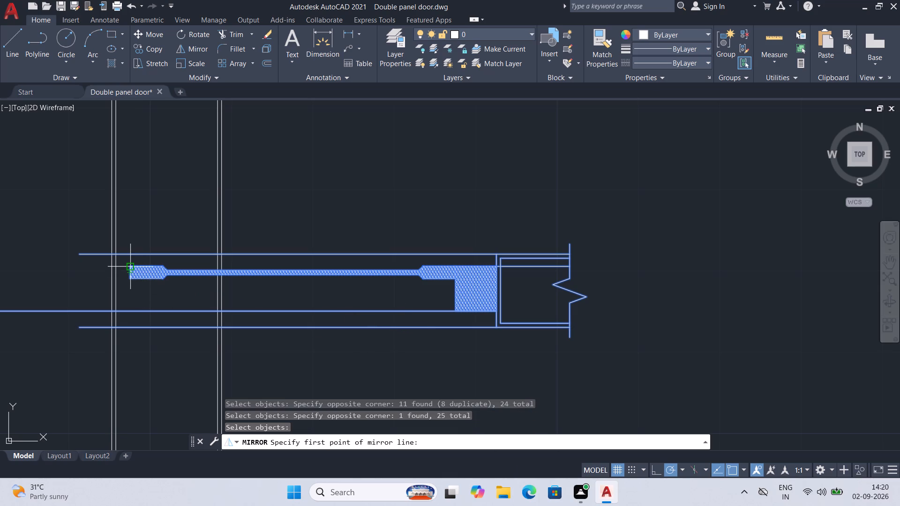
{"action": "left_click", "coordinate": [129, 263]}
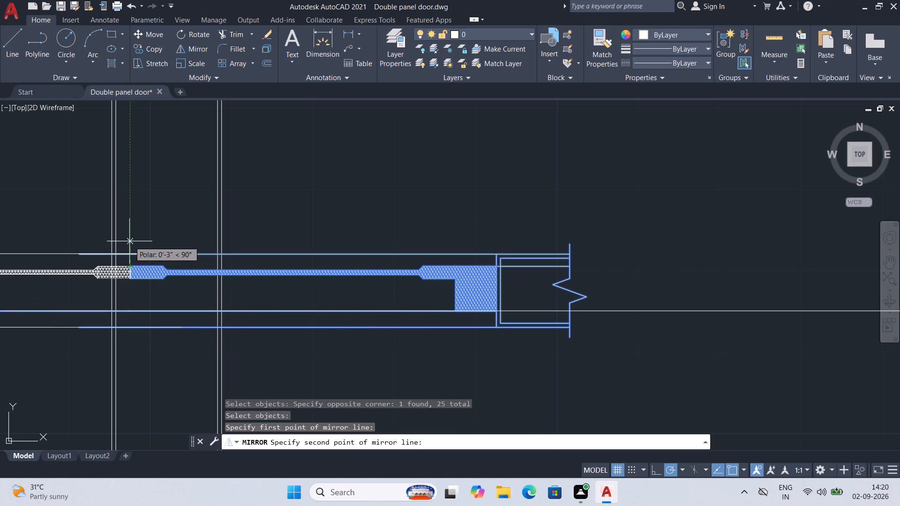
{"action": "left_click", "coordinate": [130, 238]}
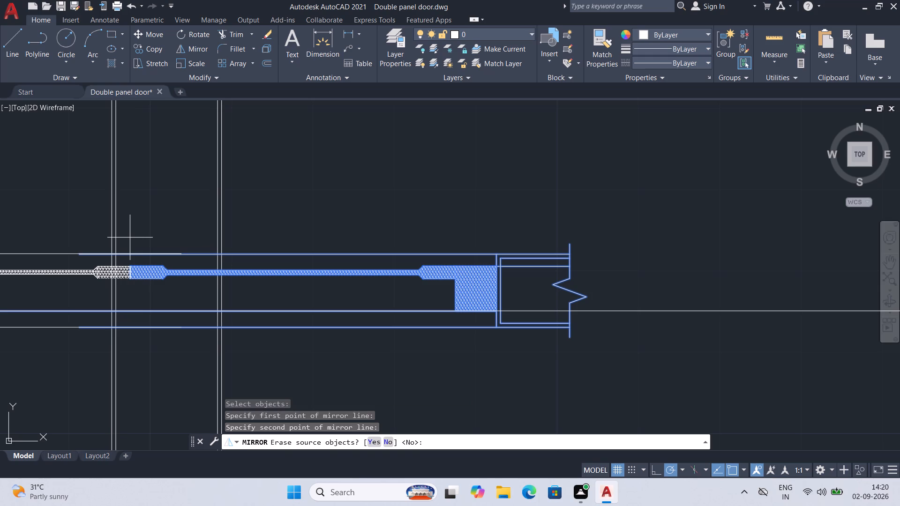
{"action": "key", "text": "n"}
{"action": "key", "text": "Return"}
Save the drawing with the mirrored plan.
{"action": "scroll", "coordinate": [209, 283], "scroll_direction": "down", "scroll_amount": 2}
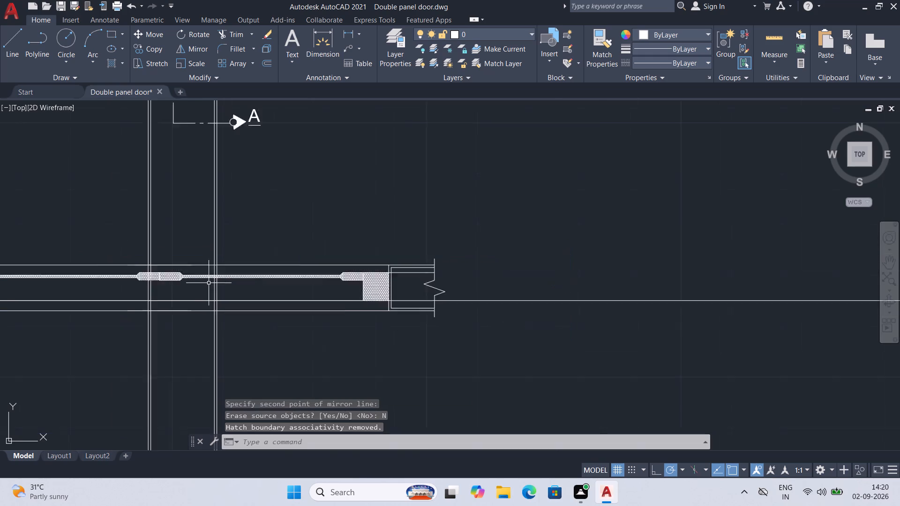
{"action": "scroll", "coordinate": [295, 325], "scroll_direction": "down", "scroll_amount": 1}
{"action": "middle_click_drag", "start_coordinate": [303, 324], "coordinate": [371, 338]}
{"action": "scroll", "coordinate": [241, 351], "scroll_direction": "up", "scroll_amount": 2}
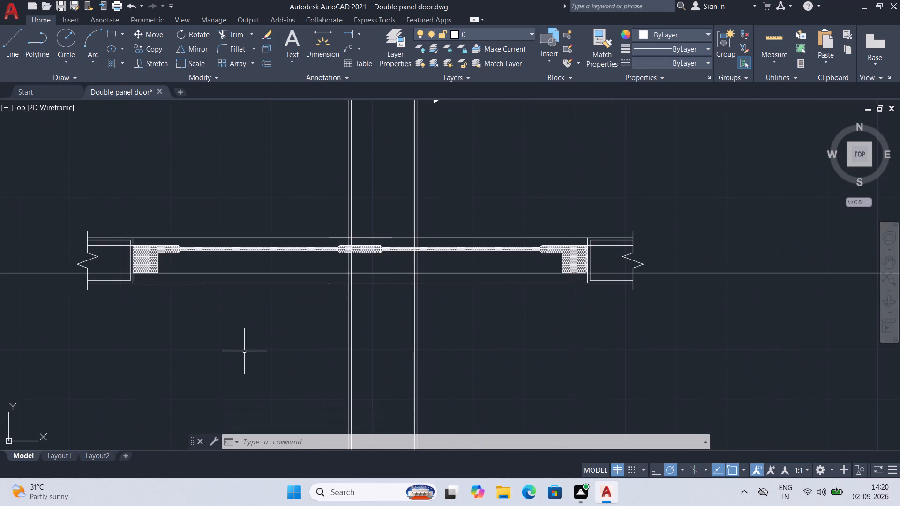
{"action": "key", "text": "ctrl+s"}
{"action": "key", "text": "ctrl+s"}
{"action": "key", "text": "ctrl+s"}
Draw the missing lower edge line of the left meeting stile, from the centre joint to its bevelled corner.
{"action": "scroll", "coordinate": [341, 286], "scroll_direction": "up", "scroll_amount": 2}
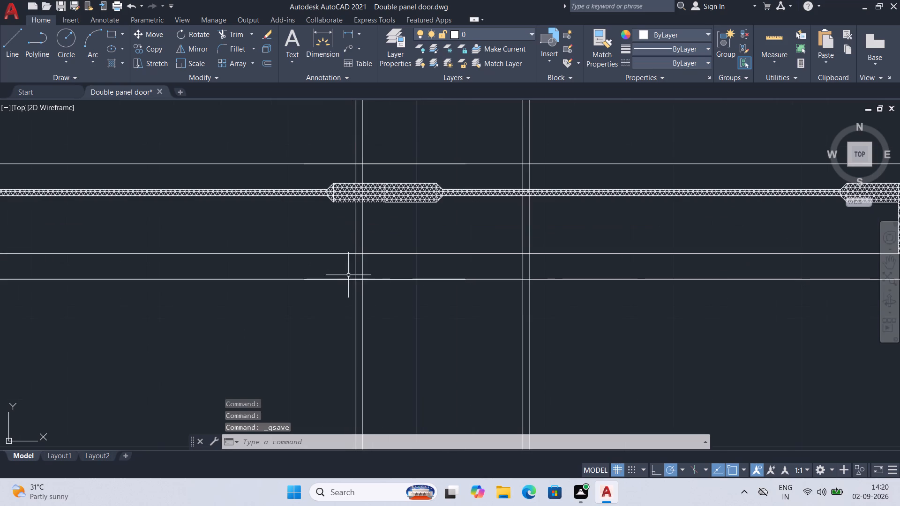
{"action": "scroll", "coordinate": [392, 230], "scroll_direction": "up", "scroll_amount": 2}
{"action": "middle_click_drag", "start_coordinate": [395, 225], "coordinate": [386, 334]}
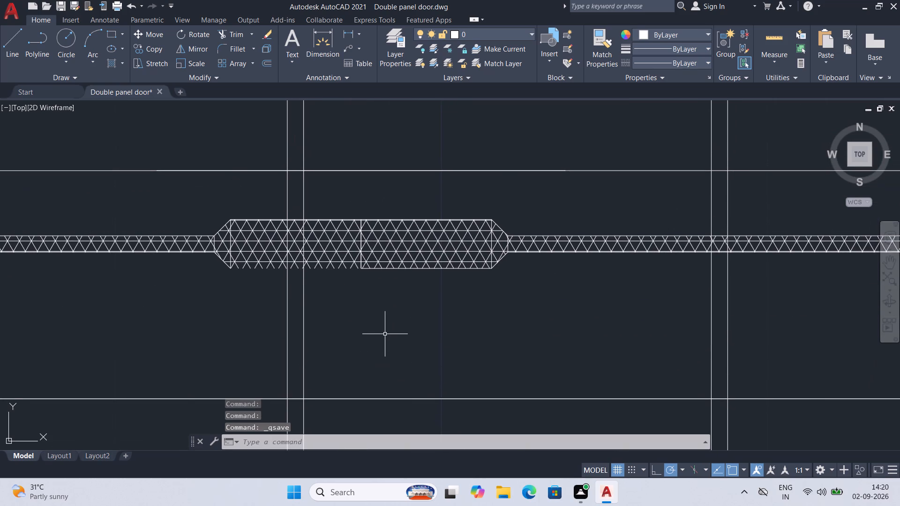
{"action": "key", "text": "l"}
{"action": "key", "text": "Return"}
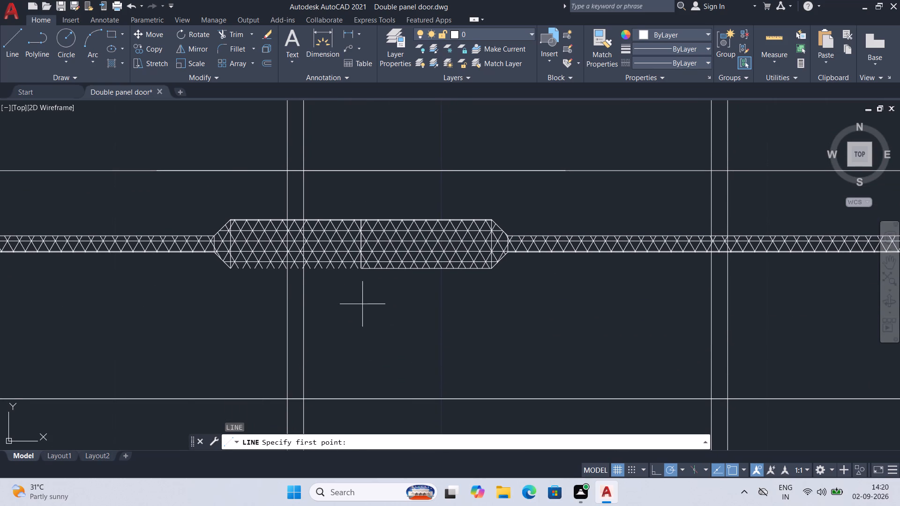
{"action": "left_click", "coordinate": [361, 270]}
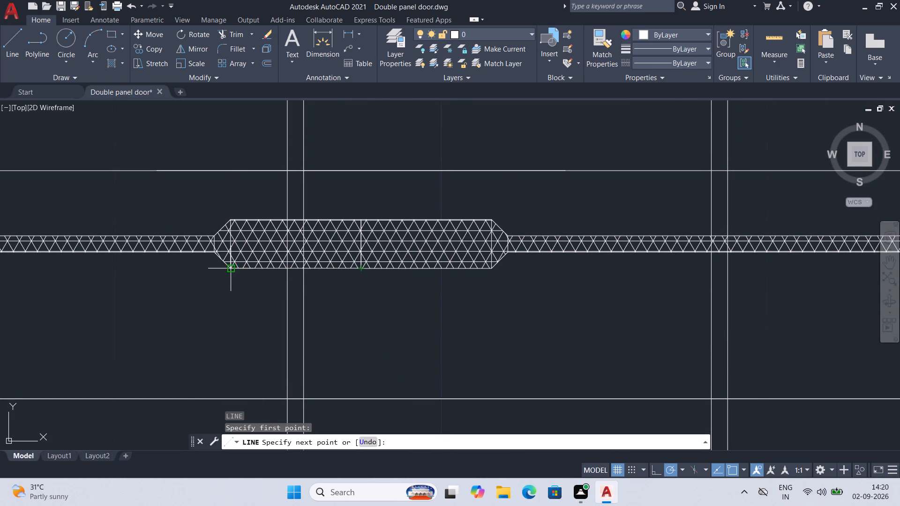
{"action": "left_click", "coordinate": [229, 270]}
{"action": "key", "text": "Return"}
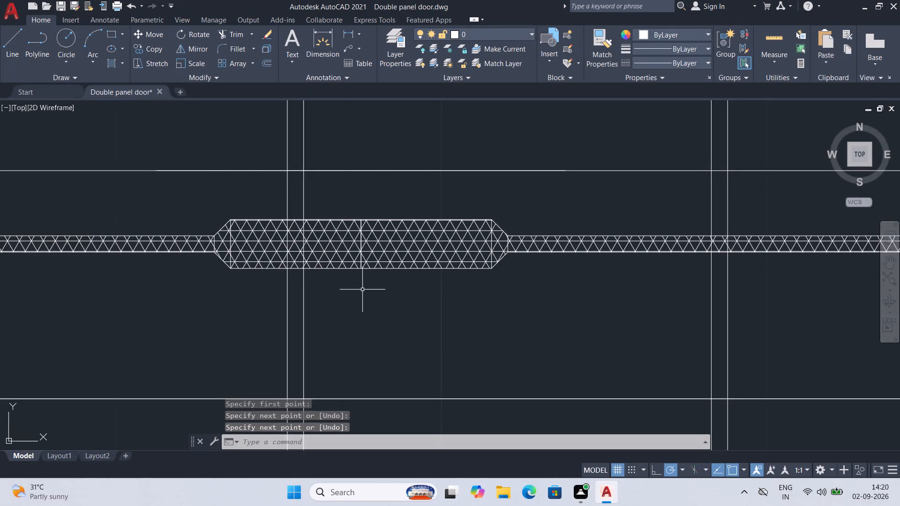
Delete the two overlapping vertical lines at the centre joint between the hatched meeting stiles.
{"action": "scroll", "coordinate": [362, 290], "scroll_direction": "up", "scroll_amount": 1}
{"action": "left_click", "coordinate": [358, 241]}
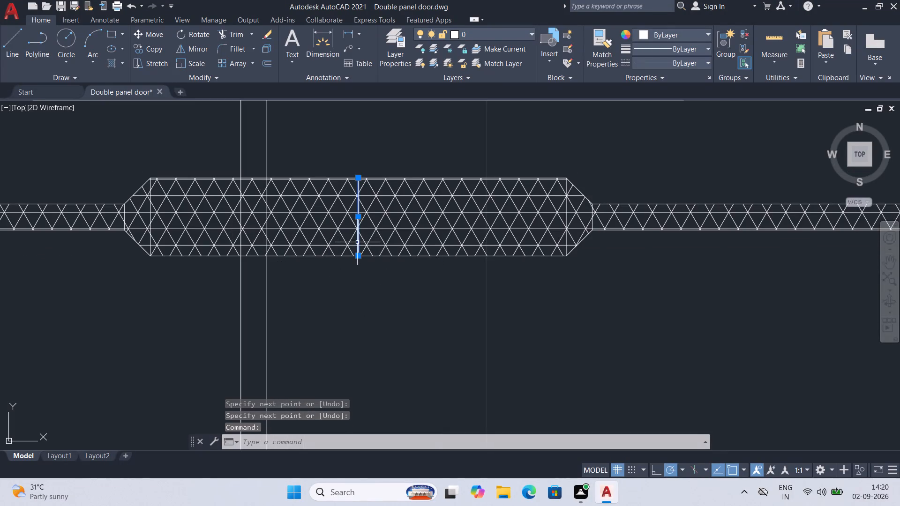
{"action": "key", "text": "Delete"}
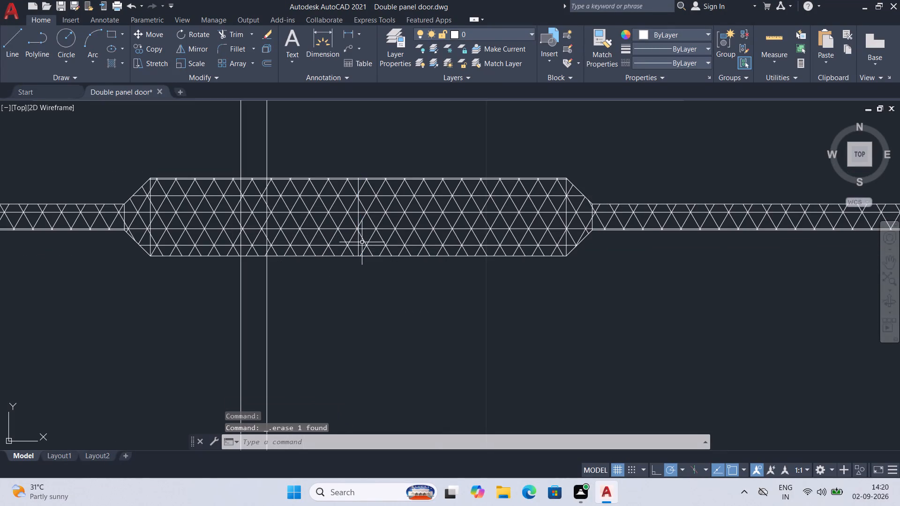
{"action": "left_click", "coordinate": [359, 240]}
{"action": "key", "text": "Delete"}
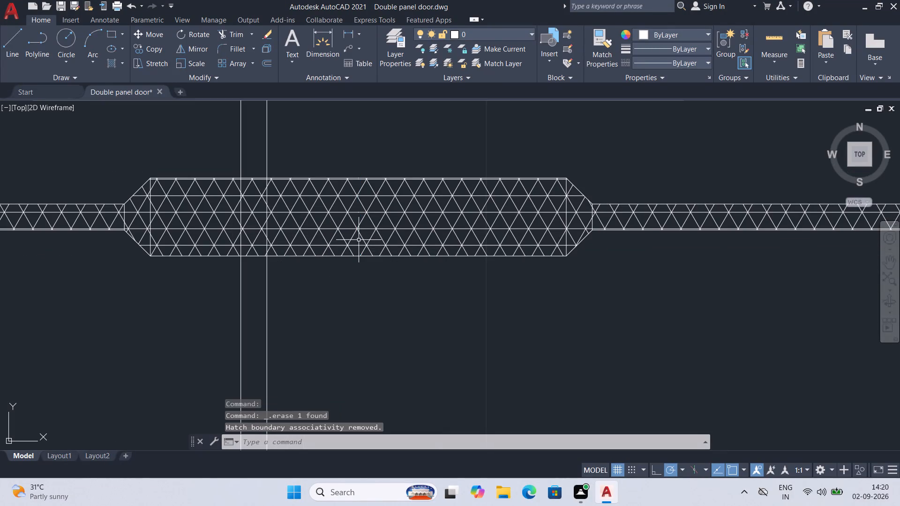
Save the drawing with the joined meeting stiles.
{"action": "scroll", "coordinate": [371, 187], "scroll_direction": "up", "scroll_amount": 2}
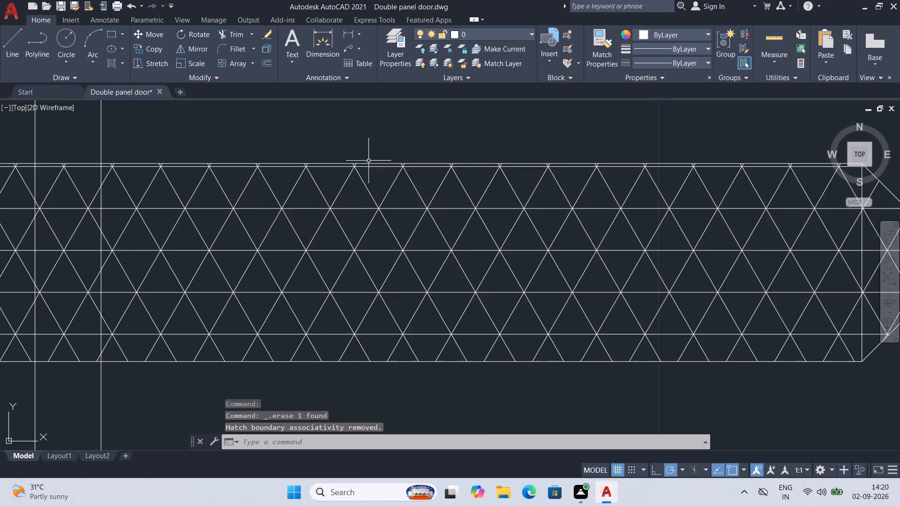
{"action": "scroll", "coordinate": [372, 178], "scroll_direction": "down", "scroll_amount": 2}
{"action": "scroll", "coordinate": [456, 305], "scroll_direction": "down", "scroll_amount": 1}
{"action": "scroll", "coordinate": [534, 338], "scroll_direction": "down", "scroll_amount": 3}
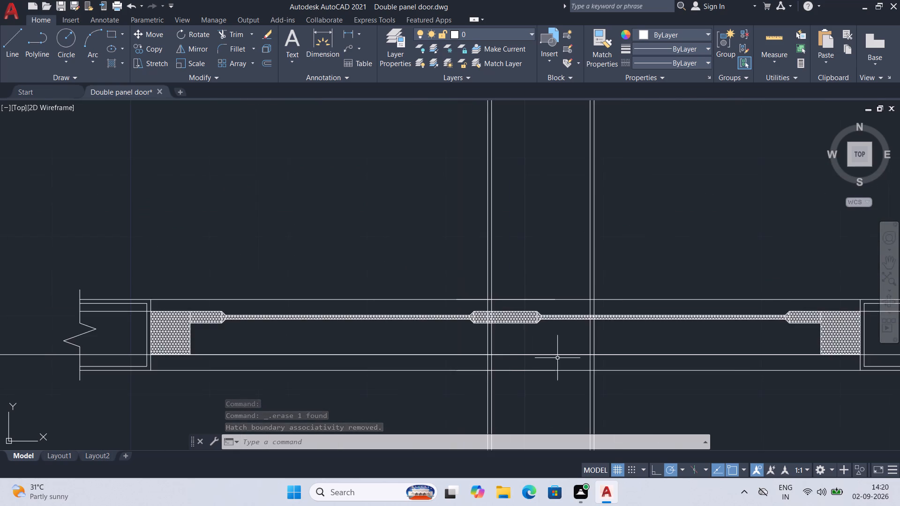
{"action": "scroll", "coordinate": [559, 359], "scroll_direction": "down", "scroll_amount": 1}
{"action": "middle_click_drag", "start_coordinate": [597, 388], "coordinate": [480, 354]}
{"action": "scroll", "coordinate": [480, 354], "scroll_direction": "down", "scroll_amount": 1}
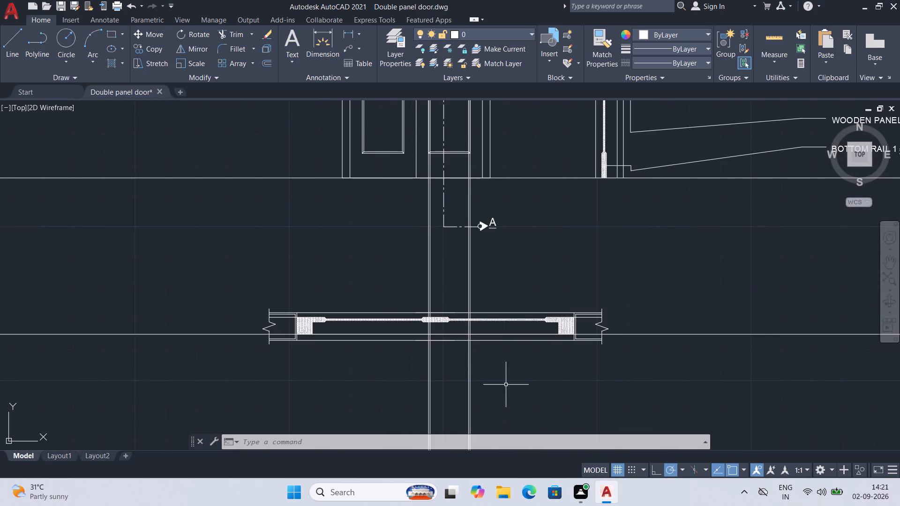
{"action": "scroll", "coordinate": [506, 386], "scroll_direction": "up", "scroll_amount": 2}
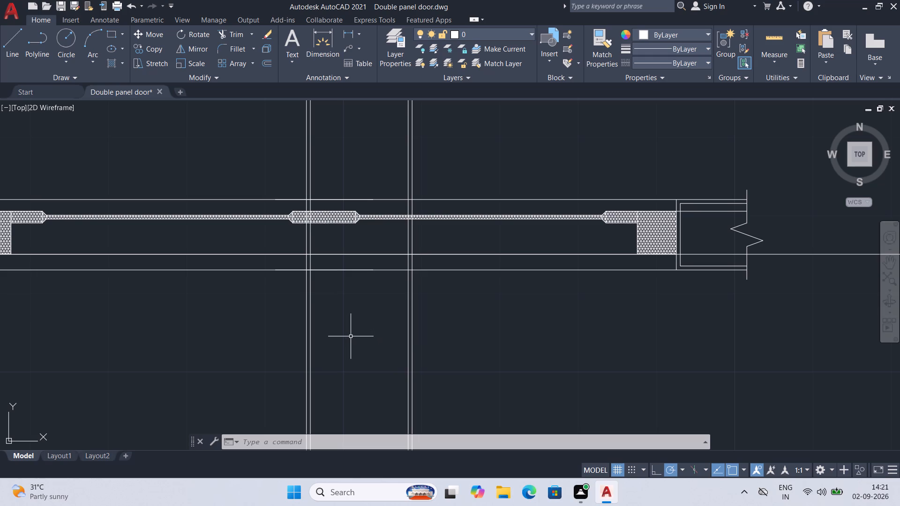
{"action": "key", "text": "ctrl+s"}
{"action": "key", "text": "ctrl+s"}
Trim the plan's bottom line near the centre and the left pair of vertical construction lines between the two lower plan lines, and save.
{"action": "type", "text": "TR"}
{"action": "key", "text": "Return"}
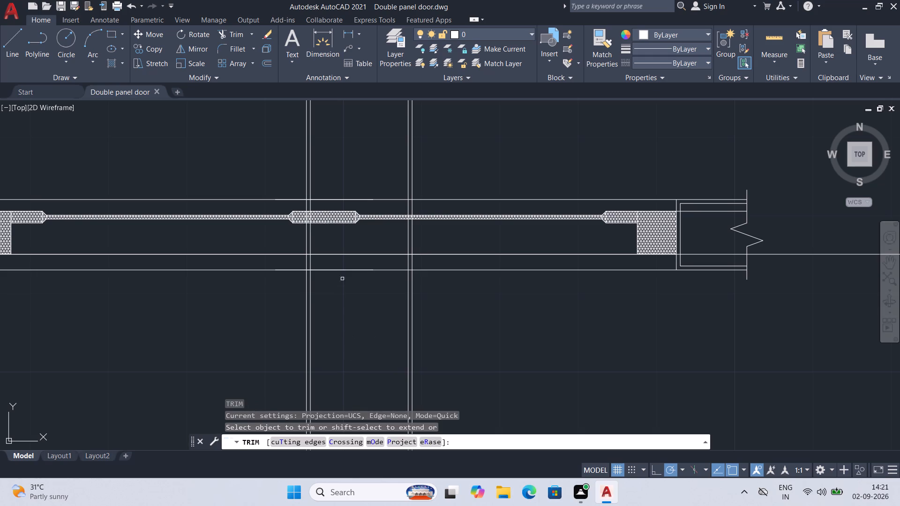
{"action": "left_click", "coordinate": [337, 271]}
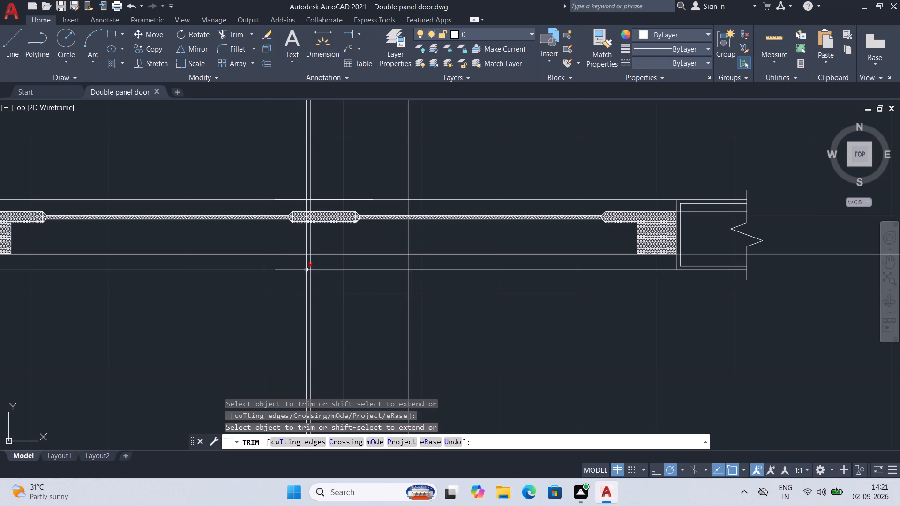
{"action": "left_click_drag", "start_coordinate": [300, 260], "coordinate": [309, 264]}
{"action": "left_click", "coordinate": [342, 260]}
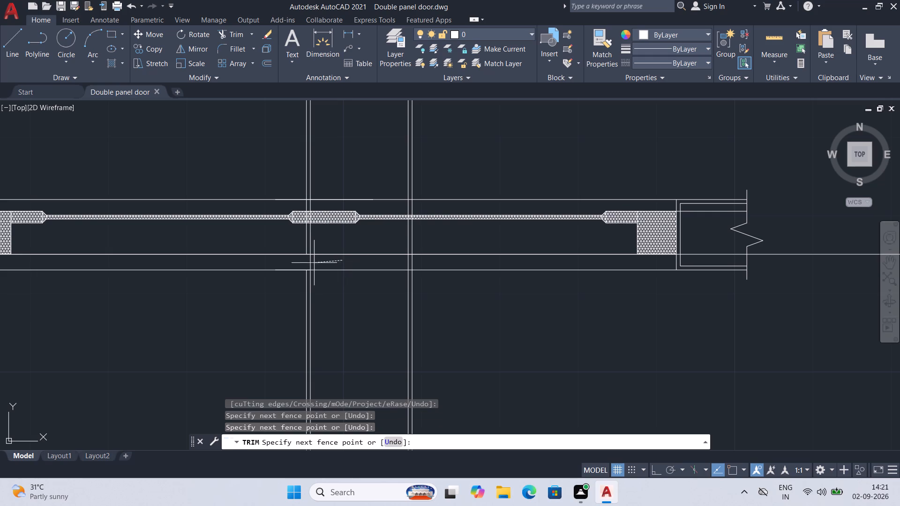
{"action": "left_click", "coordinate": [294, 264]}
{"action": "key", "text": "ctrl+s"}
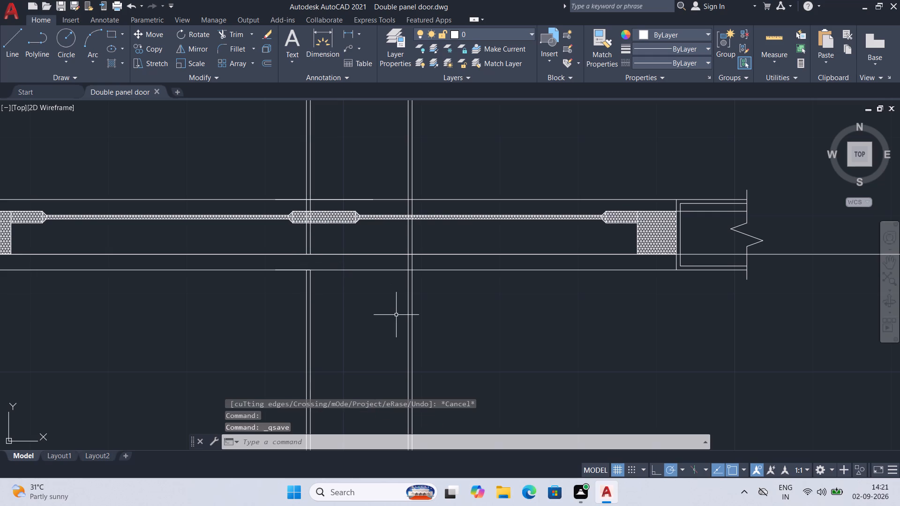
Delete the remaining two pairs of vertical construction lines crossing the middle of the plan, including their segments above and below it.
{"action": "left_click_drag", "start_coordinate": [439, 317], "coordinate": [416, 330]}
{"action": "left_click", "coordinate": [228, 353]}
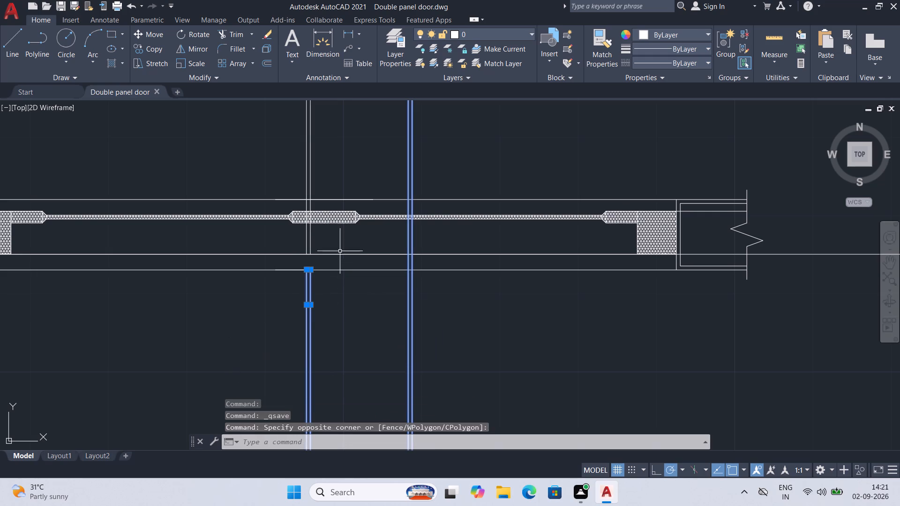
{"action": "left_click", "coordinate": [430, 152]}
{"action": "left_click", "coordinate": [288, 171]}
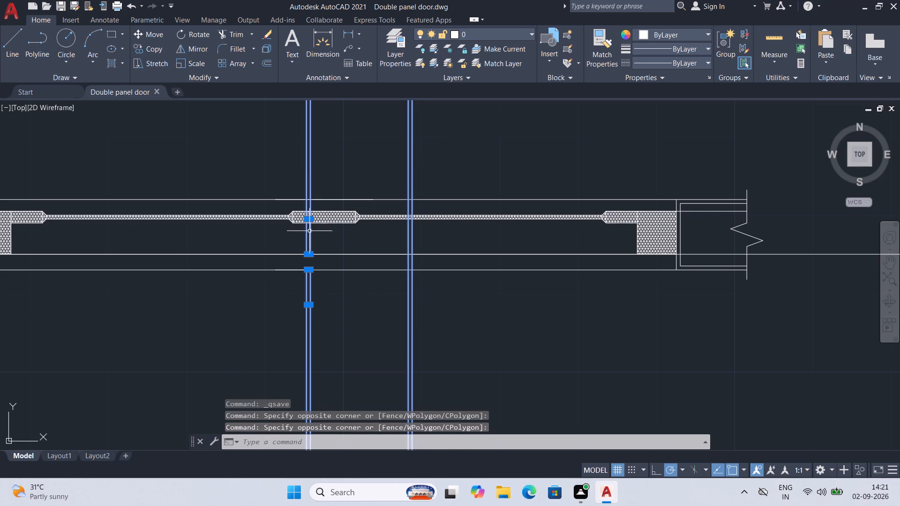
{"action": "key", "text": "Delete"}
Delete the long horizontal construction line and the line overlapping it along the bottom of the hatched jambs.
{"action": "scroll", "coordinate": [496, 341], "scroll_direction": "down", "scroll_amount": 1}
{"action": "middle_click_drag", "start_coordinate": [499, 340], "coordinate": [519, 352]}
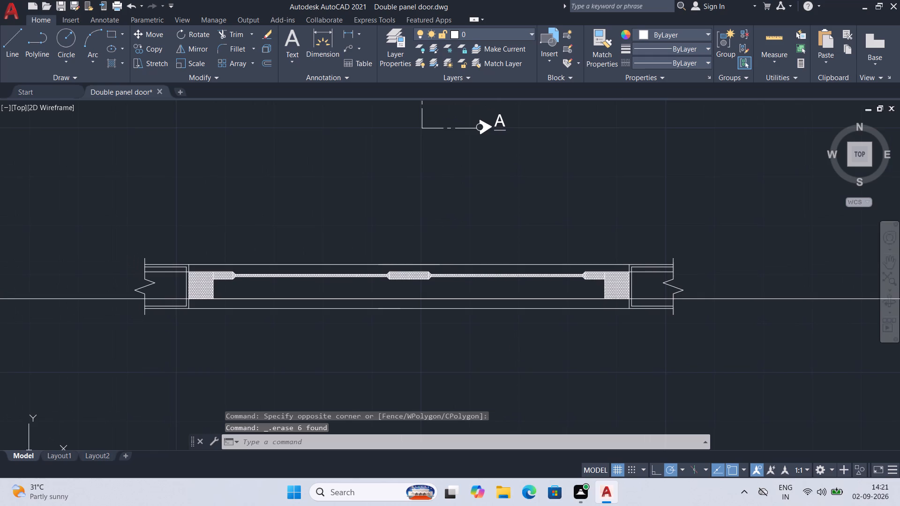
{"action": "scroll", "coordinate": [519, 352], "scroll_direction": "down", "scroll_amount": 1}
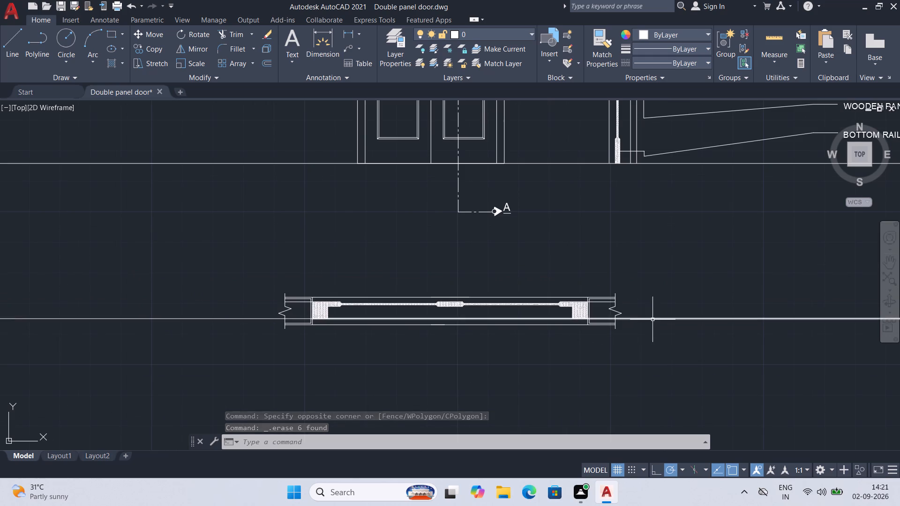
{"action": "left_click", "coordinate": [652, 320]}
{"action": "left_click", "coordinate": [248, 317]}
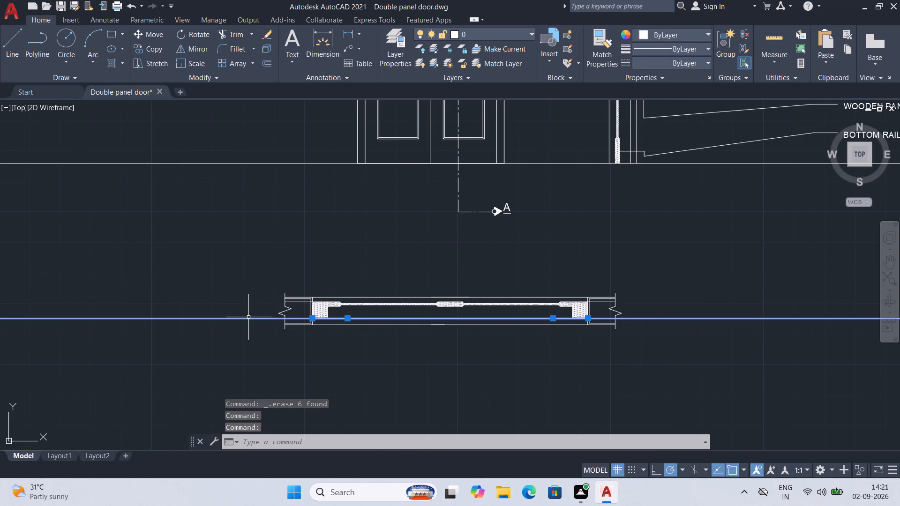
{"action": "key", "text": "Delete"}
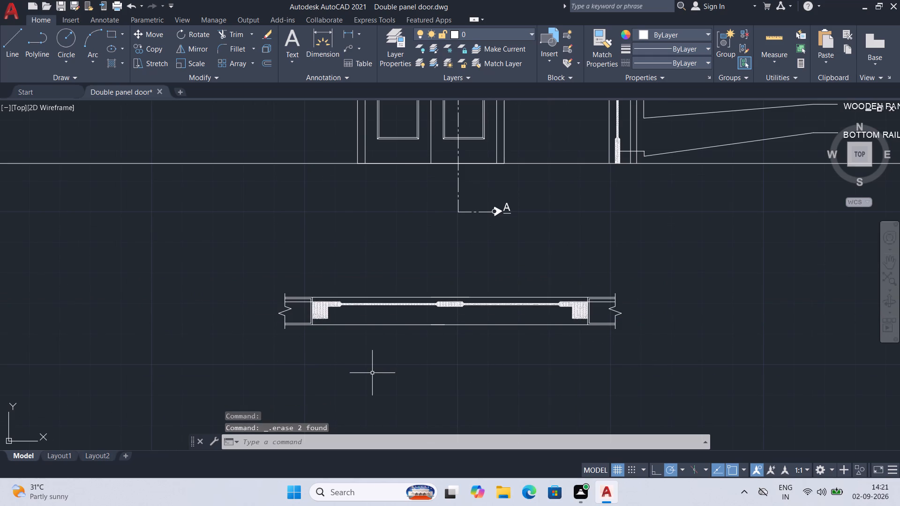
Draw the bottom edge line of the left hatched jamb from its inner corner to the wall face, and save.
{"action": "scroll", "coordinate": [369, 370], "scroll_direction": "up", "scroll_amount": 2}
{"action": "scroll", "coordinate": [279, 290], "scroll_direction": "up", "scroll_amount": 1}
{"action": "middle_click_drag", "start_coordinate": [270, 296], "coordinate": [318, 367]}
{"action": "scroll", "coordinate": [292, 333], "scroll_direction": "up", "scroll_amount": 2}
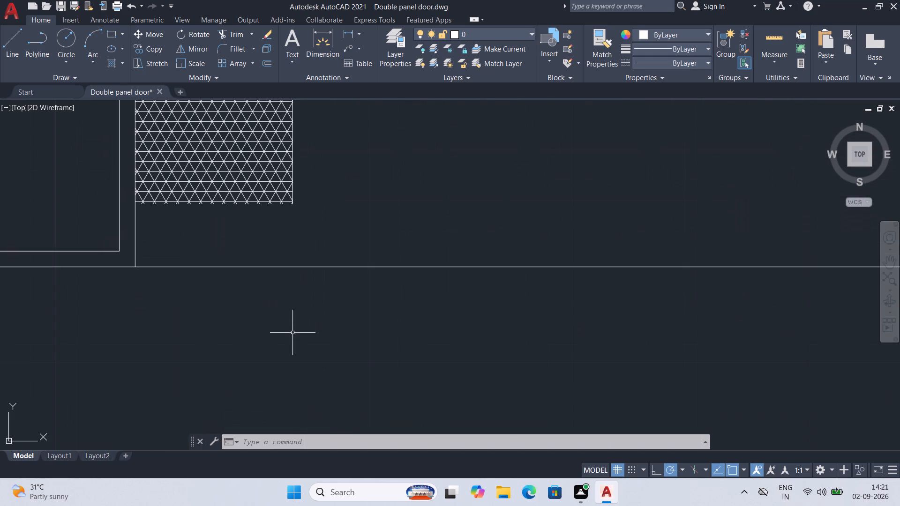
{"action": "key", "text": "l"}
{"action": "key", "text": "Return"}
{"action": "left_click", "coordinate": [290, 203]}
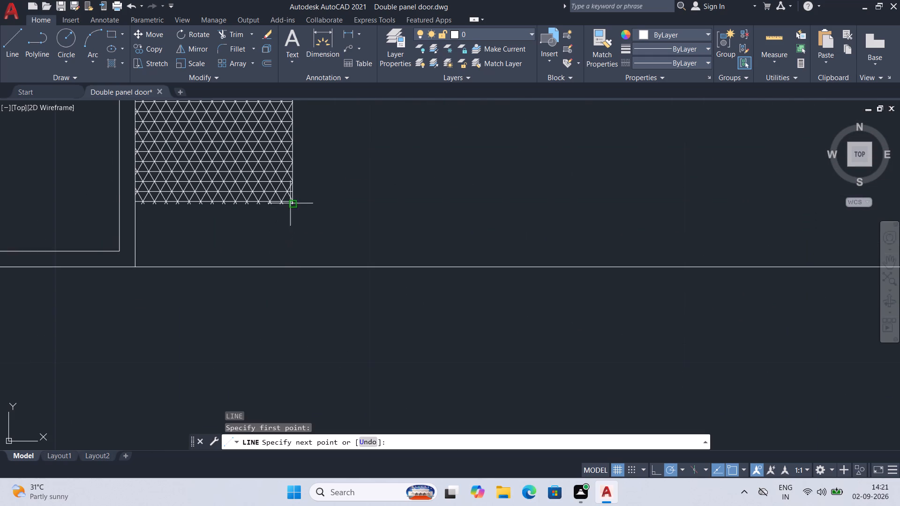
{"action": "left_click", "coordinate": [138, 204]}
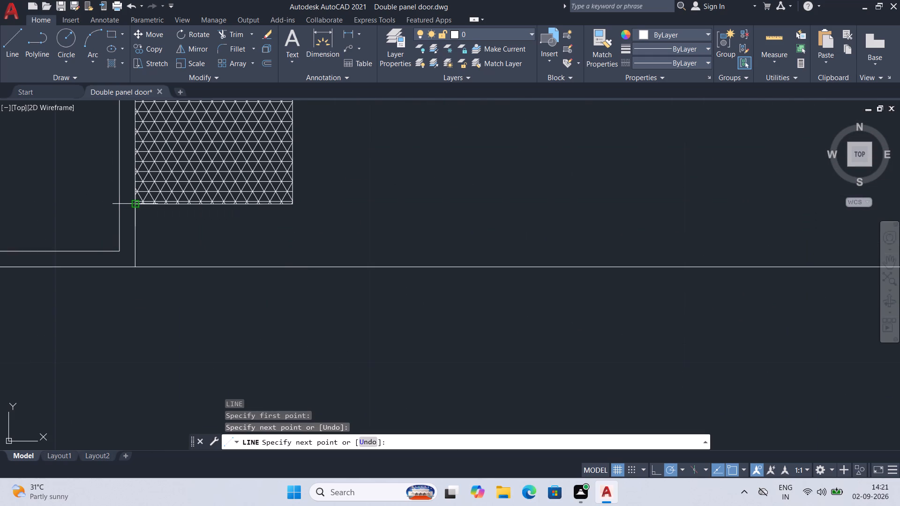
{"action": "key", "text": "Return"}
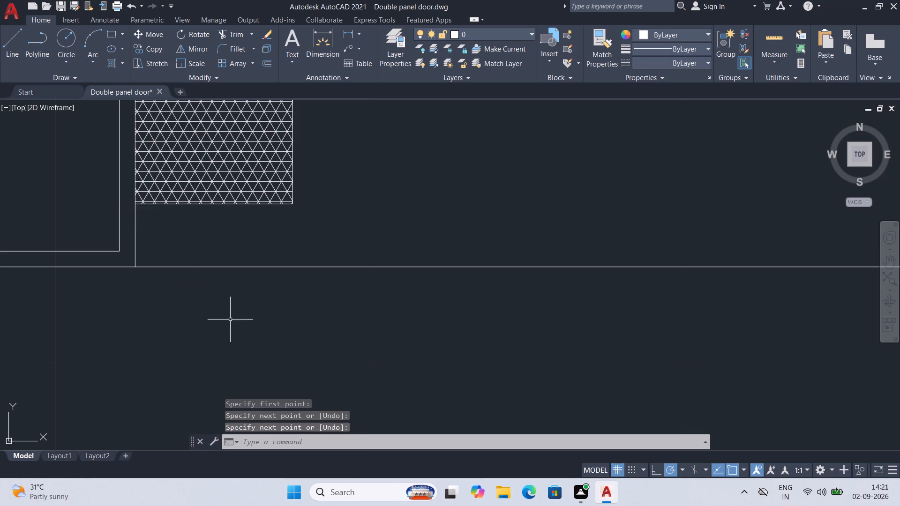
{"action": "key", "text": "ctrl+s"}
{"action": "key", "text": "ctrl+s"}
Delete the horizontal line running from the left wall's break line across the top of the left hatched jamb.
{"action": "scroll", "coordinate": [361, 264], "scroll_direction": "down", "scroll_amount": 2}
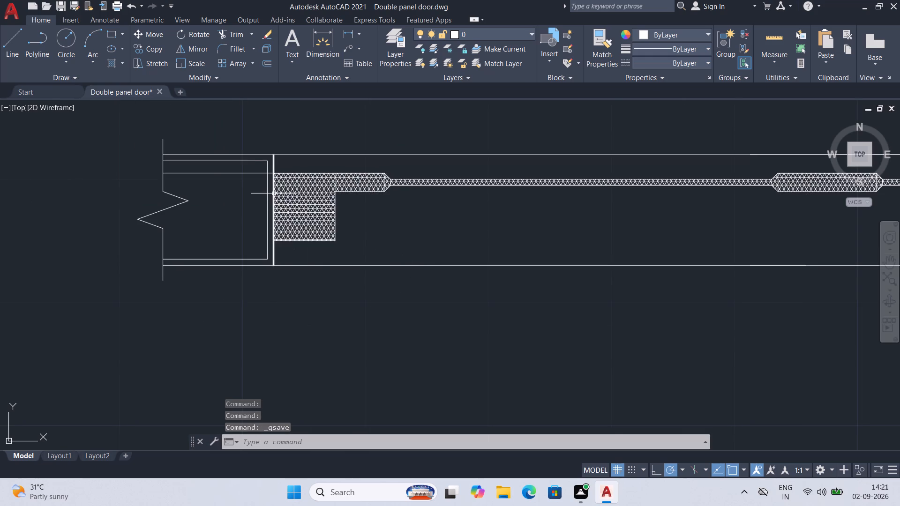
{"action": "scroll", "coordinate": [274, 193], "scroll_direction": "up", "scroll_amount": 1}
{"action": "middle_click_drag", "start_coordinate": [217, 190], "coordinate": [207, 270]}
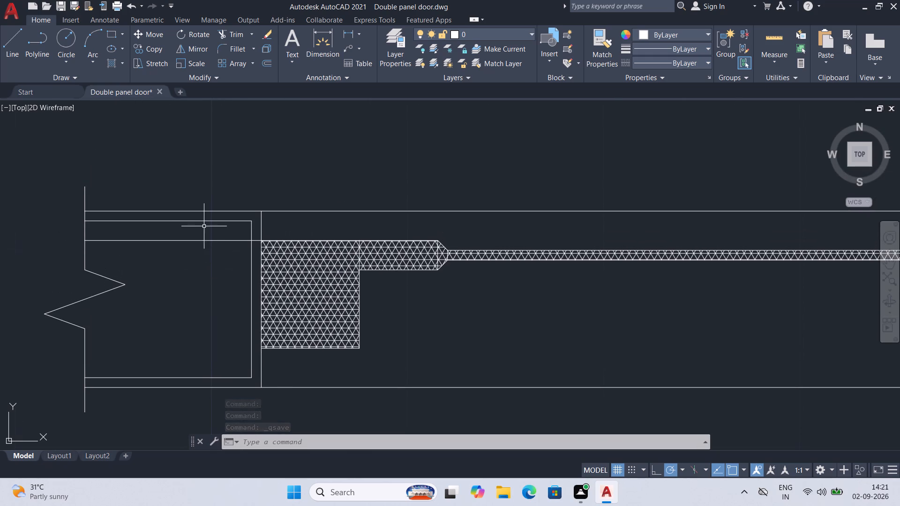
{"action": "left_click", "coordinate": [196, 240]}
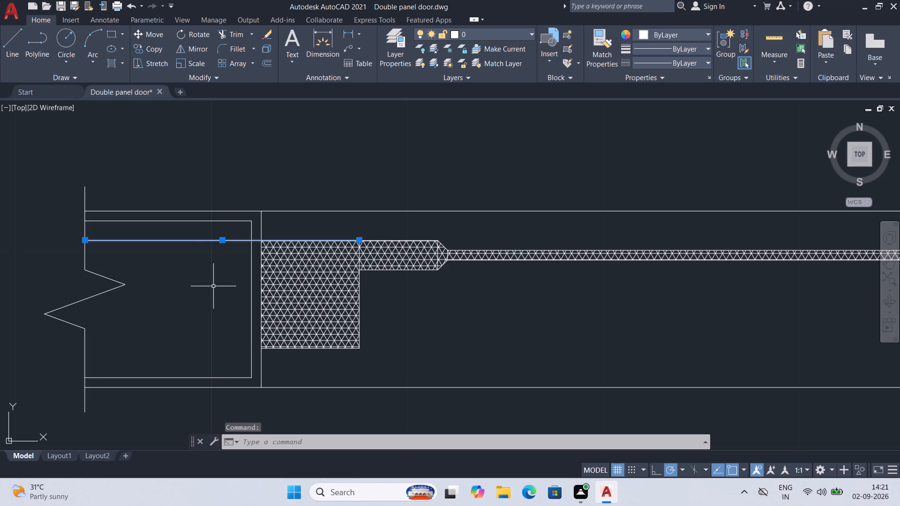
{"action": "key", "text": "Delete"}
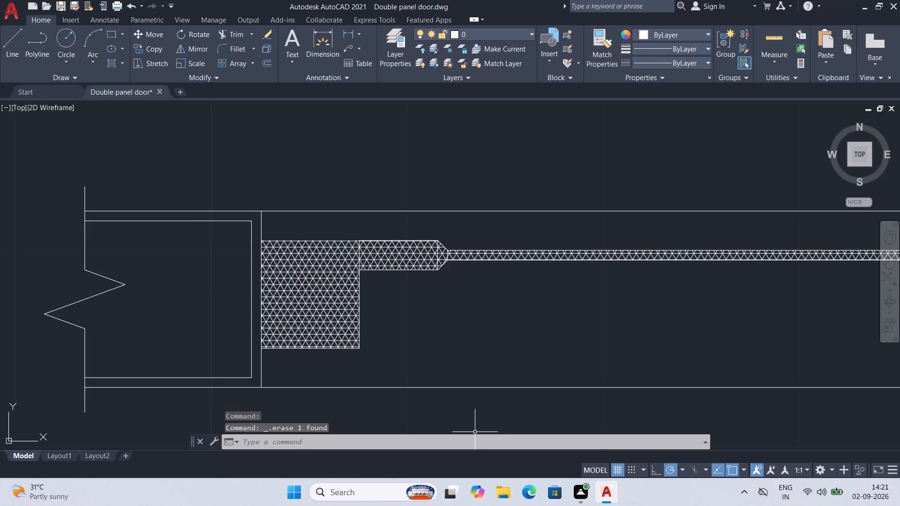
Draw the top edge line of the left hatched jamb from the stile joint to the wall face.
{"action": "key", "text": "l"}
{"action": "key", "text": "Return"}
{"action": "scroll", "coordinate": [484, 315], "scroll_direction": "up", "scroll_amount": 2}
{"action": "middle_click_drag", "start_coordinate": [391, 291], "coordinate": [476, 408]}
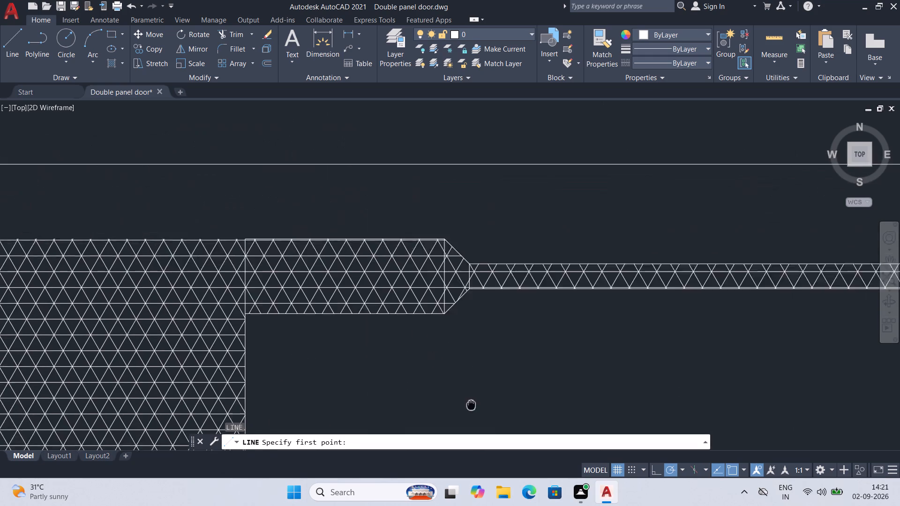
{"action": "middle_click_drag", "start_coordinate": [476, 408], "coordinate": [496, 425]}
{"action": "left_click", "coordinate": [271, 263]}
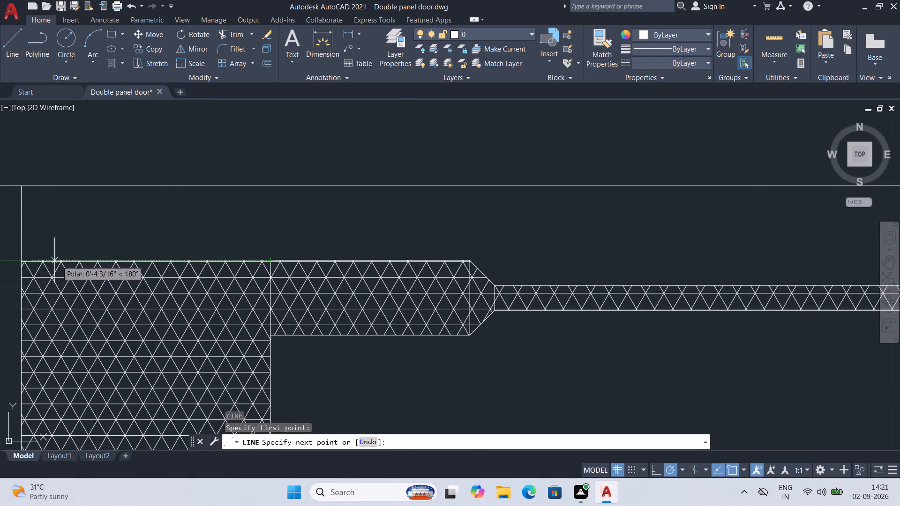
{"action": "left_click", "coordinate": [24, 260]}
{"action": "key", "text": "Return"}
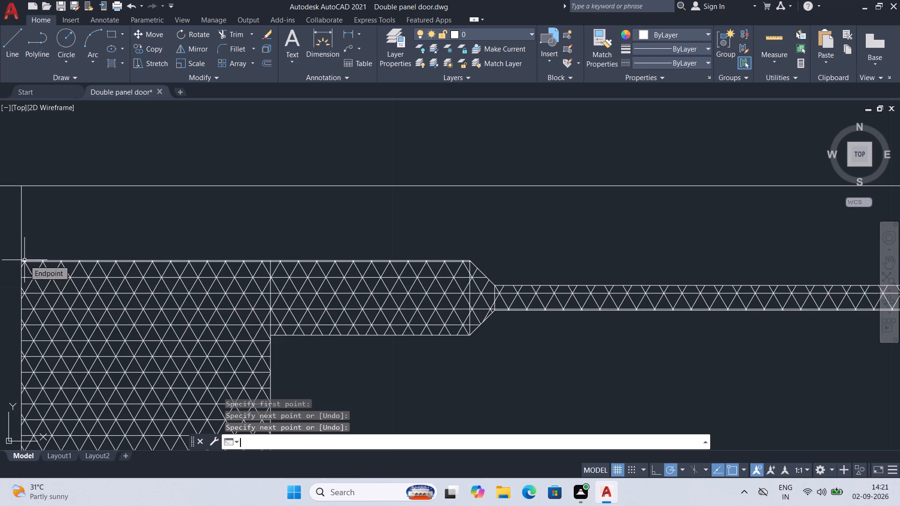
Save the drawing with the left jamb's new top edge.
{"action": "key", "text": "ctrl+s"}
{"action": "key", "text": "ctrl+s"}
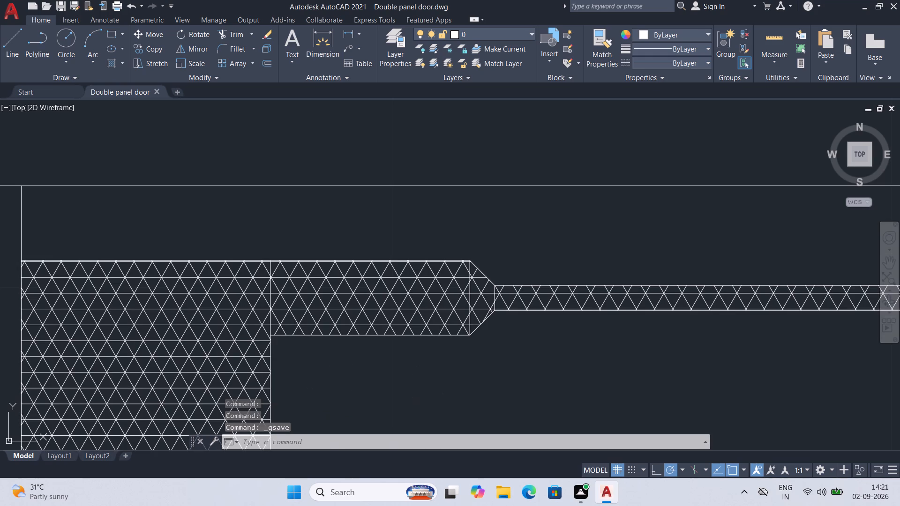
{"action": "key", "text": "ctrl+s"}
{"action": "scroll", "coordinate": [398, 292], "scroll_direction": "up", "scroll_amount": 1}
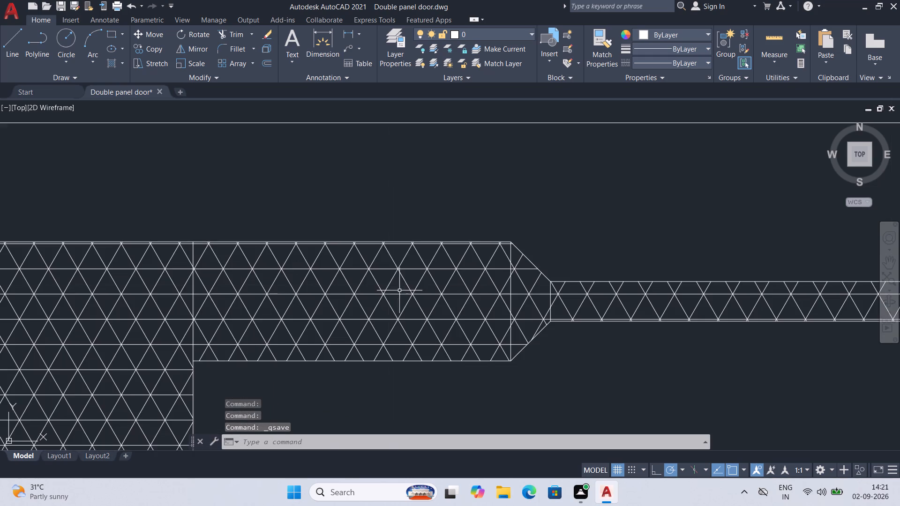
{"action": "left_click", "coordinate": [390, 244]}
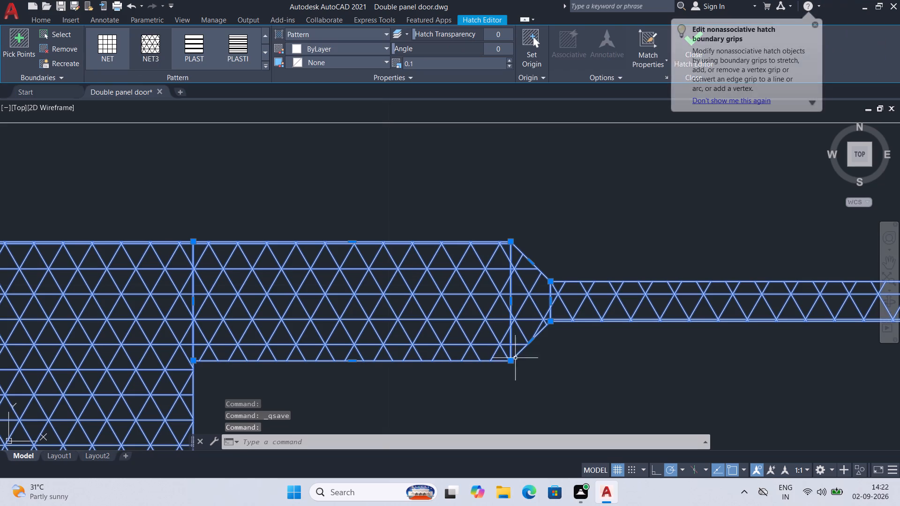
{"action": "key", "text": "ctrl+s"}
{"action": "key", "text": "ctrl+s"}
{"action": "key", "text": "ctrl+s"}
{"action": "key", "text": "ctrl+s"}
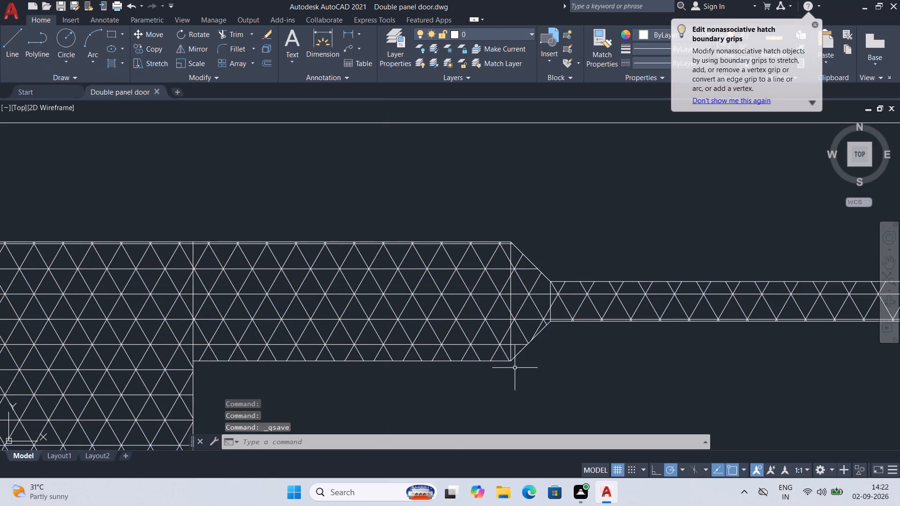
Draw a line from the left jamb's lower inner corner to the right jamb's lower inner corner, continuing to the right wall face.
{"action": "scroll", "coordinate": [522, 373], "scroll_direction": "down", "scroll_amount": 3}
{"action": "scroll", "coordinate": [607, 380], "scroll_direction": "down", "scroll_amount": 1}
{"action": "middle_click_drag", "start_coordinate": [611, 380], "coordinate": [461, 262]}
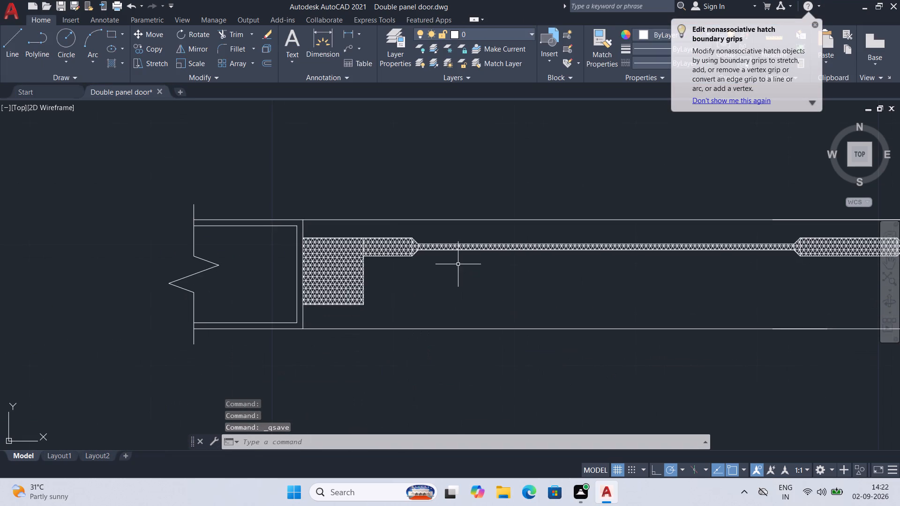
{"action": "scroll", "coordinate": [458, 264], "scroll_direction": "down", "scroll_amount": 1}
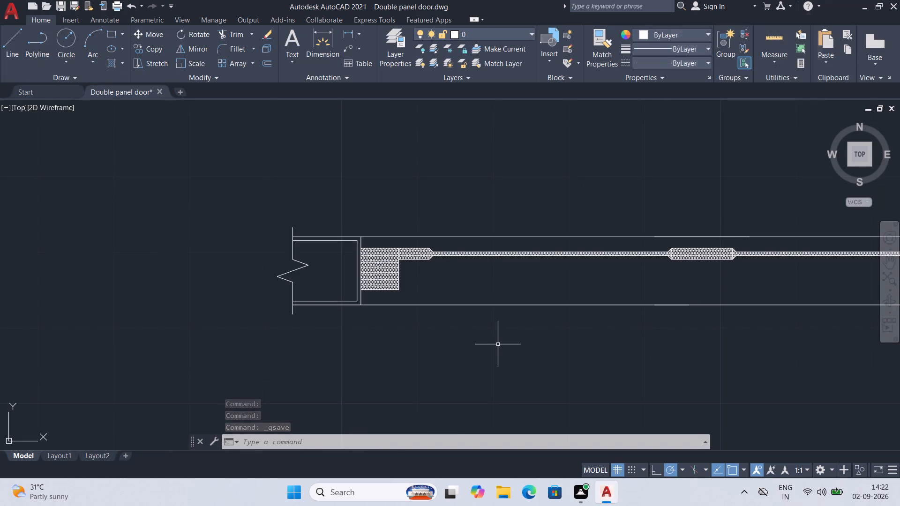
{"action": "key", "text": "l"}
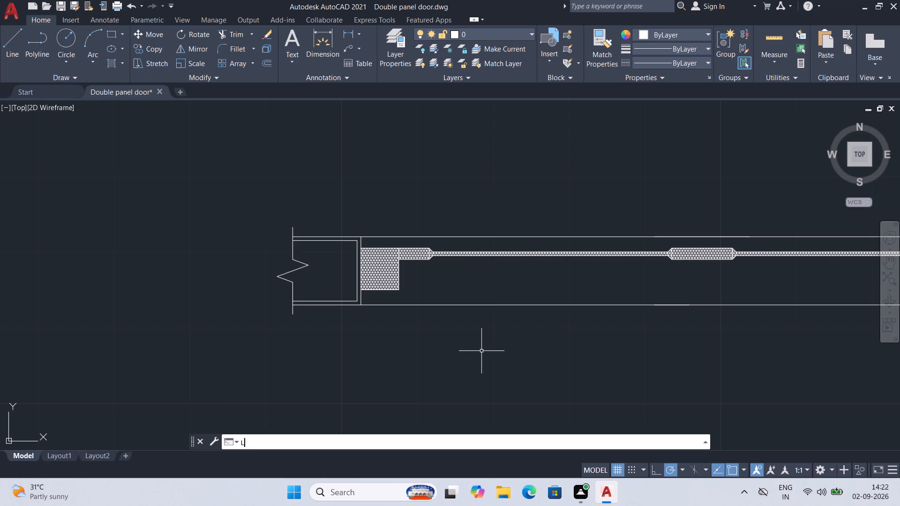
{"action": "key", "text": "Return"}
{"action": "left_click", "coordinate": [401, 292]}
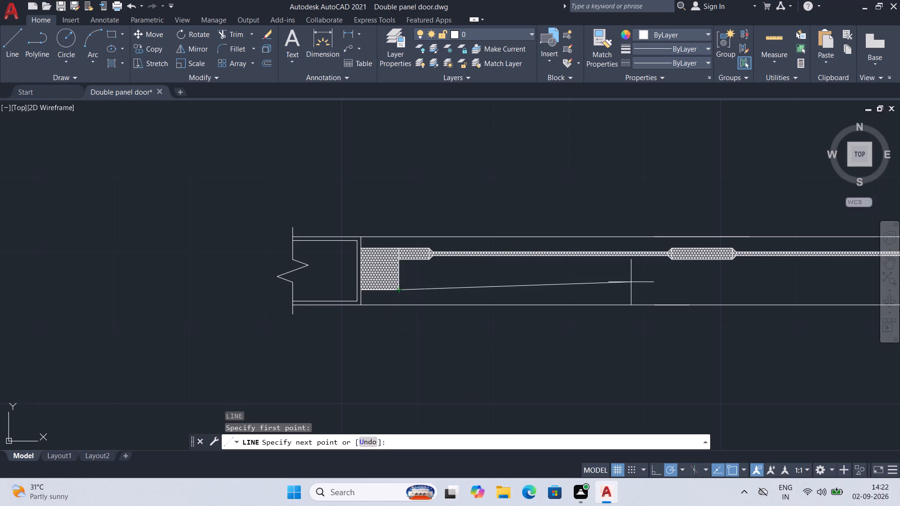
{"action": "middle_click_drag", "start_coordinate": [632, 282], "coordinate": [389, 385]}
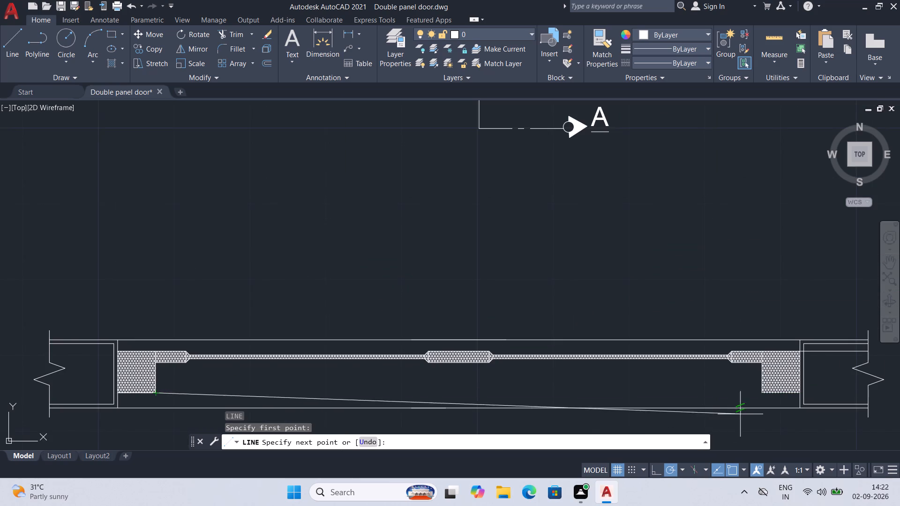
{"action": "left_click", "coordinate": [761, 392]}
{"action": "middle_click_drag", "start_coordinate": [768, 407], "coordinate": [735, 400]}
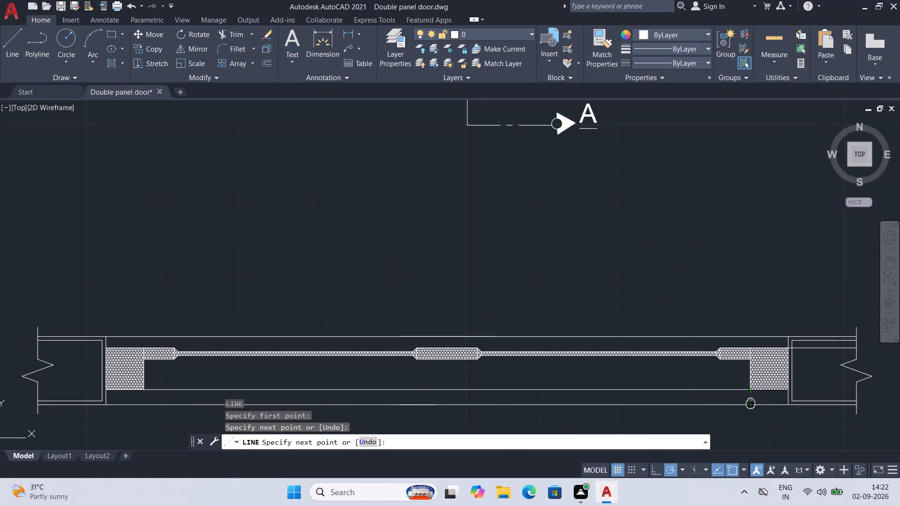
{"action": "middle_click_drag", "start_coordinate": [735, 400], "coordinate": [635, 396]}
{"action": "scroll", "coordinate": [679, 394], "scroll_direction": "up", "scroll_amount": 3}
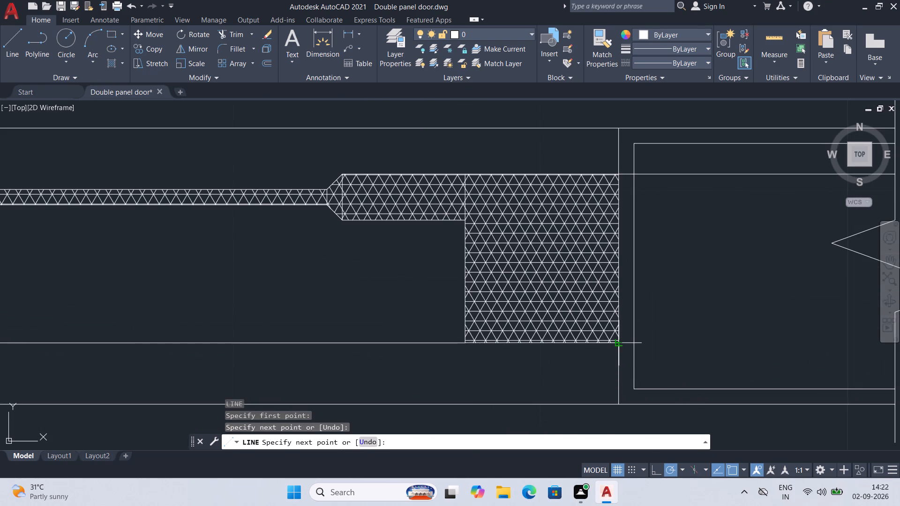
{"action": "left_click", "coordinate": [618, 343]}
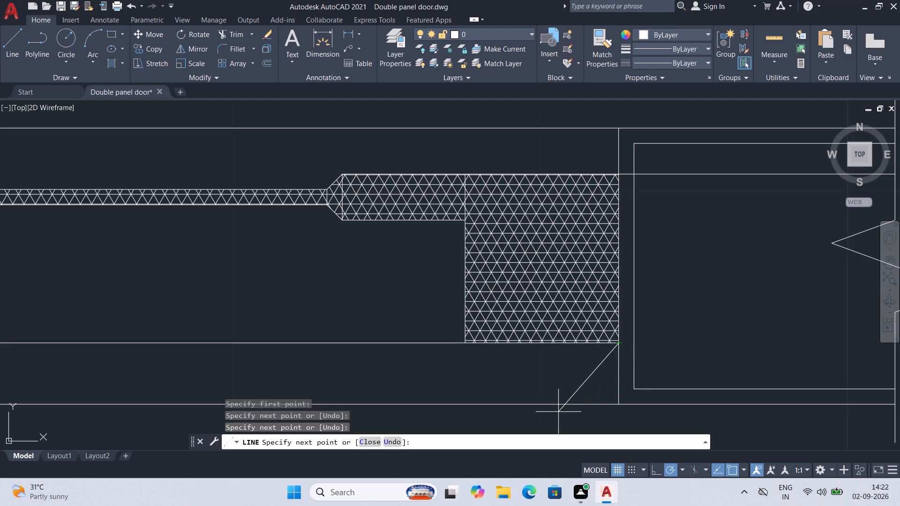
{"action": "key", "text": "Return"}
Save the drawing with the new lower line between the jambs.
{"action": "key", "text": "ctrl+s"}
{"action": "key", "text": "ctrl+s"}
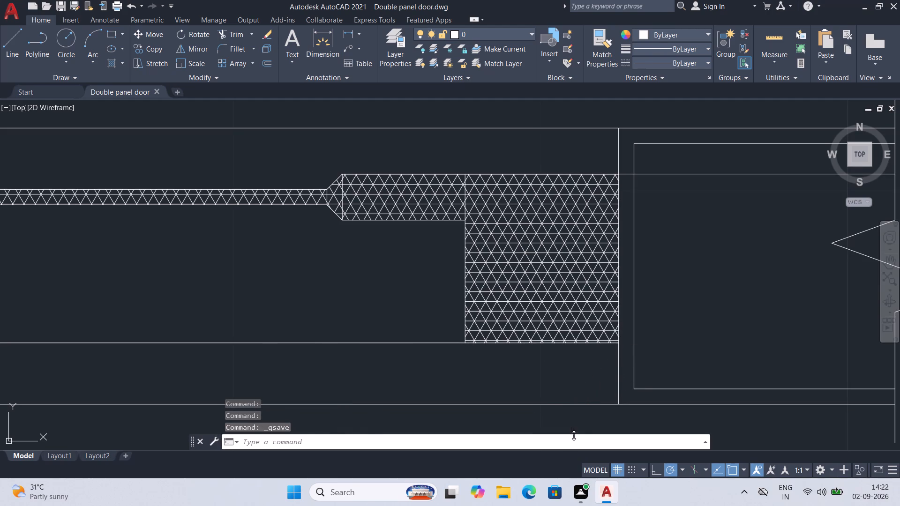
{"action": "key", "text": "ctrl+s"}
{"action": "key", "text": "ctrl+s"}
{"action": "key", "text": "ctrl+s"}
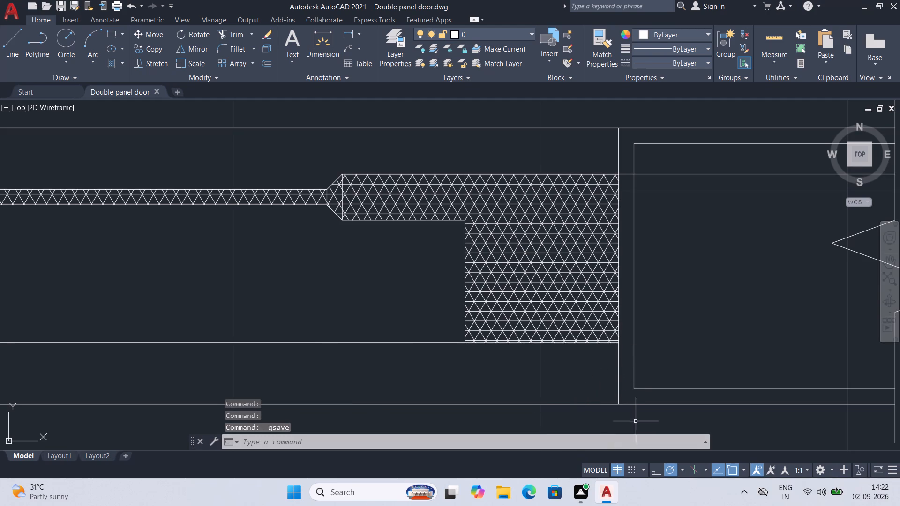
Delete the horizontal line running across the right wall and the top of the right hatched jamb.
{"action": "scroll", "coordinate": [592, 339], "scroll_direction": "down", "scroll_amount": 2}
{"action": "scroll", "coordinate": [639, 327], "scroll_direction": "down", "scroll_amount": 1}
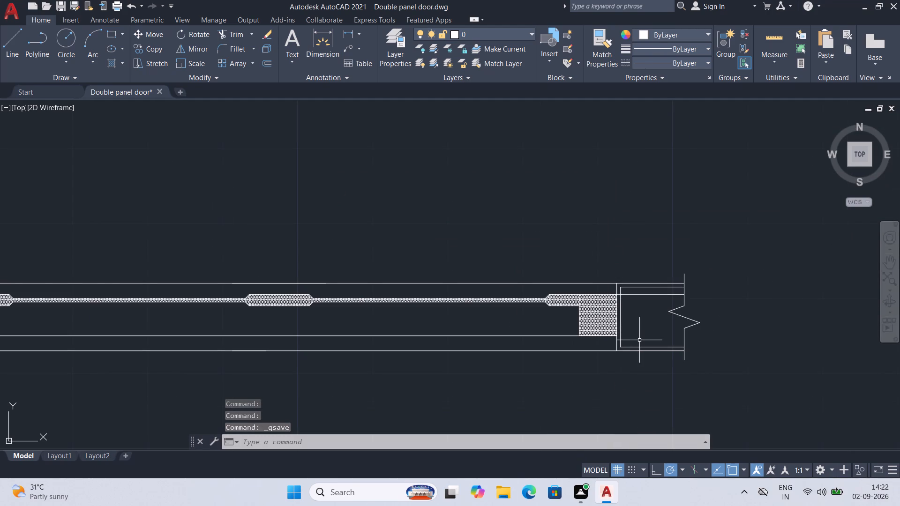
{"action": "scroll", "coordinate": [639, 340], "scroll_direction": "up", "scroll_amount": 1}
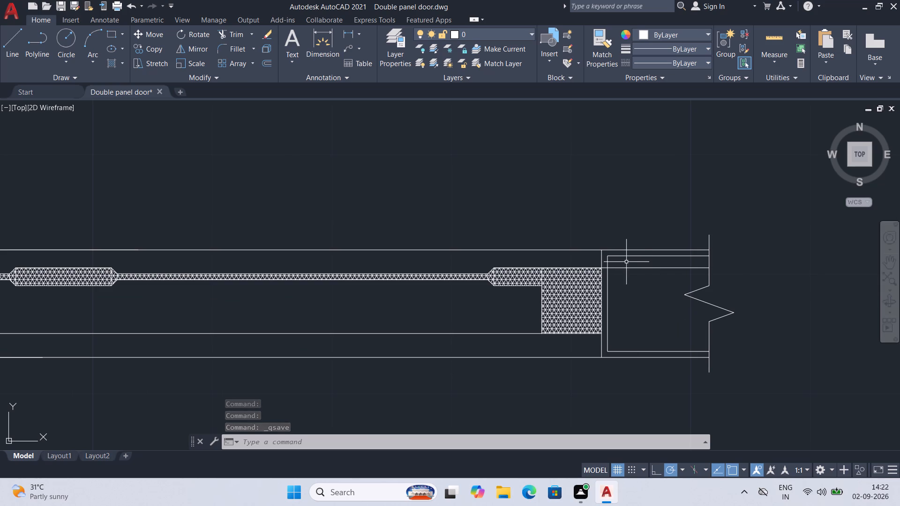
{"action": "left_click", "coordinate": [630, 268]}
{"action": "key", "text": "Delete"}
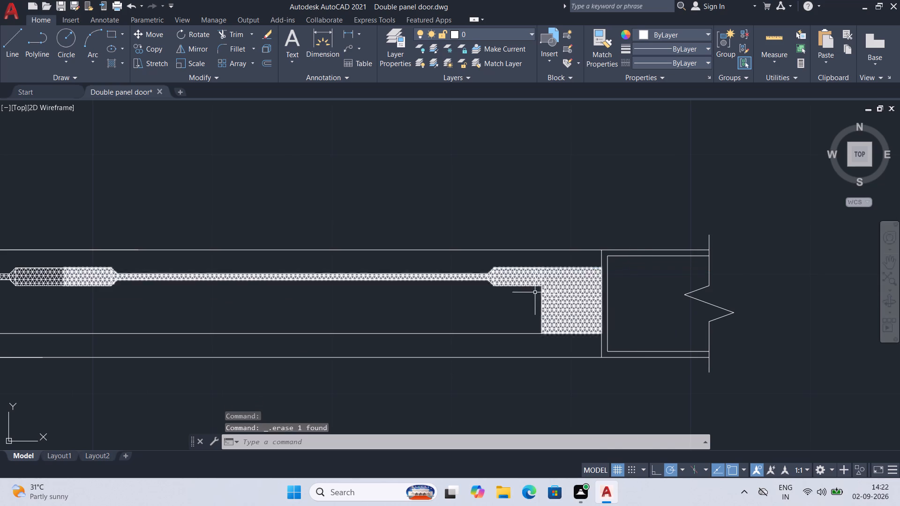
{"action": "scroll", "coordinate": [522, 281], "scroll_direction": "up", "scroll_amount": 3}
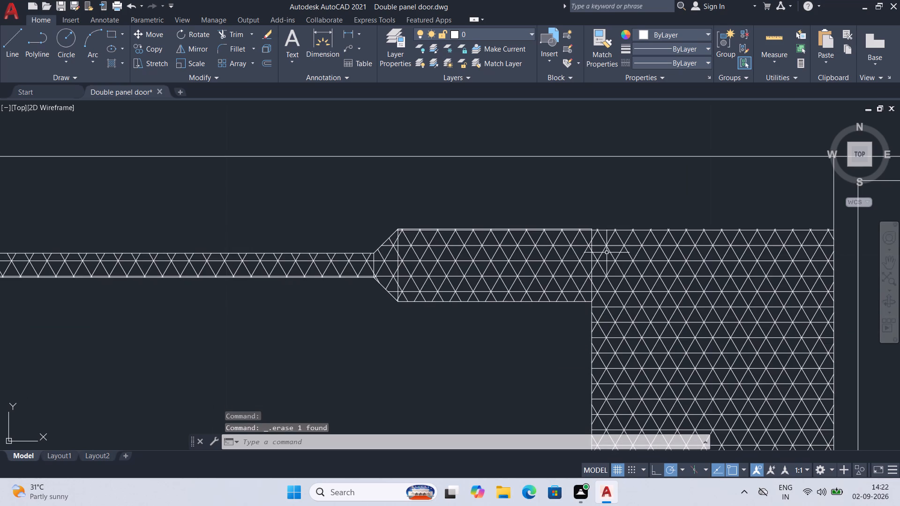
Draw a line along the right jamb's top edge, from its inner corner to the right wall face.
{"action": "key", "text": "l"}
{"action": "key", "text": "Return"}
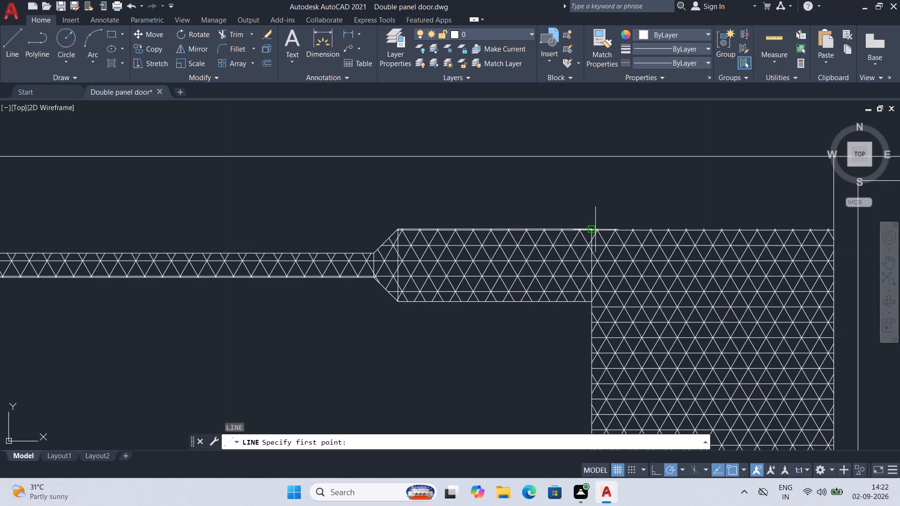
{"action": "left_click", "coordinate": [591, 230]}
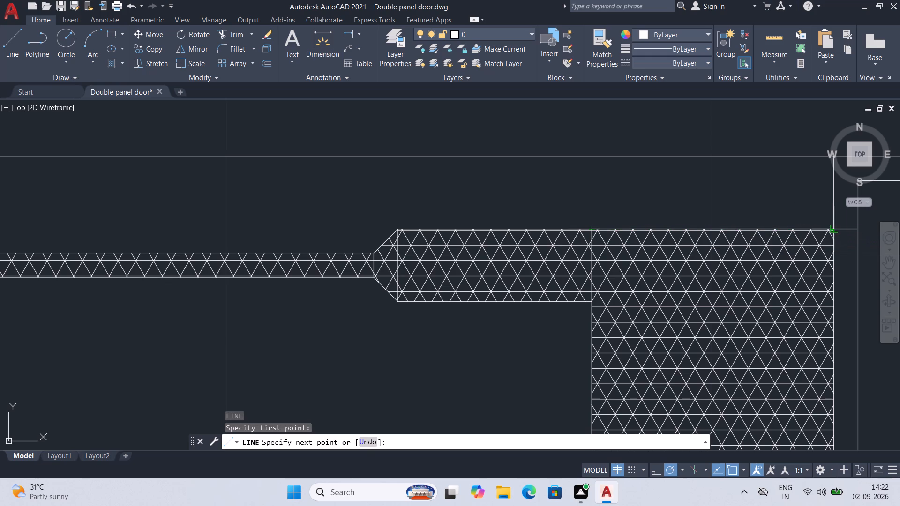
{"action": "left_click", "coordinate": [832, 229]}
{"action": "key", "text": "Return"}
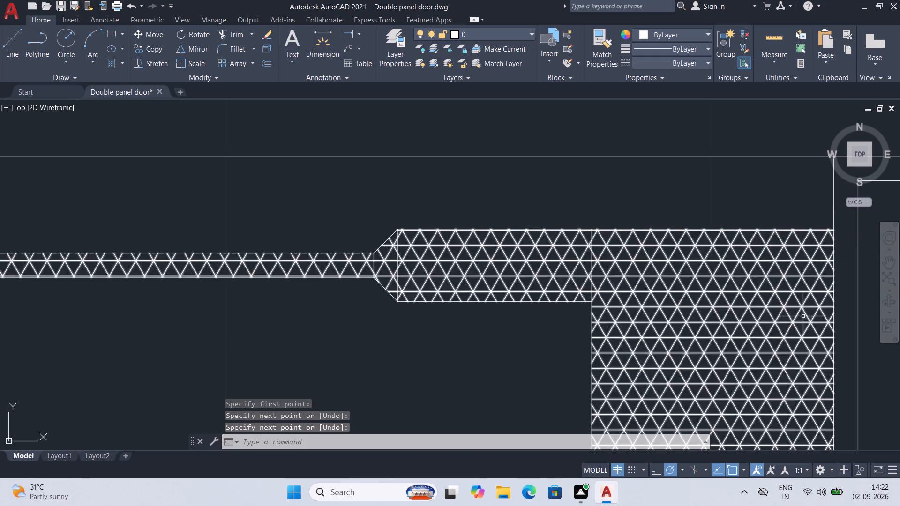
Save the drawing with the right jamb's new top edge.
{"action": "key", "text": "ctrl+s"}
{"action": "key", "text": "ctrl+s"}
{"action": "key", "text": "ctrl+s"}
{"action": "key", "text": "ctrl+s"}
{"action": "key", "text": "ctrl+s"}
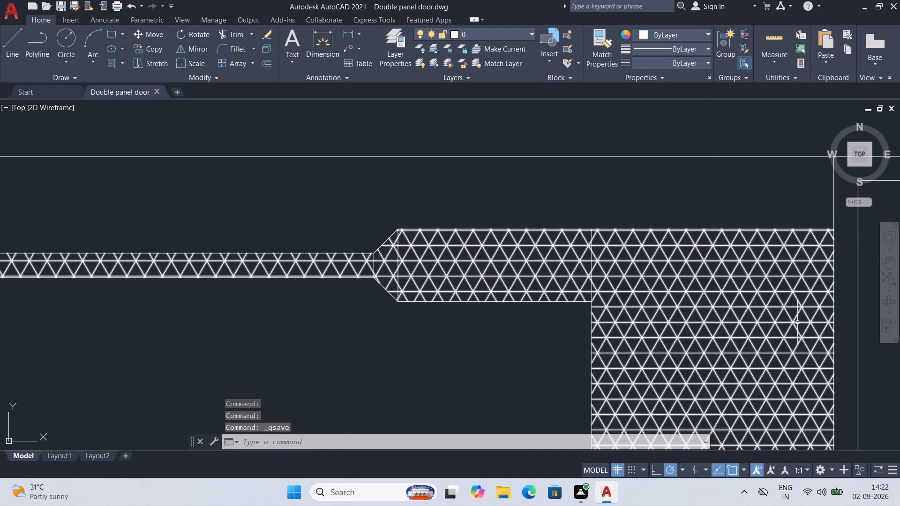
Hatch the right wall section, inside its plaster line and up to the break line, with the ANSI31 pattern.
{"action": "scroll", "coordinate": [772, 225], "scroll_direction": "down", "scroll_amount": 2}
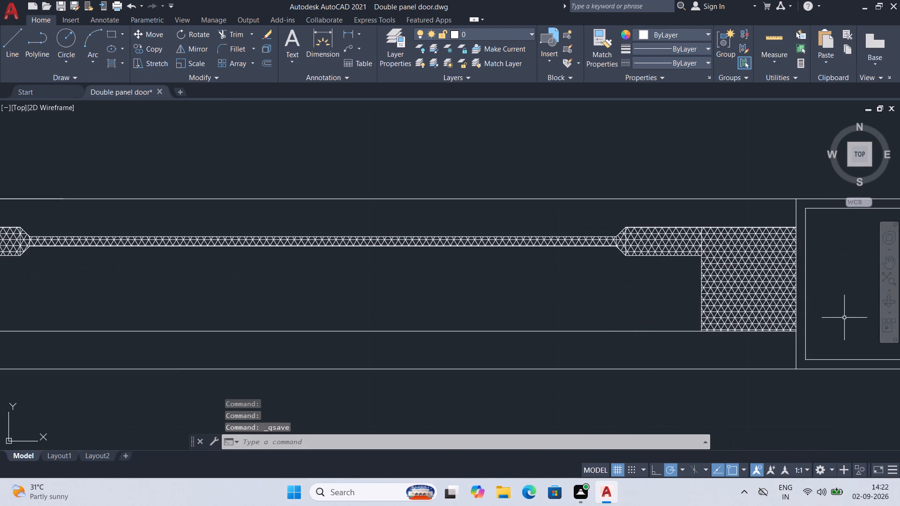
{"action": "middle_click_drag", "start_coordinate": [846, 318], "coordinate": [741, 331]}
{"action": "scroll", "coordinate": [741, 331], "scroll_direction": "down", "scroll_amount": 1}
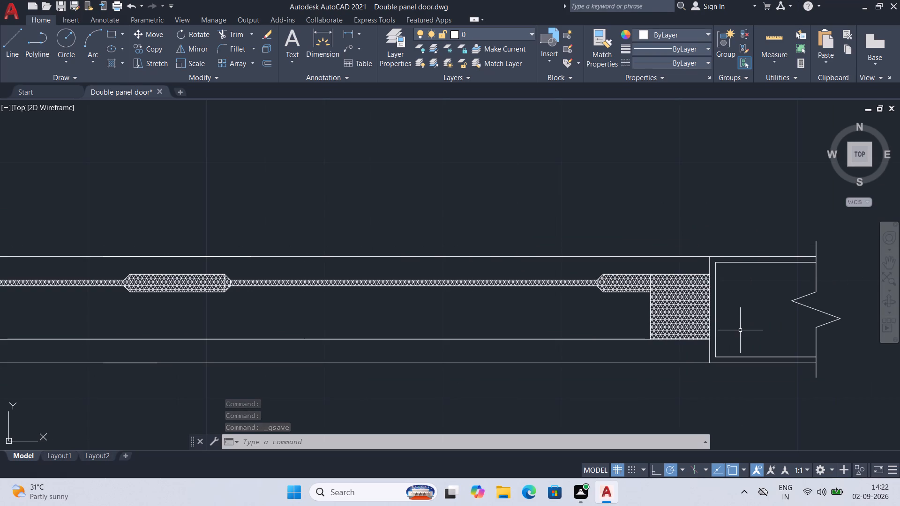
{"action": "key", "text": "h"}
{"action": "key", "text": "Return"}
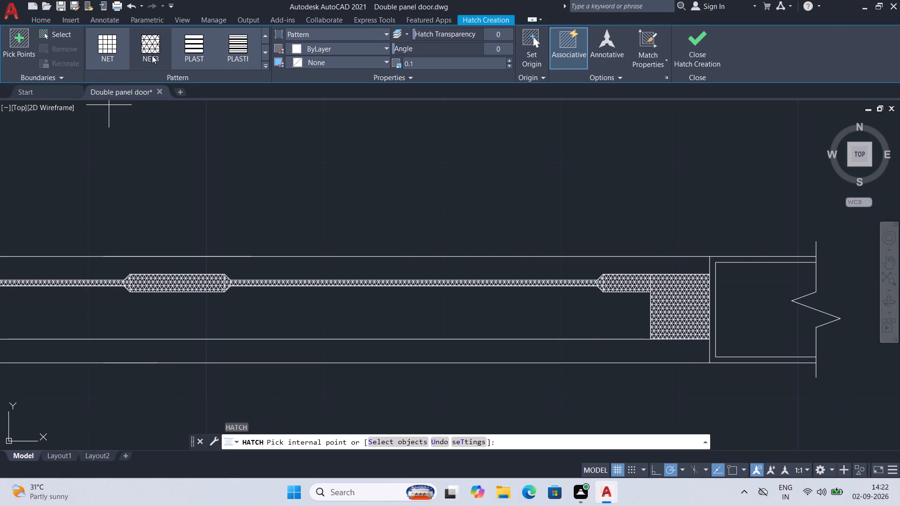
{"action": "scroll", "coordinate": [226, 51], "scroll_direction": "up", "scroll_amount": 17}
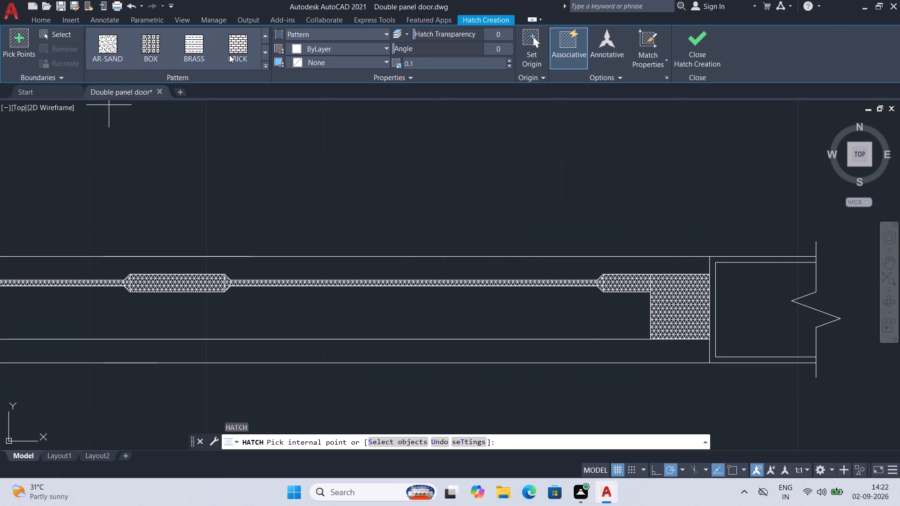
{"action": "scroll", "coordinate": [229, 55], "scroll_direction": "up", "scroll_amount": 9}
{"action": "left_click", "coordinate": [203, 48]}
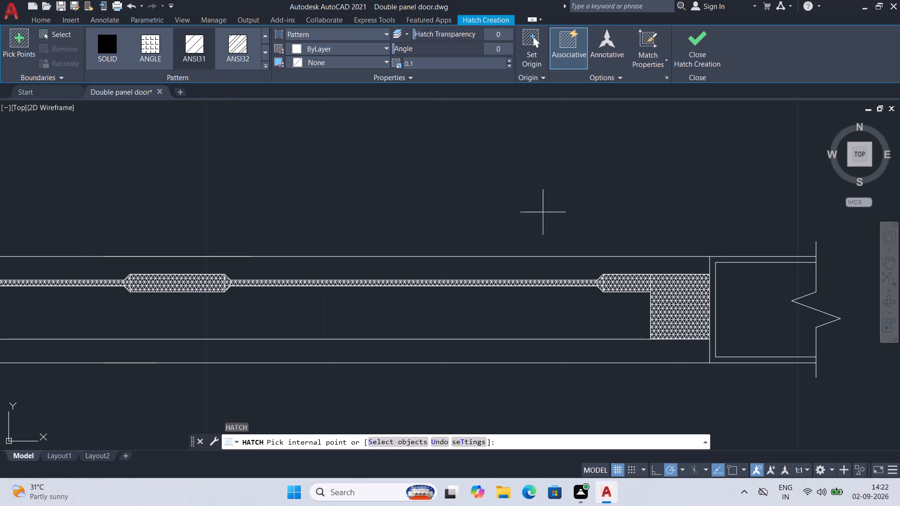
{"action": "left_click", "coordinate": [740, 302]}
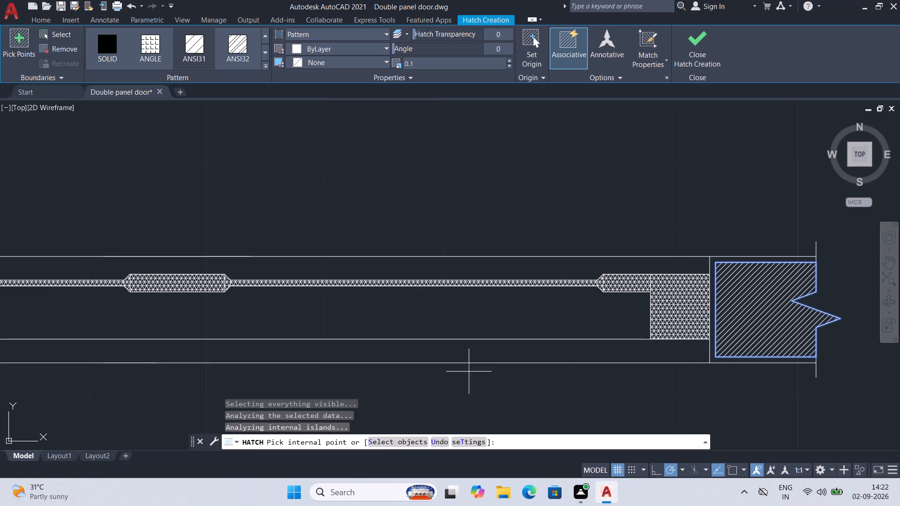
Add the left wall section to the same hatch and set the hatch angle to 76.
{"action": "scroll", "coordinate": [402, 347], "scroll_direction": "down", "scroll_amount": 2}
{"action": "middle_click_drag", "start_coordinate": [230, 332], "coordinate": [372, 335]}
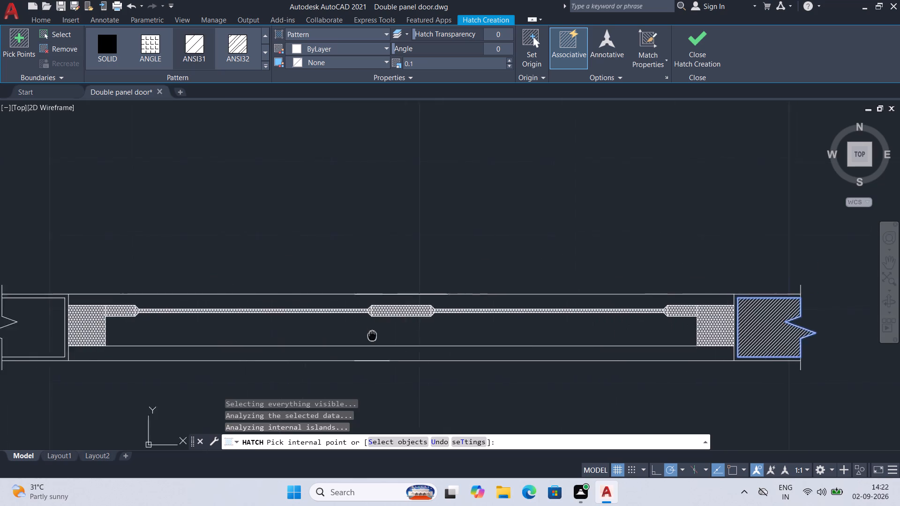
{"action": "middle_click_drag", "start_coordinate": [372, 335], "coordinate": [406, 328]}
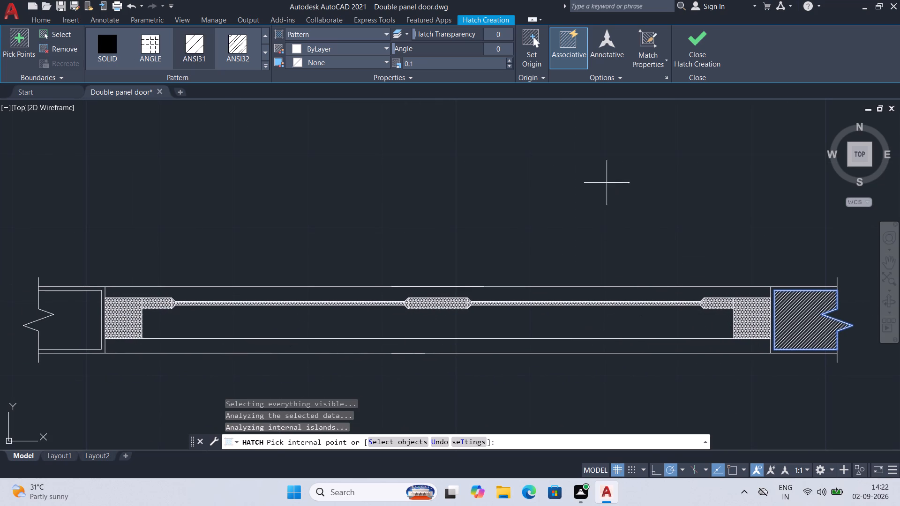
{"action": "left_click_drag", "start_coordinate": [397, 49], "coordinate": [405, 50]}
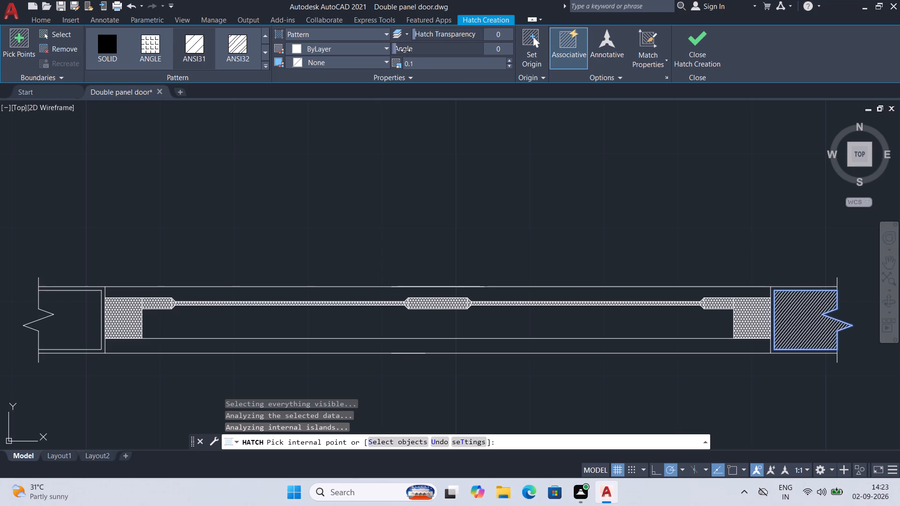
{"action": "left_click_drag", "start_coordinate": [405, 50], "coordinate": [430, 55]}
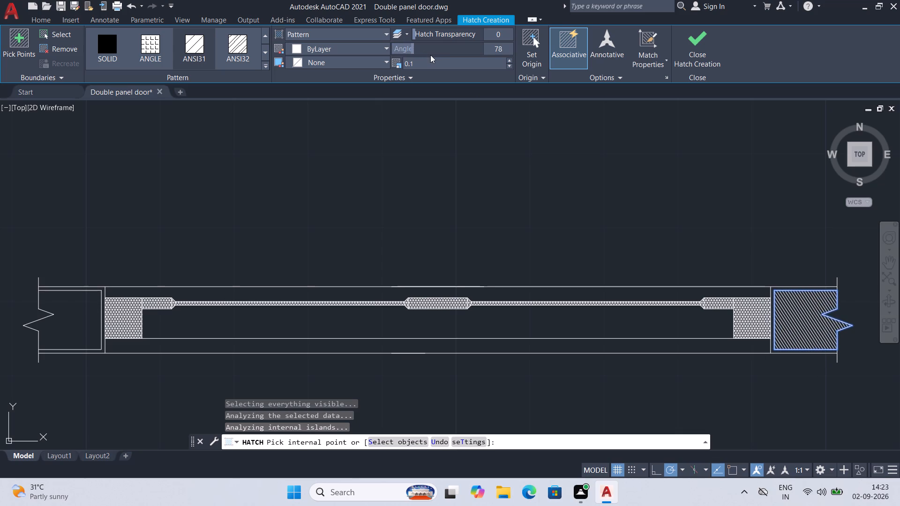
{"action": "left_click", "coordinate": [69, 321]}
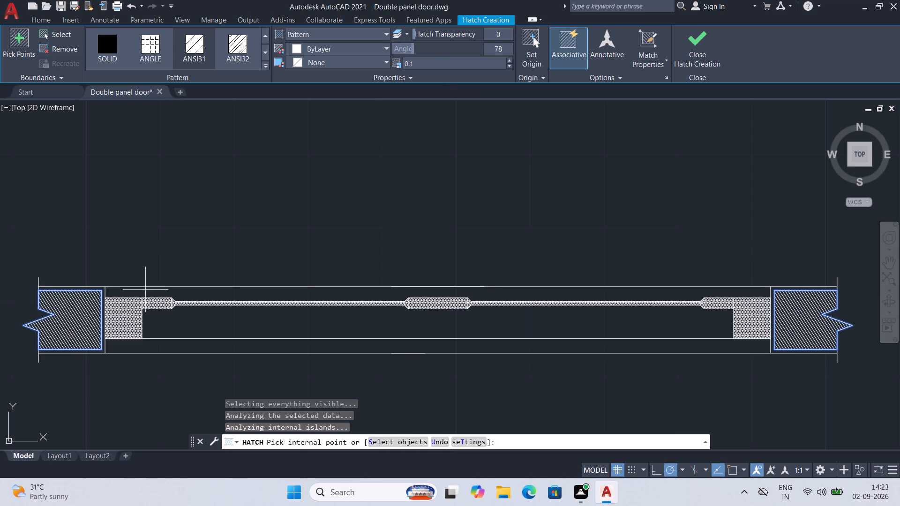
{"action": "left_click_drag", "start_coordinate": [416, 48], "coordinate": [425, 49]}
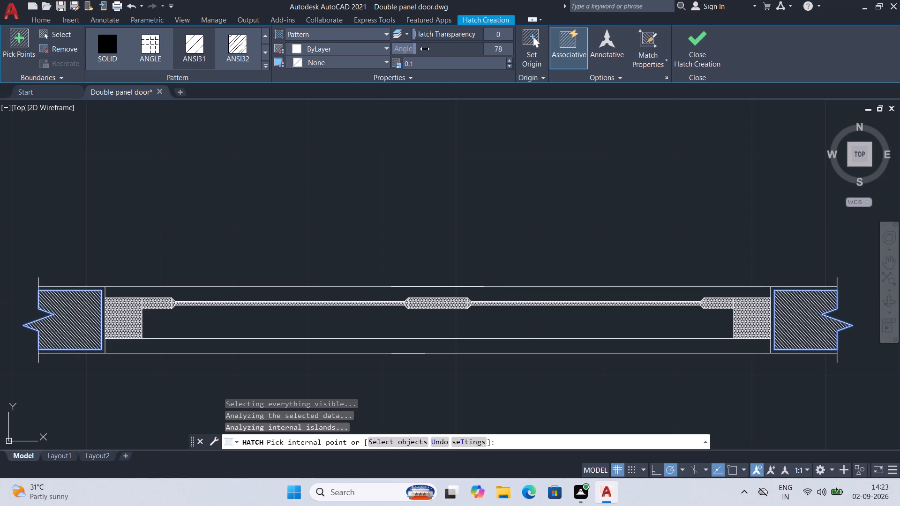
{"action": "left_click_drag", "start_coordinate": [425, 49], "coordinate": [419, 54]}
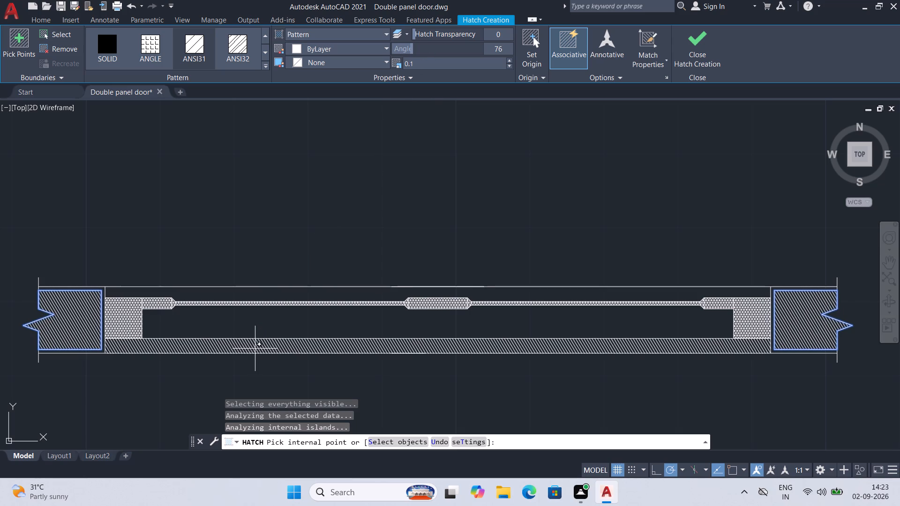
Save the drawing with both wall sections hatched.
{"action": "key", "text": "ctrl+s"}
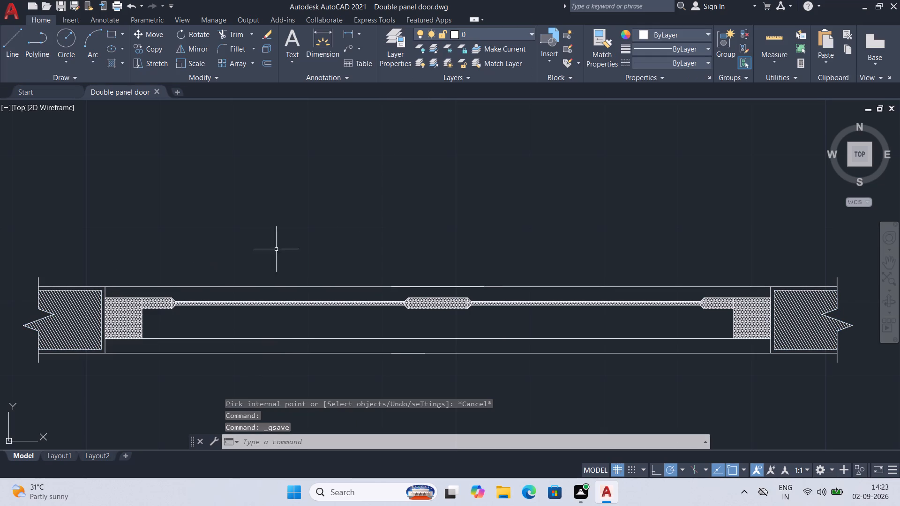
{"action": "key", "text": "ctrl+s"}
Delete the combined hatch covering the left and right wall sections.
{"action": "left_click", "coordinate": [67, 303]}
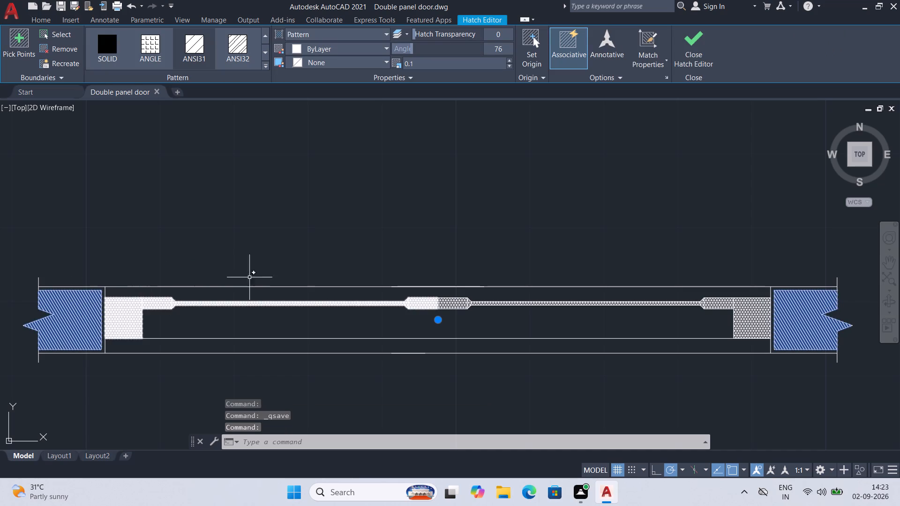
{"action": "key", "text": "Delete"}
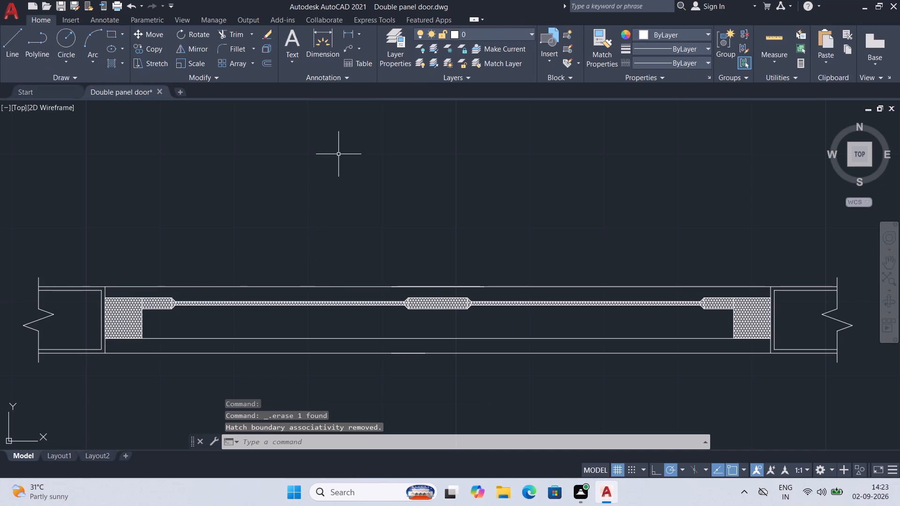
Hatch only the right wall section with ANSI31 at angle 76 and save the drawing.
{"action": "key", "text": "h"}
{"action": "key", "text": "Return"}
{"action": "left_click", "coordinate": [792, 319]}
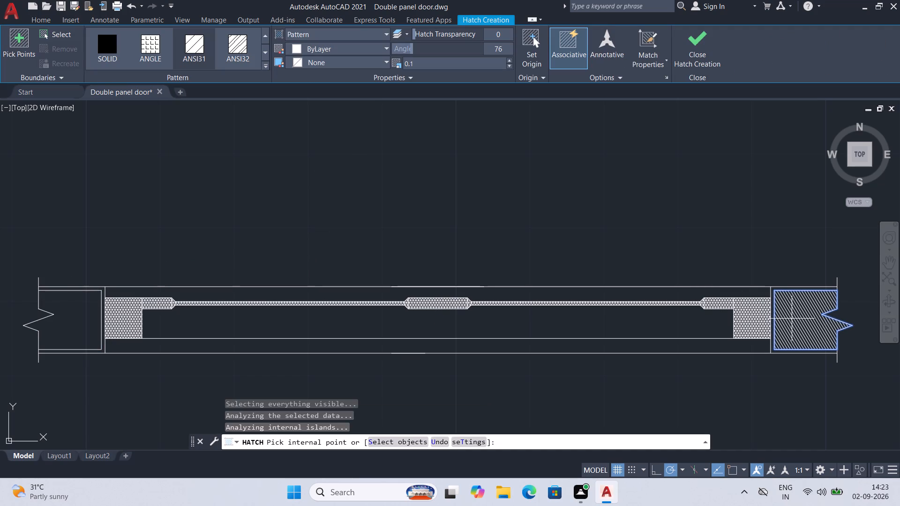
{"action": "key", "text": "ctrl+s"}
{"action": "key", "text": "ctrl+s"}
{"action": "key", "text": "ctrl+s"}
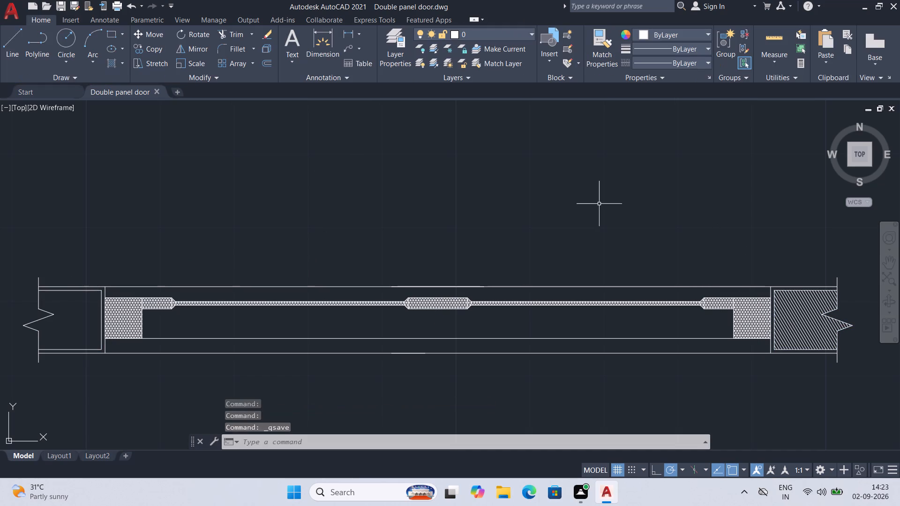
Hatch the left wall section separately with ANSI31 and set its angle to 186.
{"action": "key", "text": "h"}
{"action": "key", "text": "Return"}
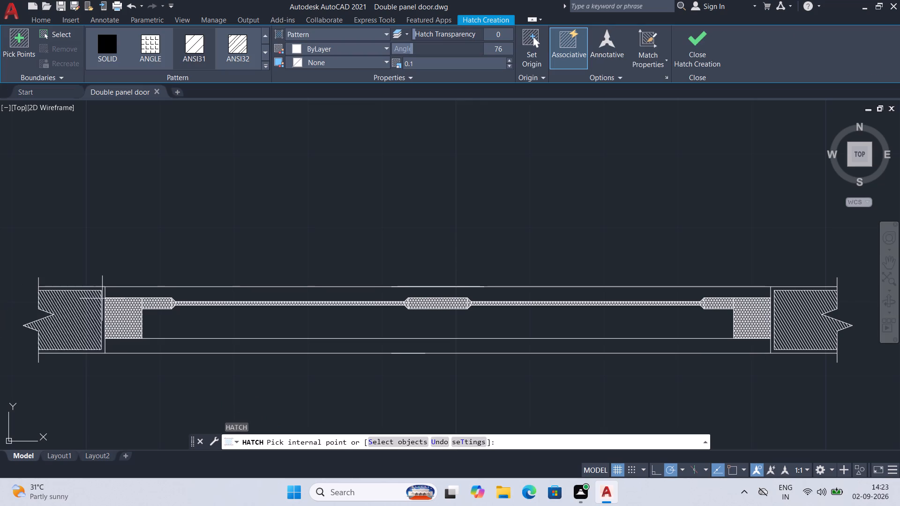
{"action": "left_click", "coordinate": [87, 318]}
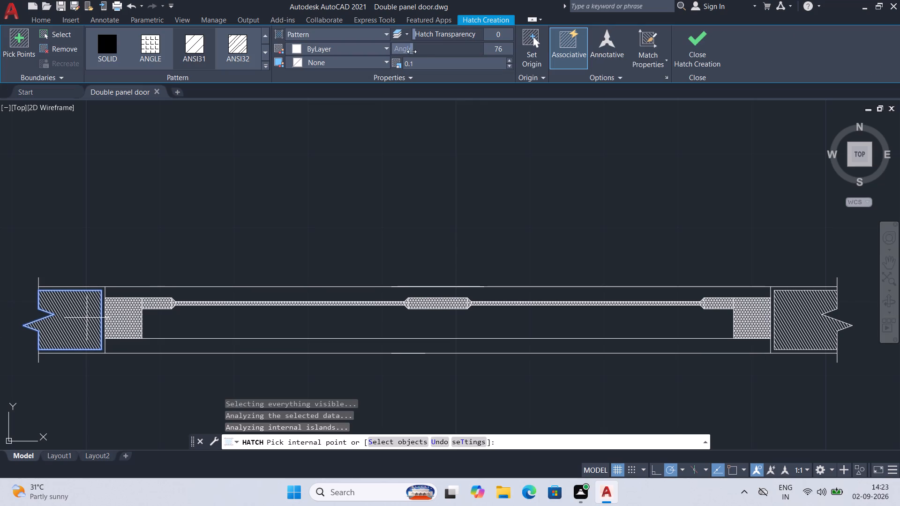
{"action": "left_click_drag", "start_coordinate": [413, 49], "coordinate": [430, 51]}
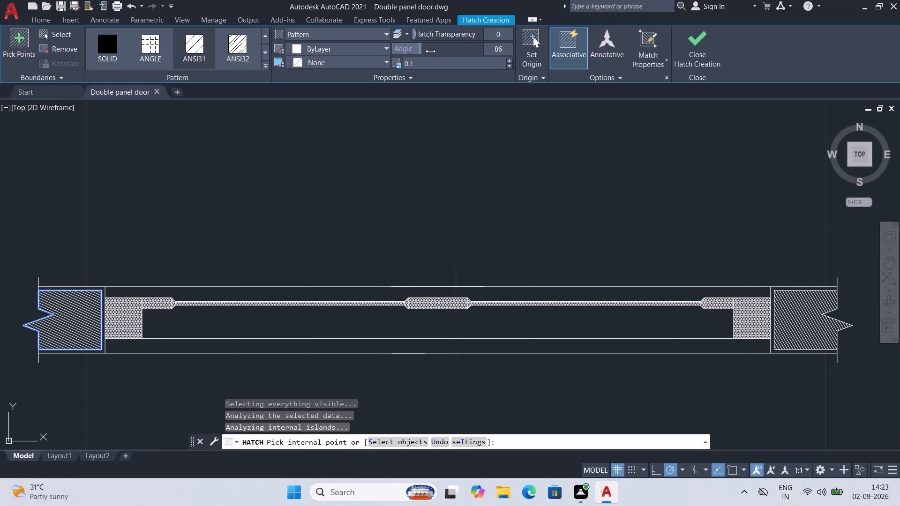
{"action": "left_click_drag", "start_coordinate": [430, 51], "coordinate": [439, 57]}
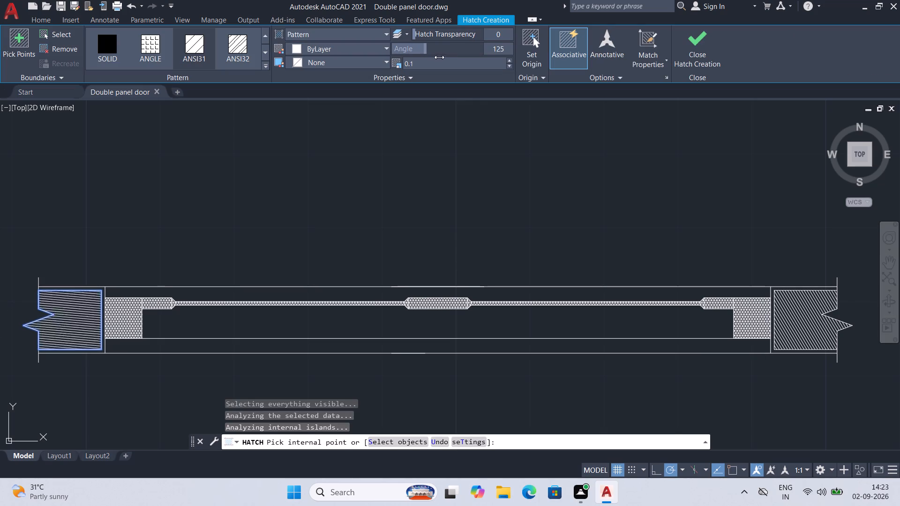
{"action": "left_click_drag", "start_coordinate": [439, 57], "coordinate": [458, 63]}
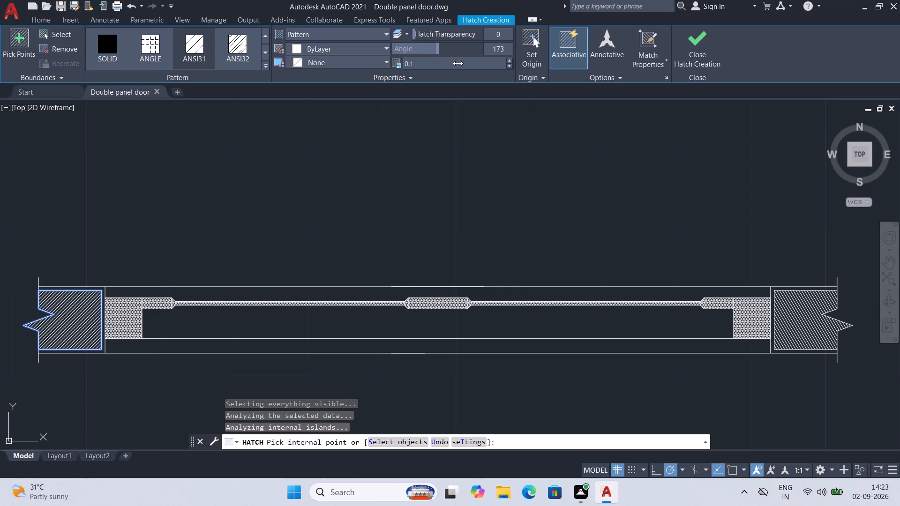
{"action": "left_click_drag", "start_coordinate": [458, 63], "coordinate": [460, 63]}
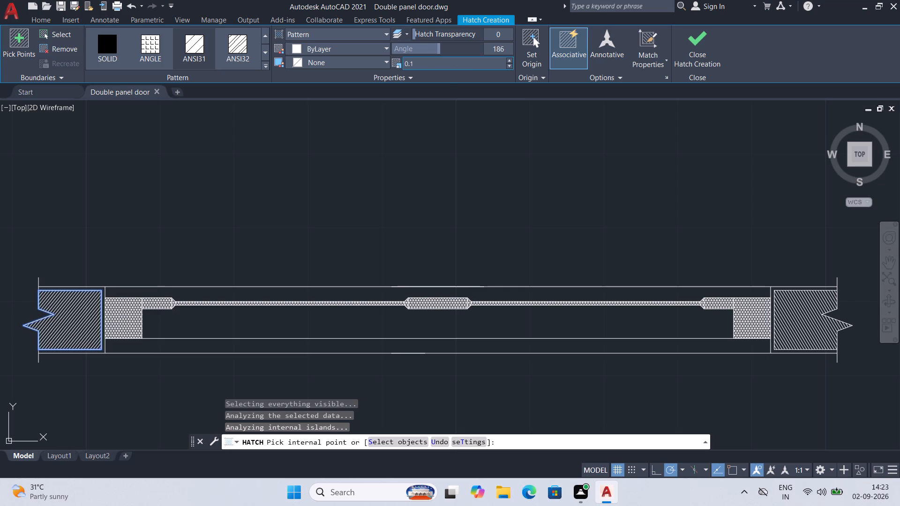
{"action": "left_click", "coordinate": [700, 48]}
Save the drawing with the separate left and right wall hatches.
{"action": "key", "text": "ctrl+s"}
{"action": "key", "text": "ctrl+s"}
{"action": "key", "text": "ctrl+s"}
{"action": "key", "text": "ctrl+s"}
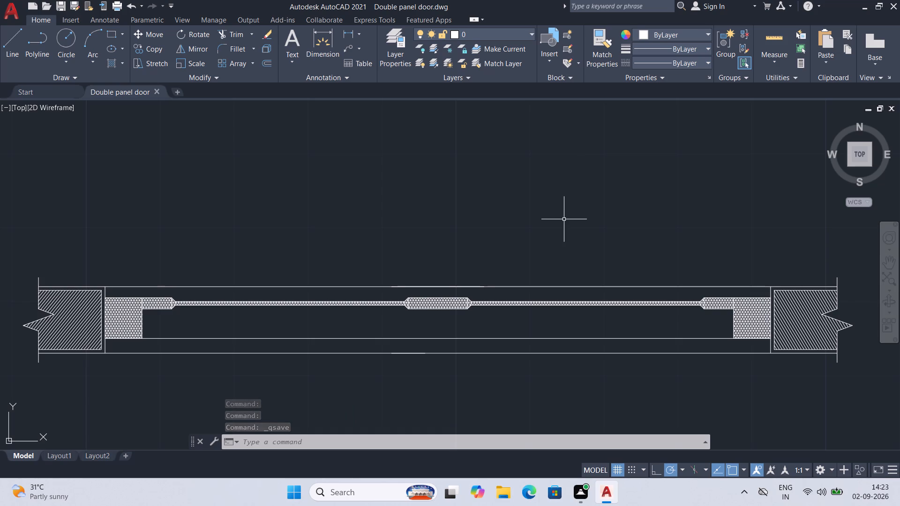
Copy the OUTSIDE and INSIDE labels from the vertical section to the middle of the sectional plan's upper edge and save.
{"action": "scroll", "coordinate": [466, 341], "scroll_direction": "up", "scroll_amount": 1}
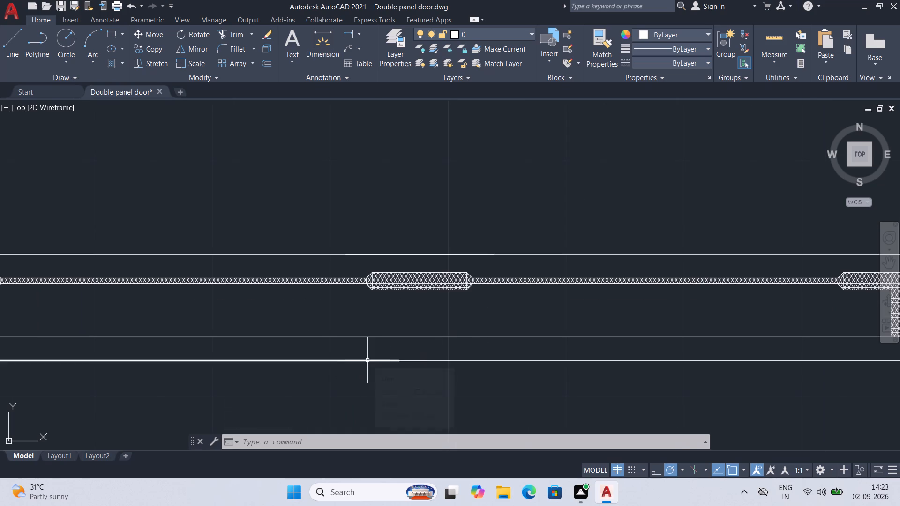
{"action": "scroll", "coordinate": [482, 346], "scroll_direction": "down", "scroll_amount": 2}
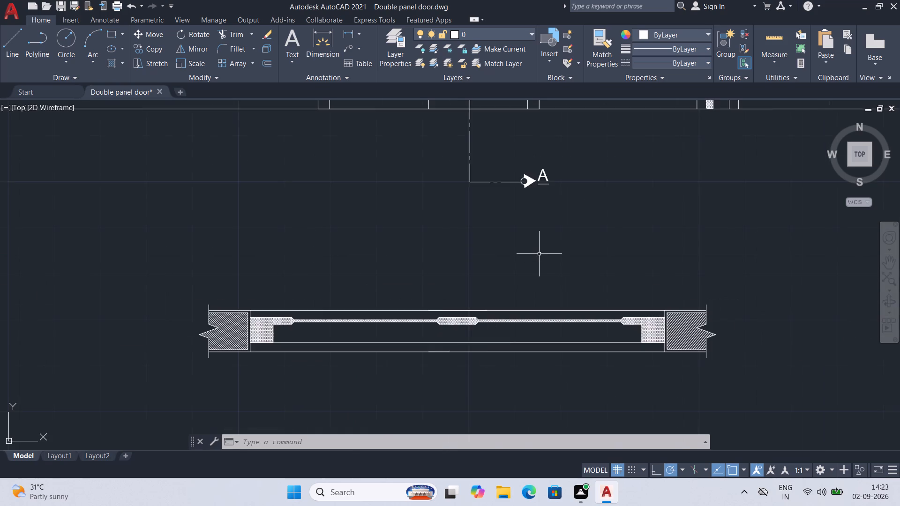
{"action": "scroll", "coordinate": [539, 253], "scroll_direction": "down", "scroll_amount": 1}
{"action": "middle_click_drag", "start_coordinate": [539, 253], "coordinate": [451, 334]}
{"action": "scroll", "coordinate": [502, 240], "scroll_direction": "down", "scroll_amount": 2}
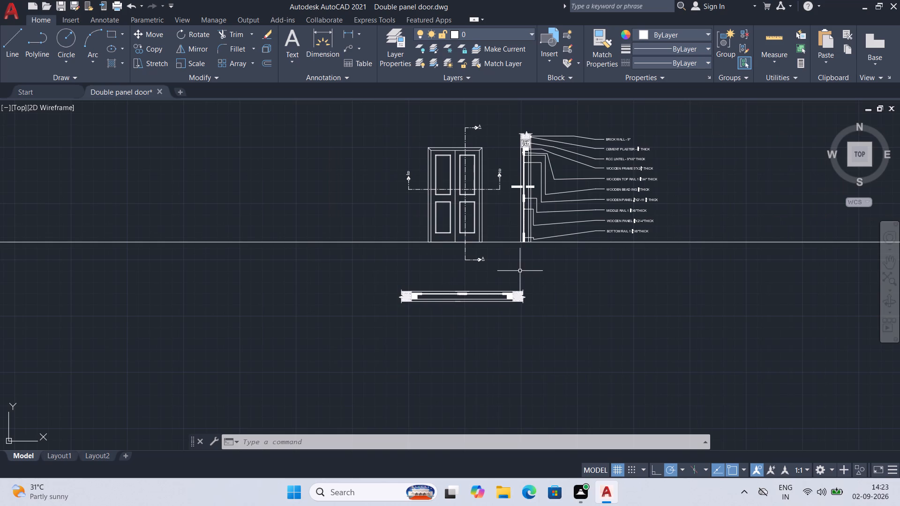
{"action": "middle_click_drag", "start_coordinate": [605, 279], "coordinate": [538, 362]}
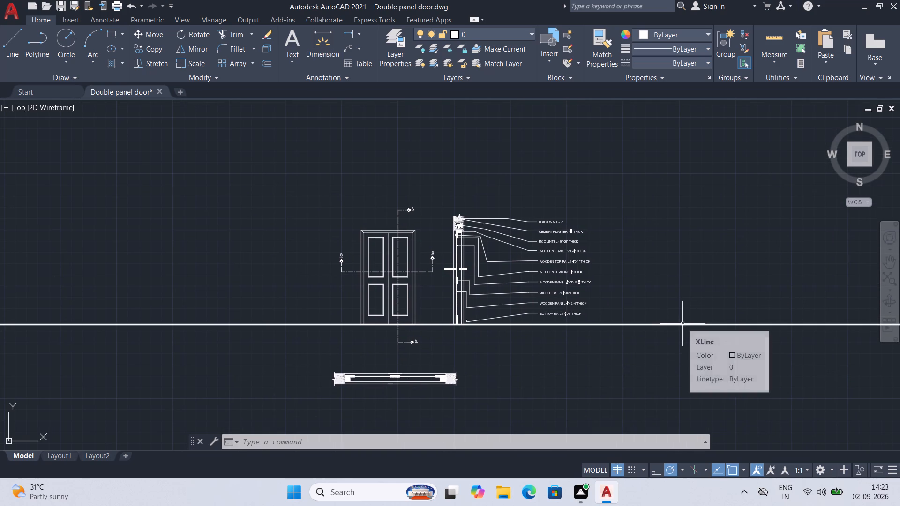
{"action": "scroll", "coordinate": [694, 259], "scroll_direction": "down", "scroll_amount": 1}
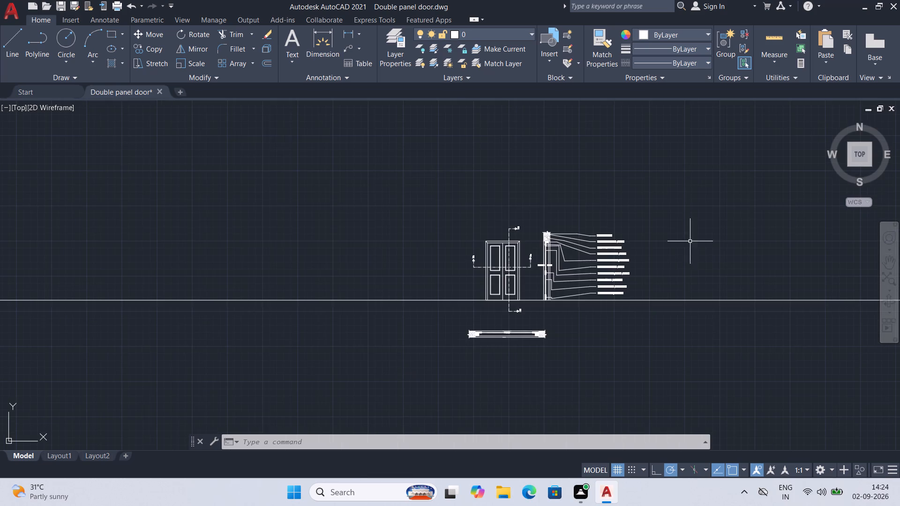
{"action": "scroll", "coordinate": [686, 229], "scroll_direction": "up", "scroll_amount": 2}
{"action": "scroll", "coordinate": [463, 263], "scroll_direction": "up", "scroll_amount": 2}
{"action": "middle_click_drag", "start_coordinate": [337, 192], "coordinate": [614, 107]}
{"action": "scroll", "coordinate": [316, 362], "scroll_direction": "down", "scroll_amount": 1}
{"action": "left_click", "coordinate": [333, 343]}
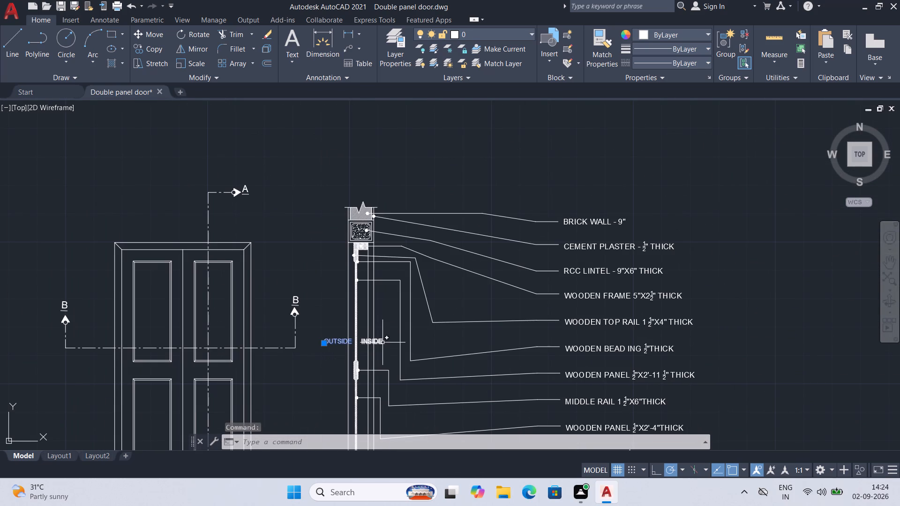
{"action": "left_click", "coordinate": [378, 342]}
{"action": "key", "text": "c"}
{"action": "key", "text": "o"}
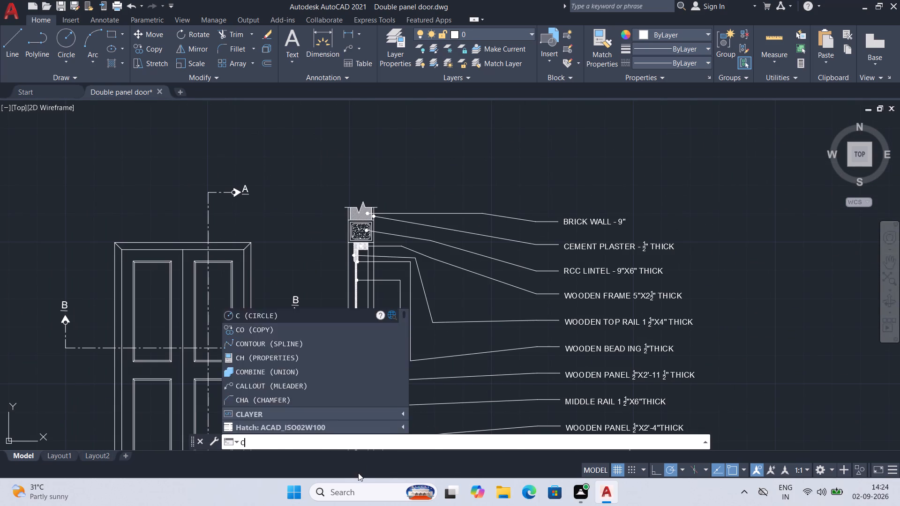
{"action": "key", "text": "Return"}
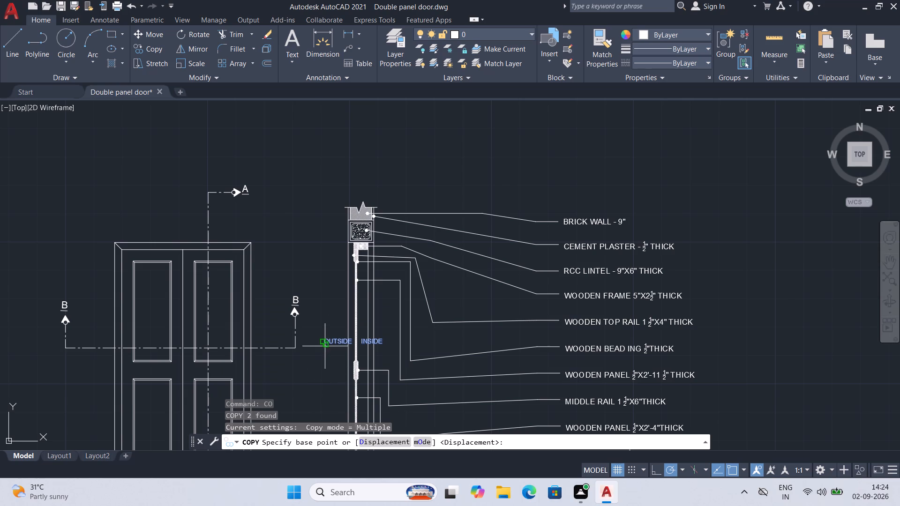
{"action": "left_click", "coordinate": [324, 340]}
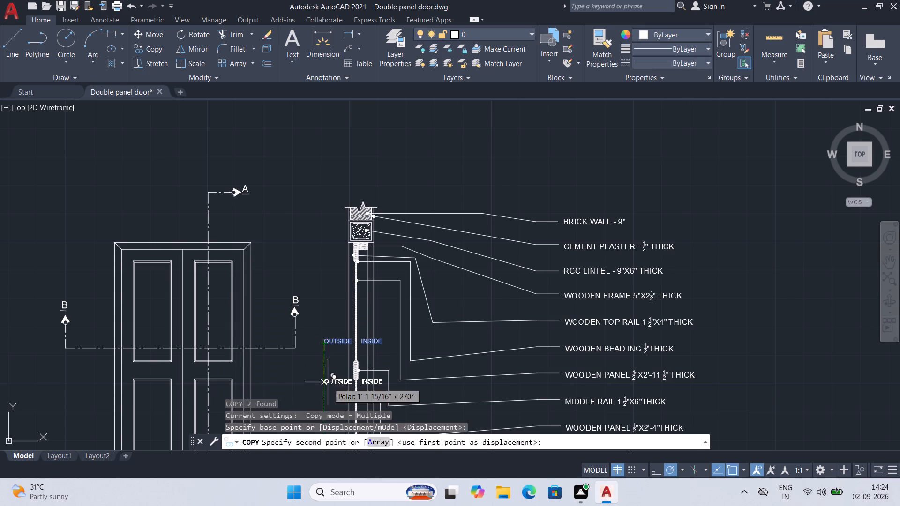
{"action": "middle_click_drag", "start_coordinate": [328, 382], "coordinate": [513, 171]}
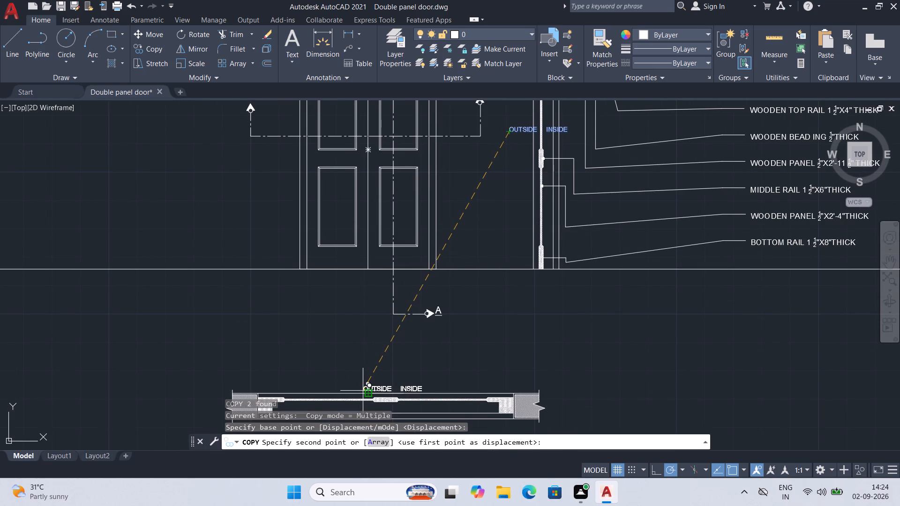
{"action": "left_click", "coordinate": [363, 391]}
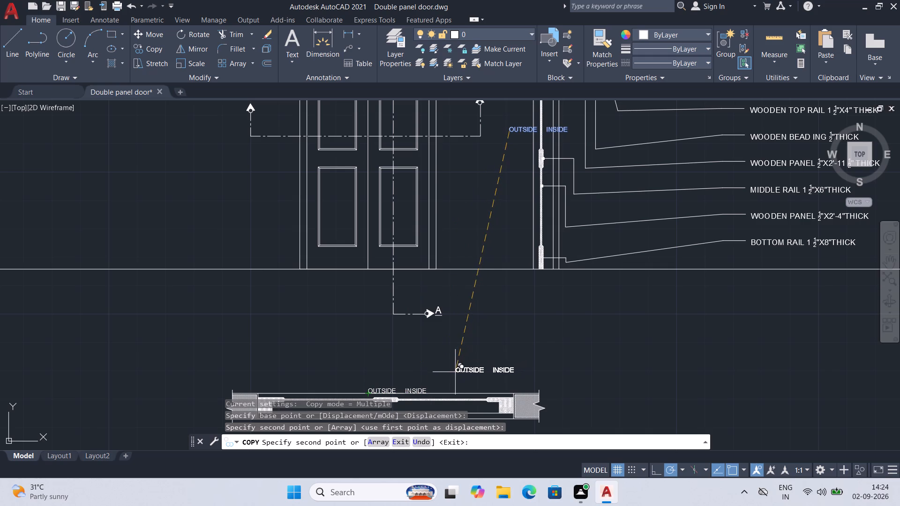
{"action": "key", "text": "ctrl+s"}
Move the plan's INSIDE label below the OUTSIDE label, onto the inner side of the door panels, and save the drawing.
{"action": "scroll", "coordinate": [431, 381], "scroll_direction": "up", "scroll_amount": 1}
{"action": "middle_click_drag", "start_coordinate": [431, 380], "coordinate": [450, 263]}
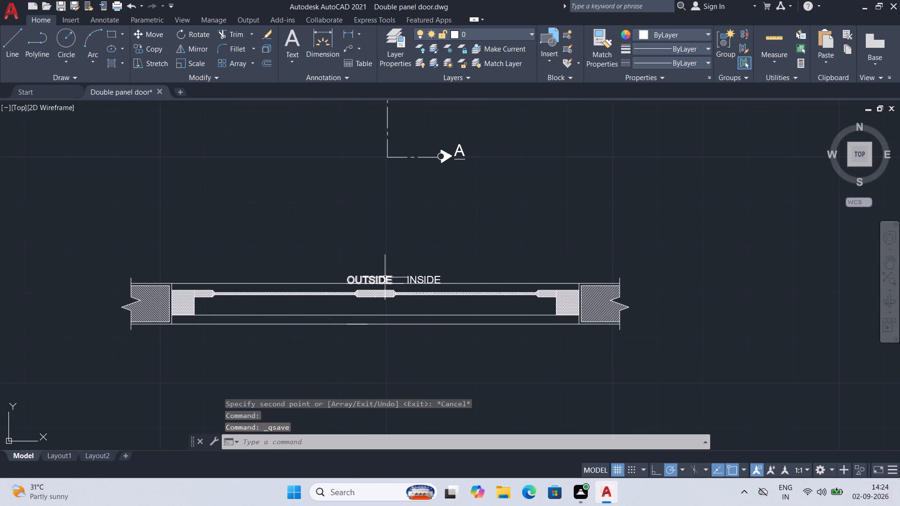
{"action": "left_click", "coordinate": [422, 278]}
{"action": "left_click", "coordinate": [408, 282]}
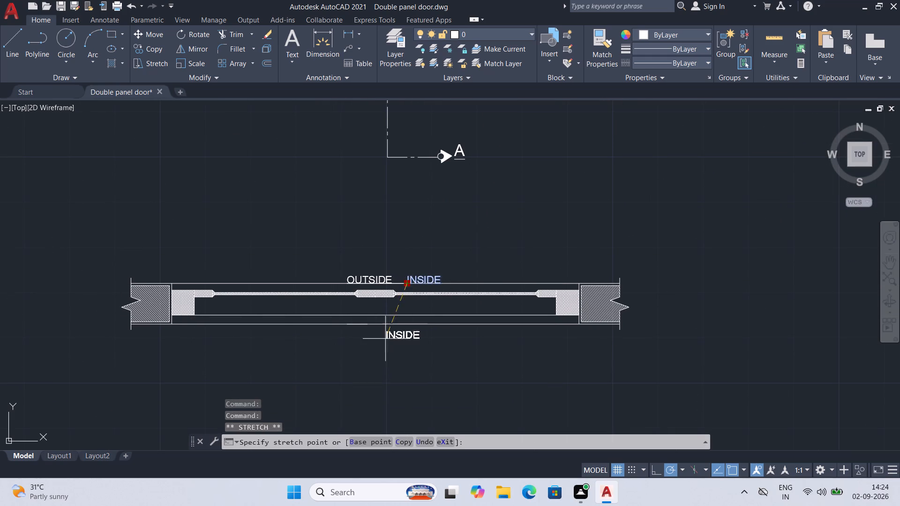
{"action": "left_click", "coordinate": [356, 312]}
{"action": "key", "text": "ctrl+s"}
{"action": "key", "text": "ctrl+s"}
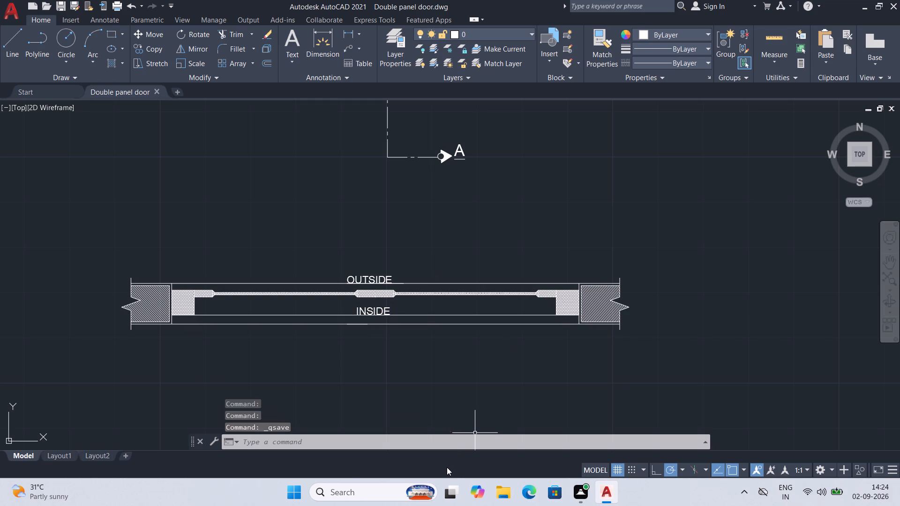
{"action": "key", "text": "ctrl+s"}
{"action": "key", "text": "ctrl+s"}
{"action": "key", "text": "ctrl+s"}
{"action": "key", "text": "ctrl+s"}
{"action": "key", "text": "ctrl+s"}
{"action": "key", "text": "ctrl+s"}
{"action": "key", "text": "ctrl+s"}
{"action": "key", "text": "ctrl+s"}
{"action": "key", "text": "ctrl+s"}
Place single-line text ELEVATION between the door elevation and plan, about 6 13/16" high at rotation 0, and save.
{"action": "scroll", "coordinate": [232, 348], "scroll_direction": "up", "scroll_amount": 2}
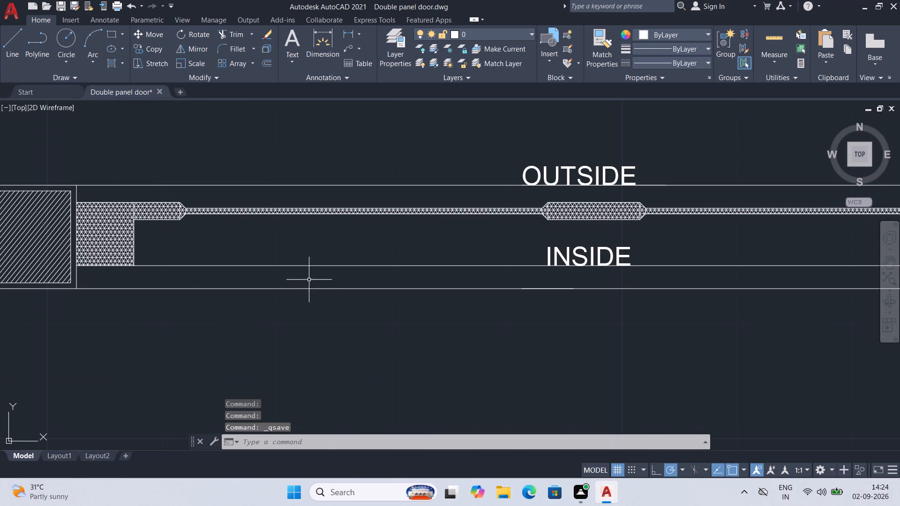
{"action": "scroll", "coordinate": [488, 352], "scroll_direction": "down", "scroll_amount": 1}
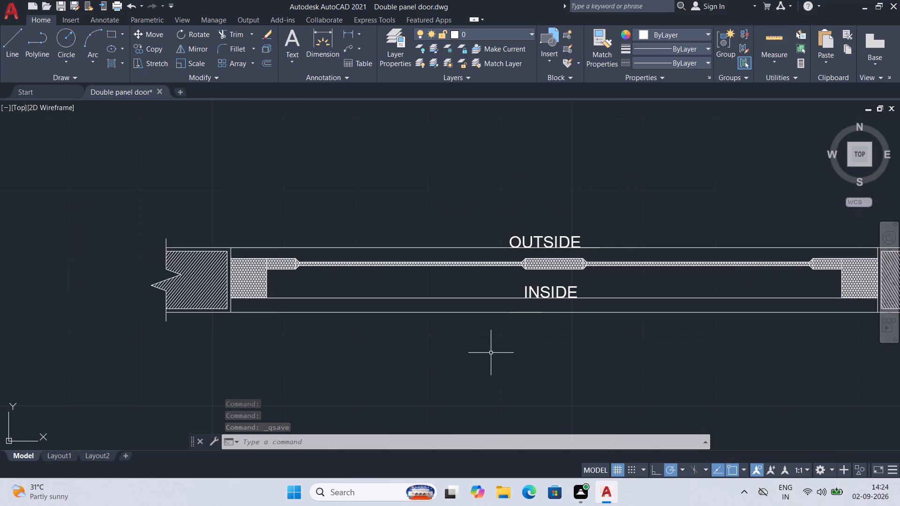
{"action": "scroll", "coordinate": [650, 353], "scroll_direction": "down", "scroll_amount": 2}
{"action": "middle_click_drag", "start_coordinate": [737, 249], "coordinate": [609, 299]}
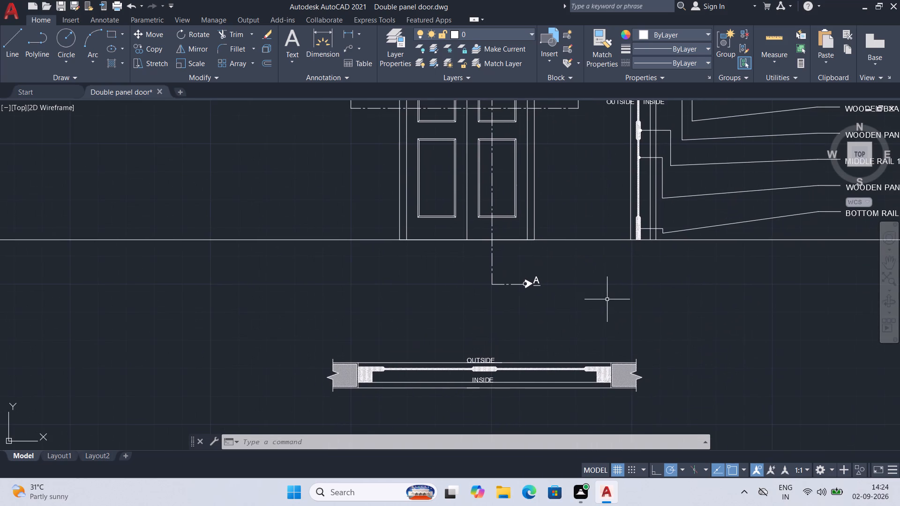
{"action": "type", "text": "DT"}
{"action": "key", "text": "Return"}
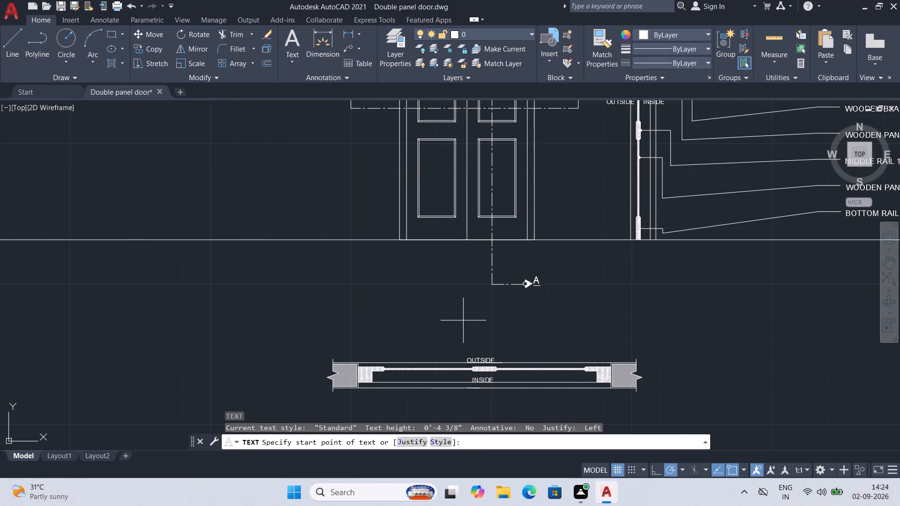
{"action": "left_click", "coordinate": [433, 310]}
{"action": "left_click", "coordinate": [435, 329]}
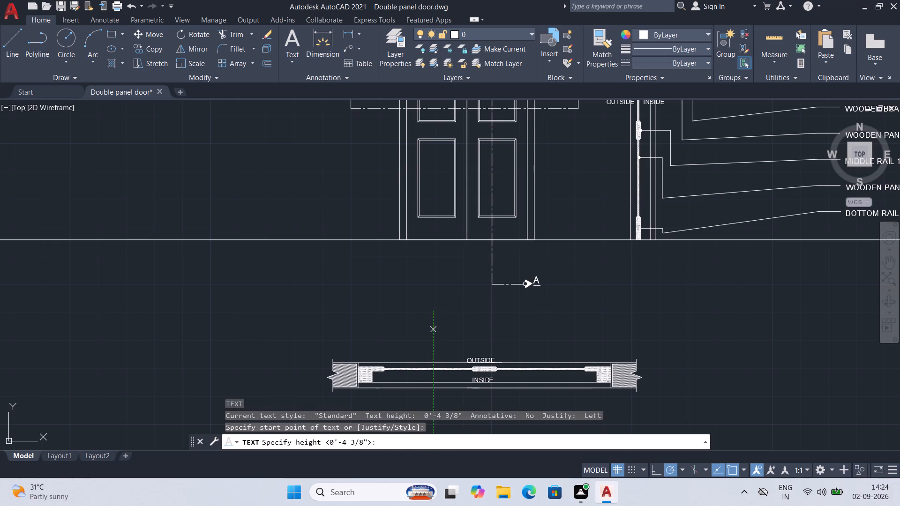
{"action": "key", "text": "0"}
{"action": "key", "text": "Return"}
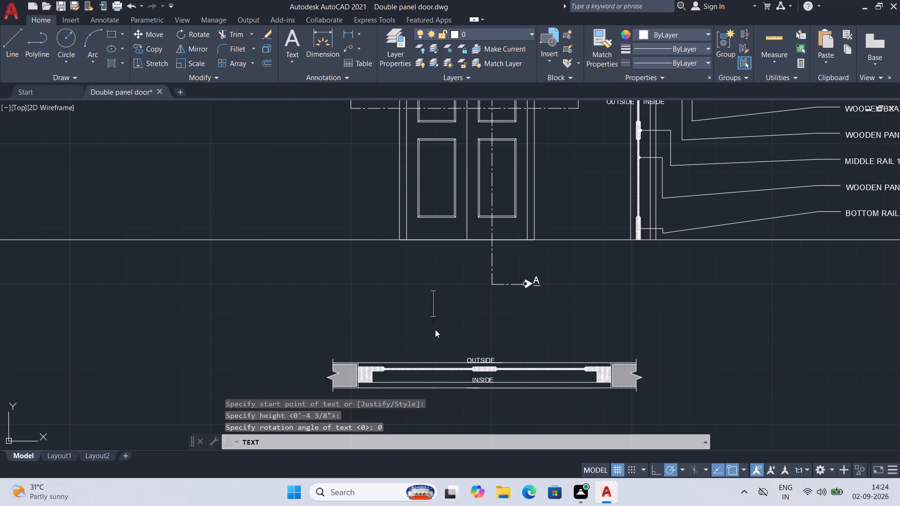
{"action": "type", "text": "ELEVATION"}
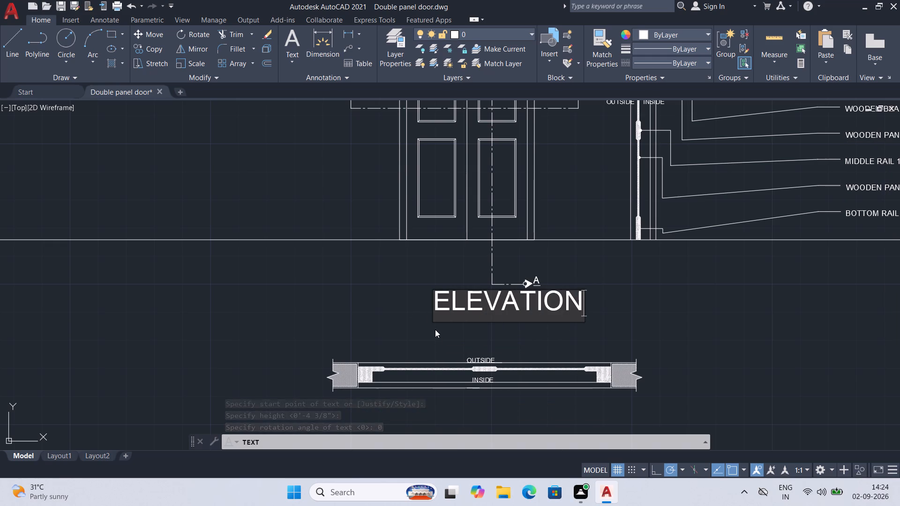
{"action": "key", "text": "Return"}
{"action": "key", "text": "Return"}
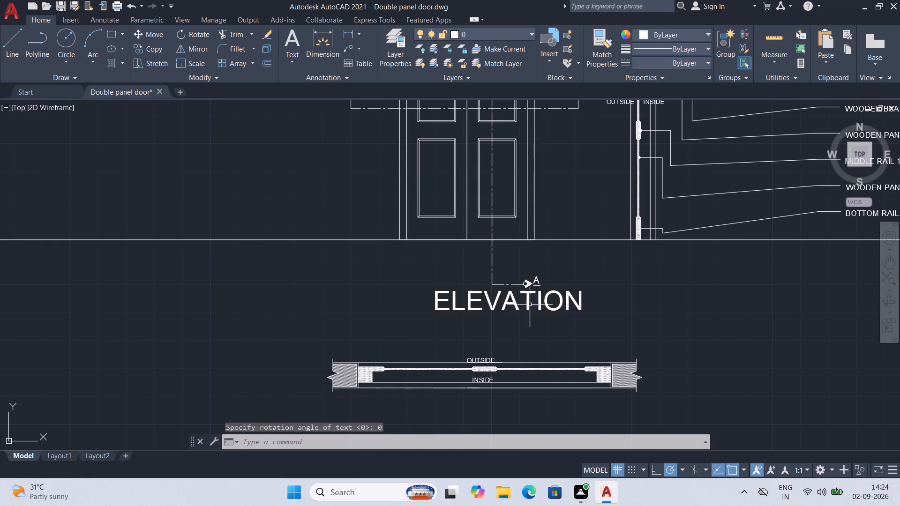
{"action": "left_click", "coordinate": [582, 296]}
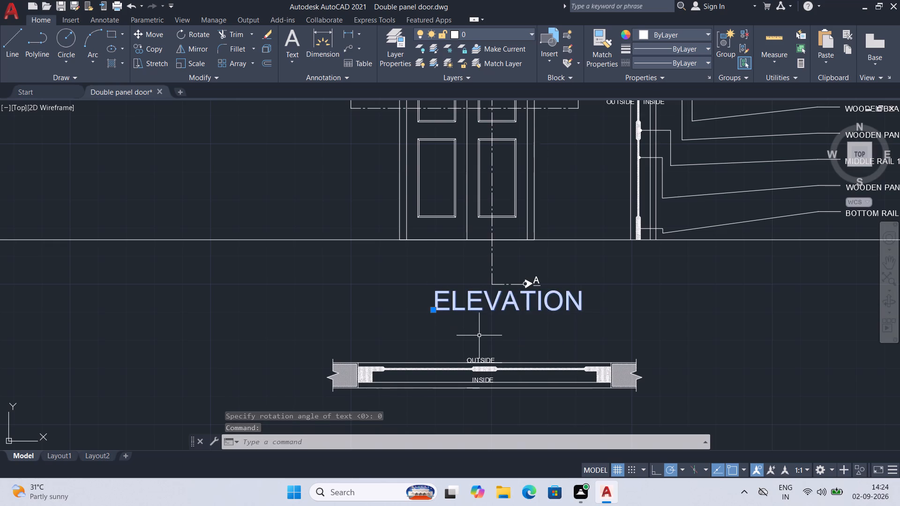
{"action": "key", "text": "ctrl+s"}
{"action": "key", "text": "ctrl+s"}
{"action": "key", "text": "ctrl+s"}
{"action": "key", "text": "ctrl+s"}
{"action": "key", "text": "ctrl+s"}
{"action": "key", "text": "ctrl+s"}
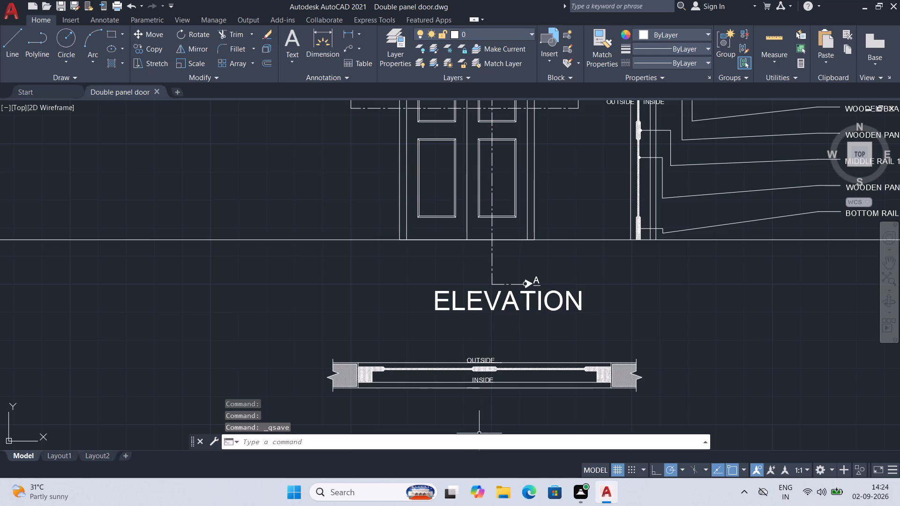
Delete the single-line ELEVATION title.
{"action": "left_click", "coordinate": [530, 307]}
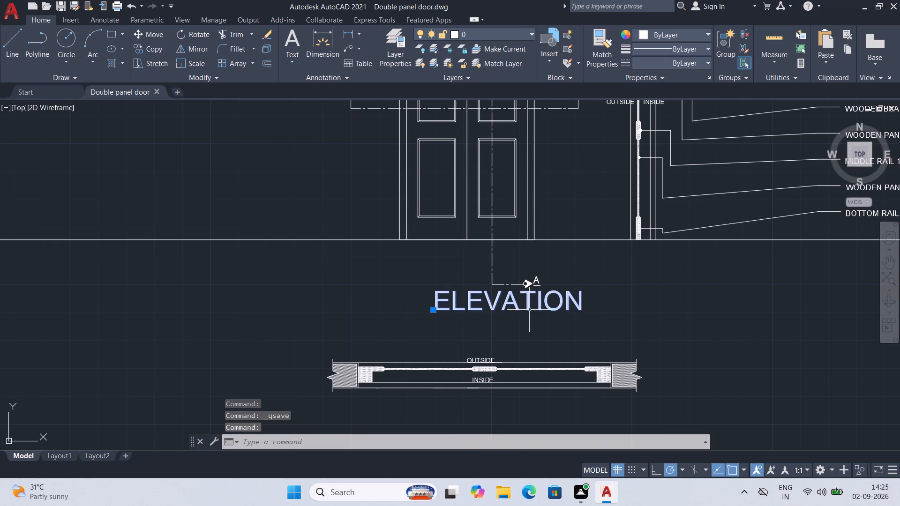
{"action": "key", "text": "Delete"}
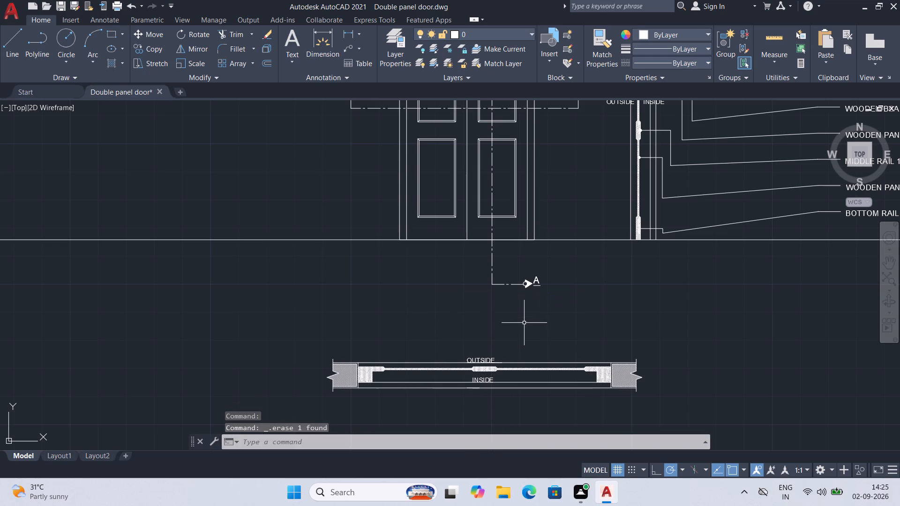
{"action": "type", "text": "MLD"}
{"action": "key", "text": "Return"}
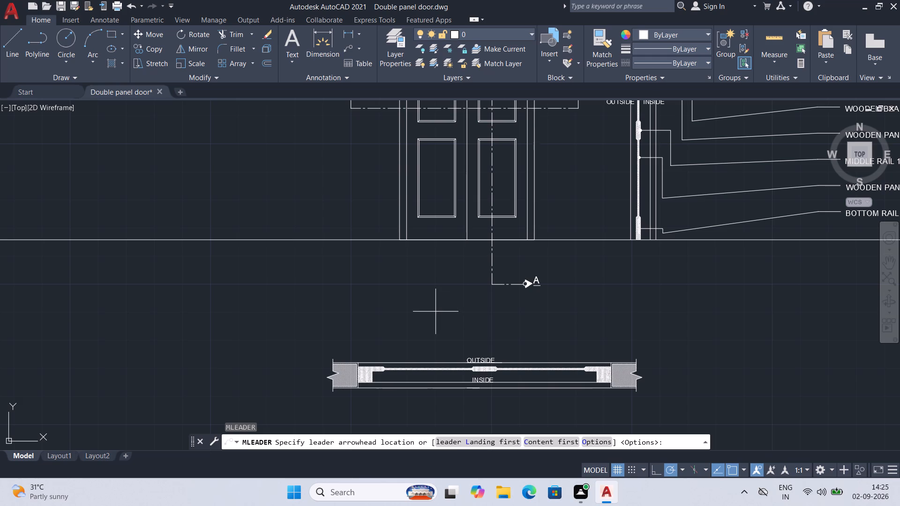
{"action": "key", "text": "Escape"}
Add an underlined multiline text title ELEVATION below the door elevation, above the plan, and save the drawing.
{"action": "key", "text": "m"}
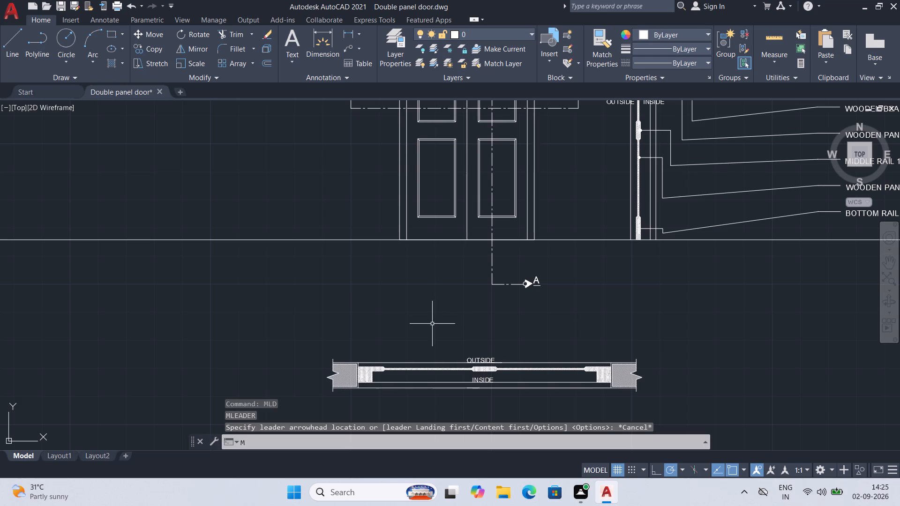
{"action": "key", "text": "t"}
{"action": "key", "text": "Return"}
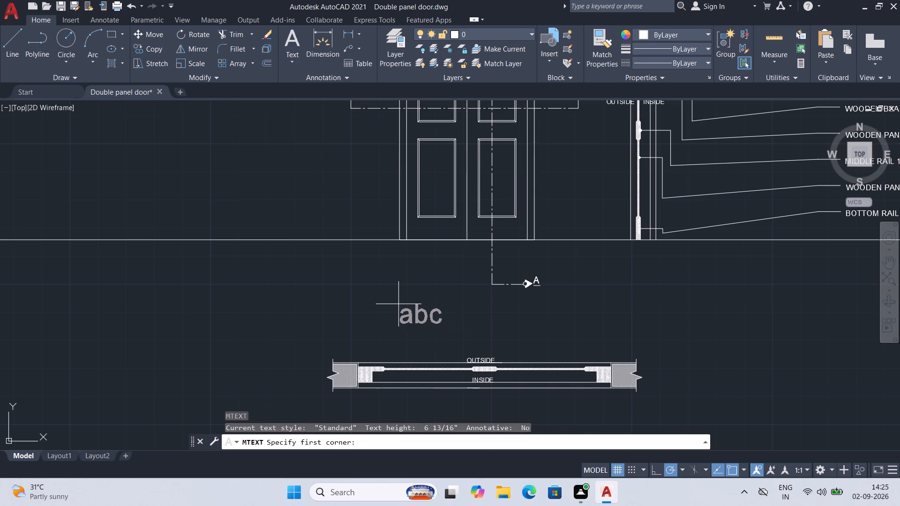
{"action": "left_click", "coordinate": [395, 302]}
{"action": "left_click", "coordinate": [564, 331]}
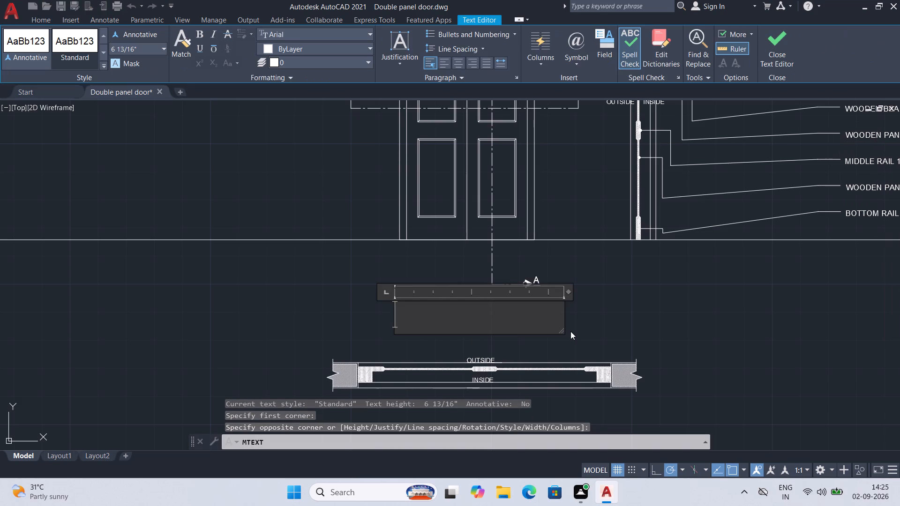
{"action": "type", "text": "ELEVATION"}
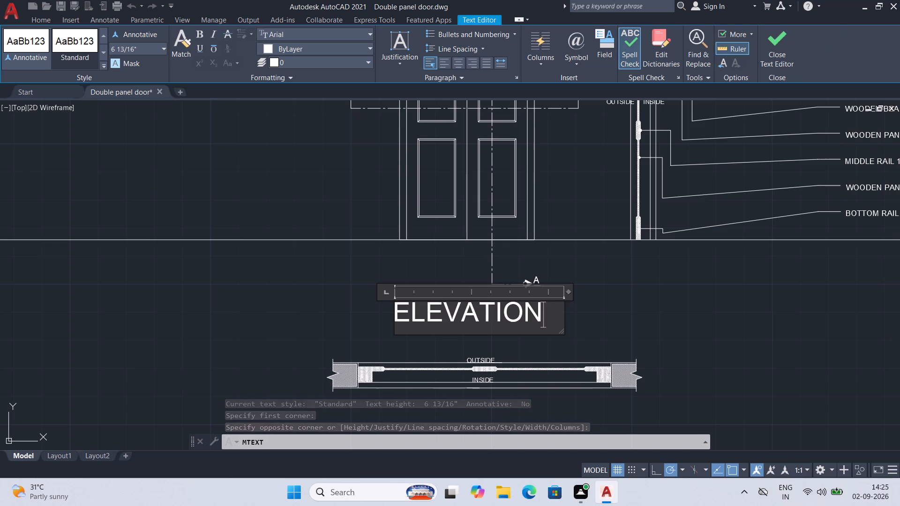
{"action": "left_click_drag", "start_coordinate": [547, 315], "coordinate": [385, 310]}
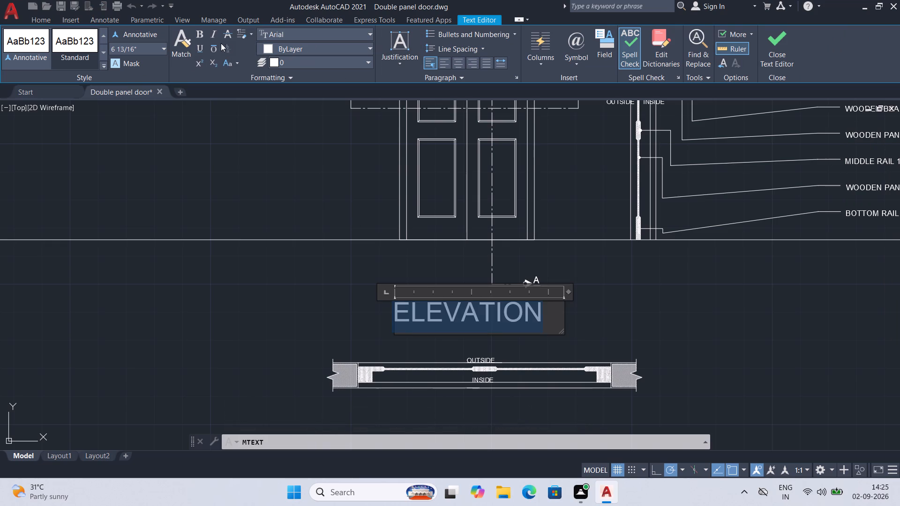
{"action": "left_click", "coordinate": [198, 48]}
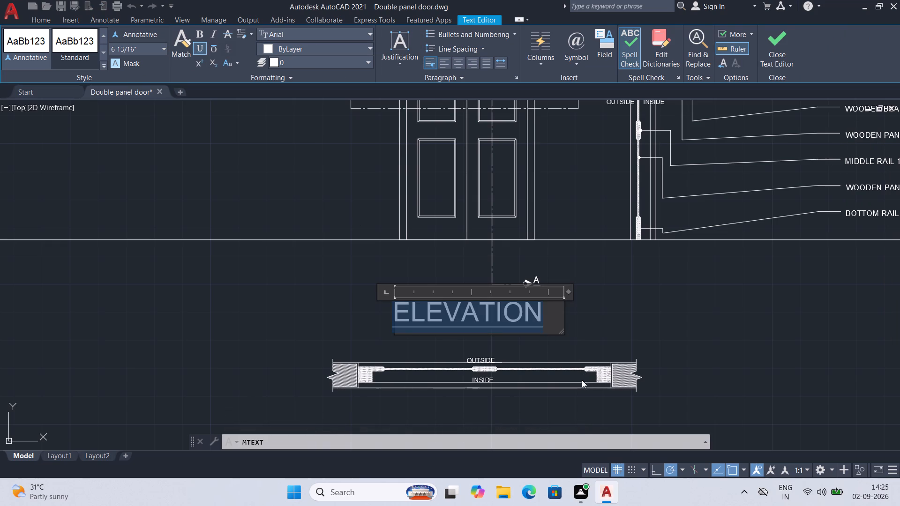
{"action": "left_click", "coordinate": [787, 54]}
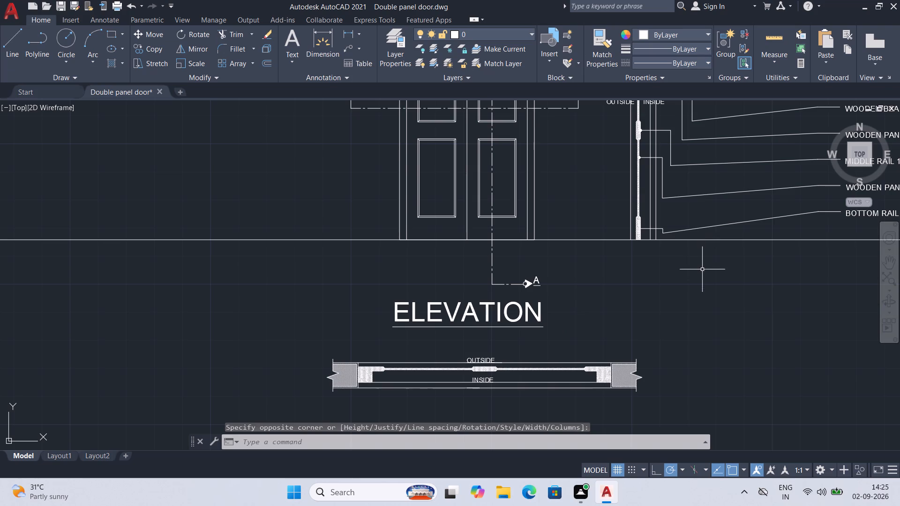
{"action": "key", "text": "ctrl+s"}
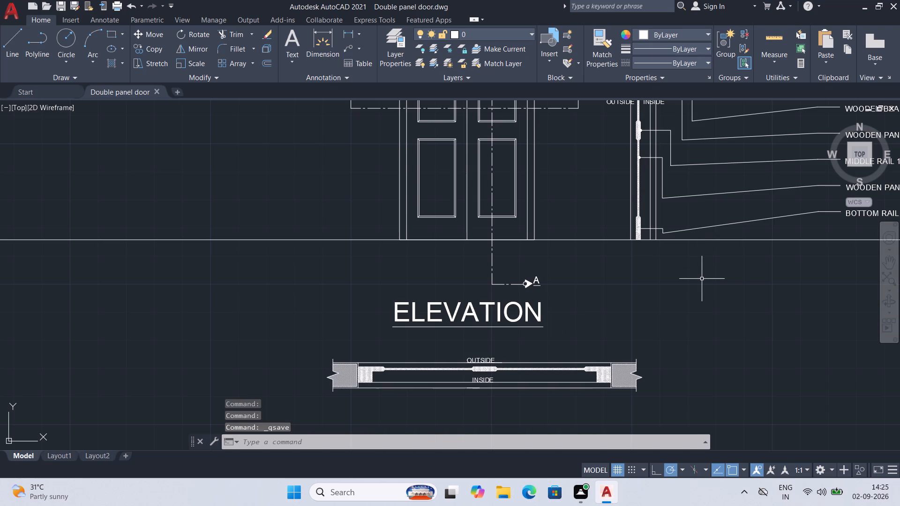
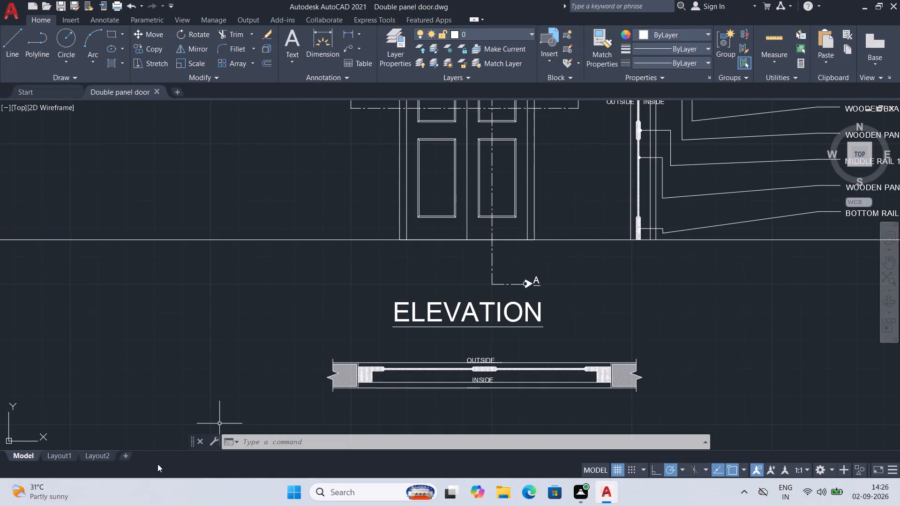
Add multiline text SECTION - AT "BB", 2" high, below the sectional plan.
{"action": "scroll", "coordinate": [495, 324], "scroll_direction": "down", "scroll_amount": 1}
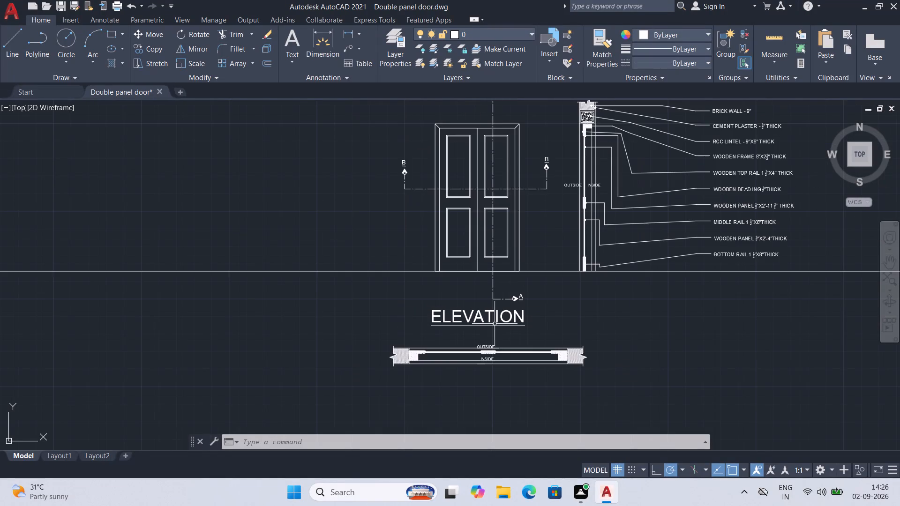
{"action": "scroll", "coordinate": [497, 342], "scroll_direction": "up", "scroll_amount": 1}
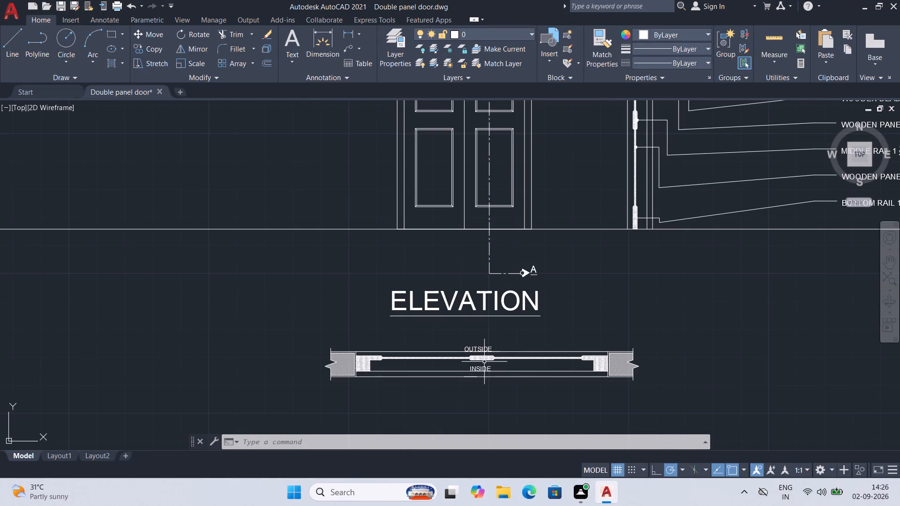
{"action": "middle_click_drag", "start_coordinate": [495, 334], "coordinate": [495, 255]}
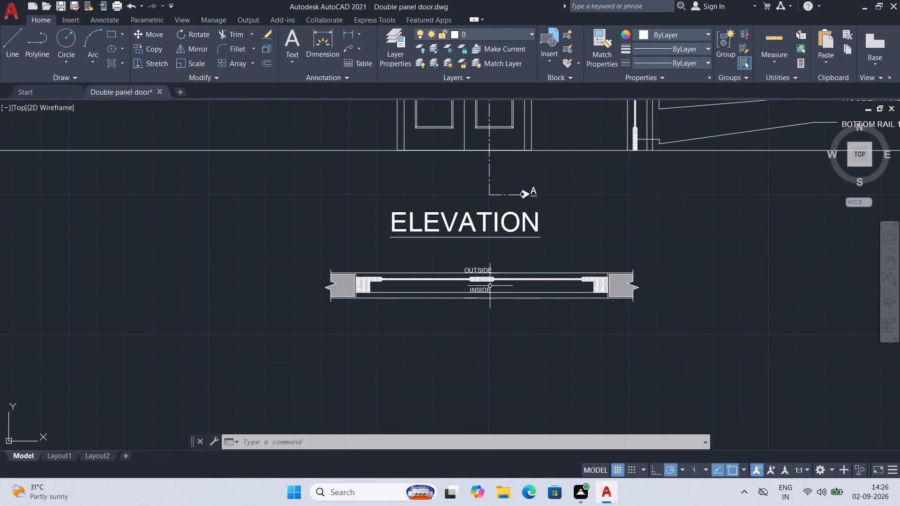
{"action": "type", "text": "MT"}
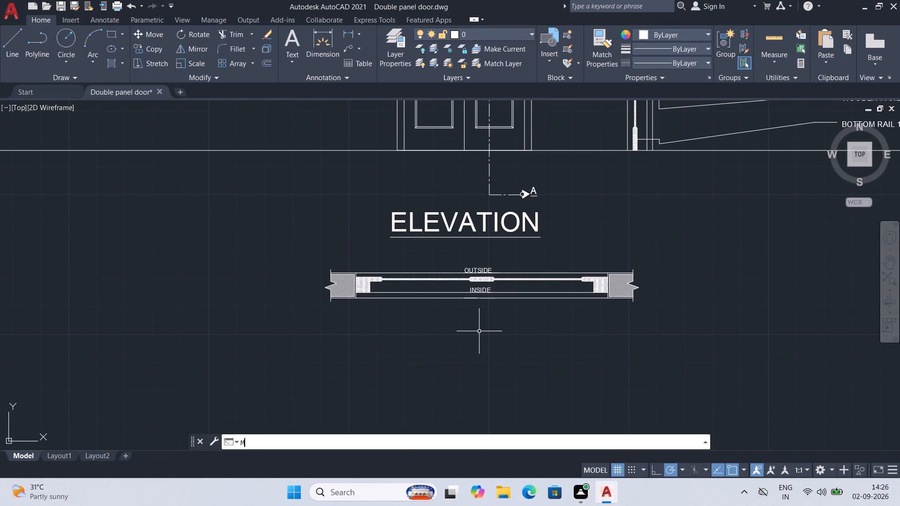
{"action": "key", "text": "Return"}
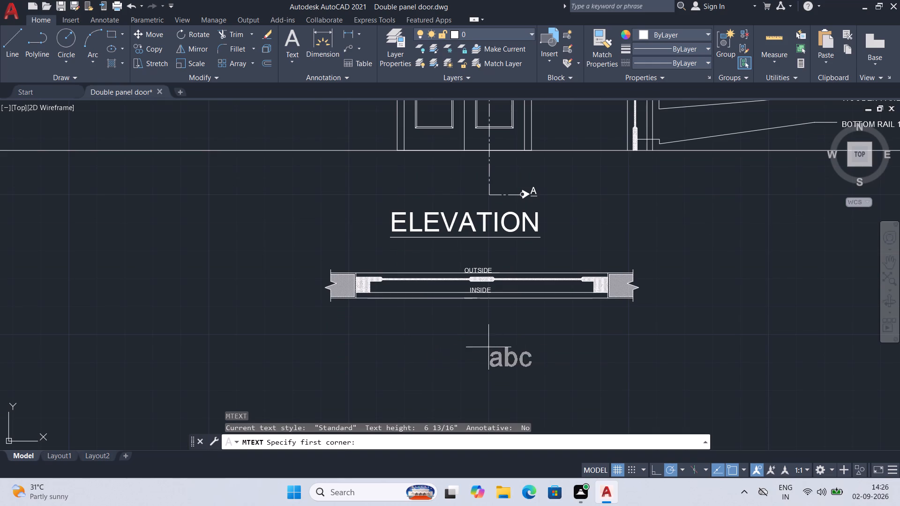
{"action": "left_click", "coordinate": [412, 337]}
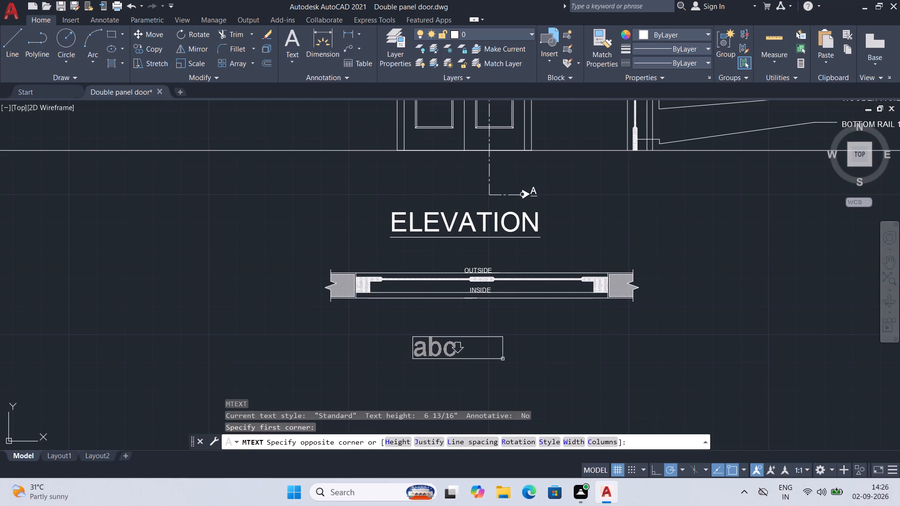
{"action": "left_click", "coordinate": [574, 356]}
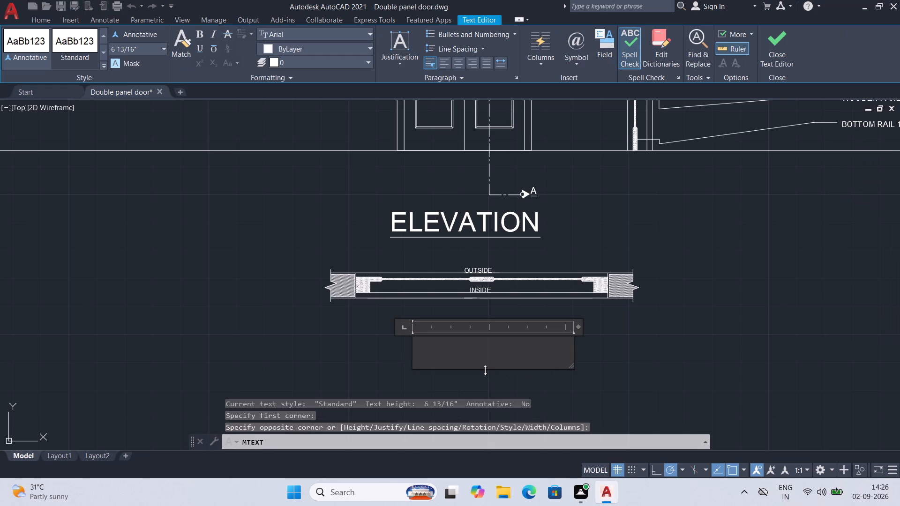
{"action": "left_click", "coordinate": [166, 49]}
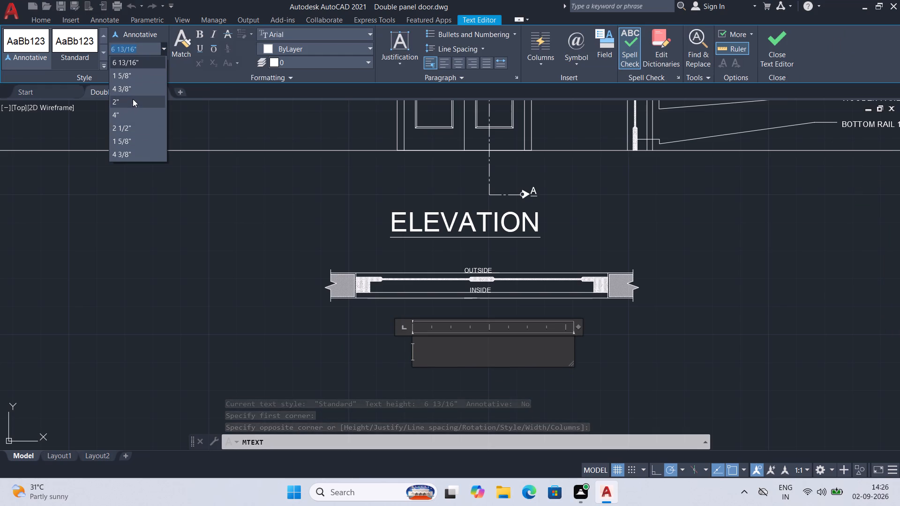
{"action": "left_click", "coordinate": [131, 104]}
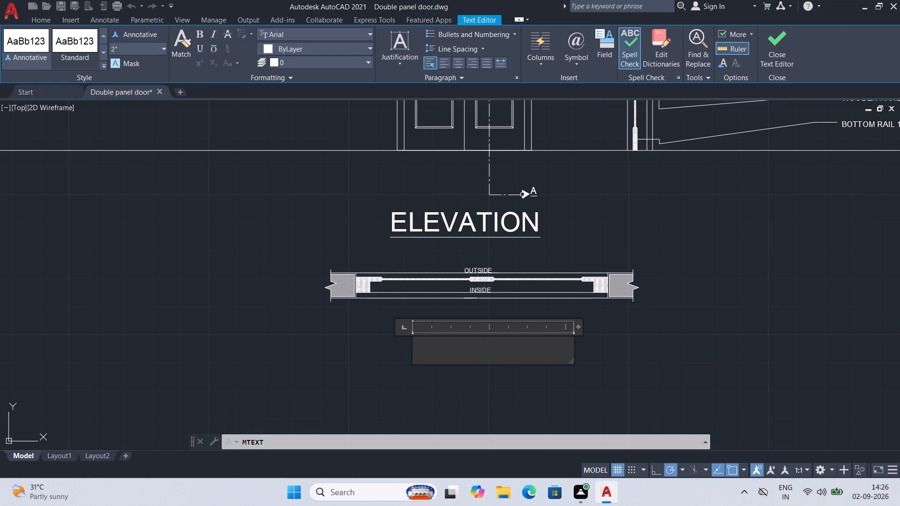
{"action": "type", "text": "SECT"}
{"action": "type", "text": "ION"}
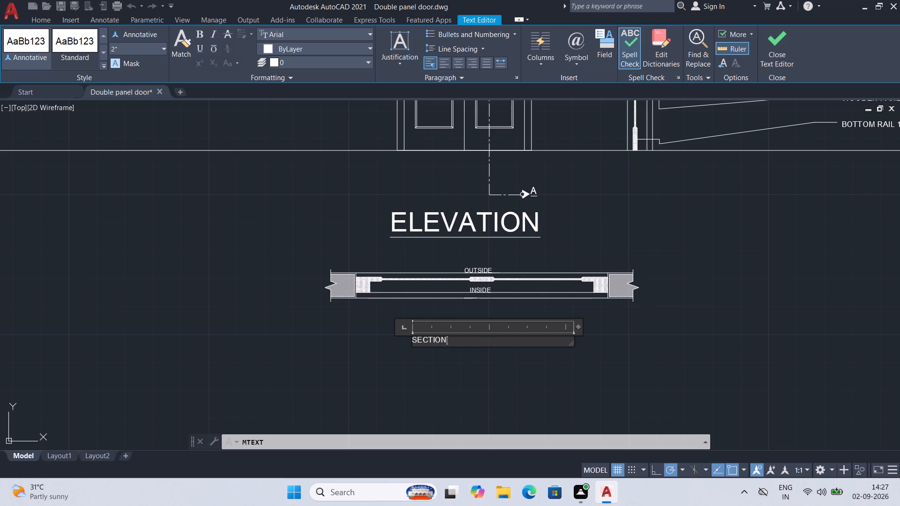
{"action": "key", "text": "space"}
{"action": "type", "text": "-"}
{"action": "key", "text": "space"}
{"action": "type", "text": "AT"}
{"action": "key", "text": "space"}
{"action": "type", "text": "\"BB"}
{"action": "key", "text": "shift+quotedbl"}
Set the height of the whole SECTION - AT "BB" title to 4" and finish the text edit.
{"action": "left_click_drag", "start_coordinate": [493, 344], "coordinate": [308, 340]}
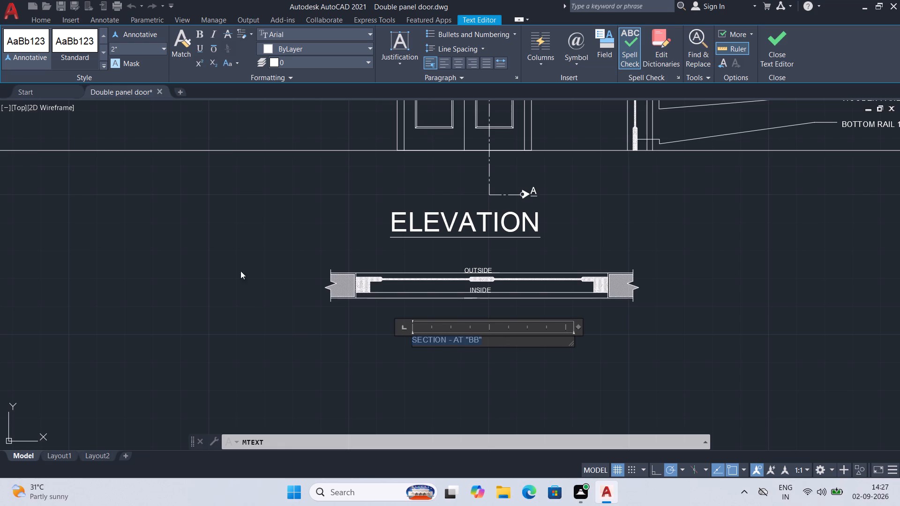
{"action": "left_click", "coordinate": [162, 48]}
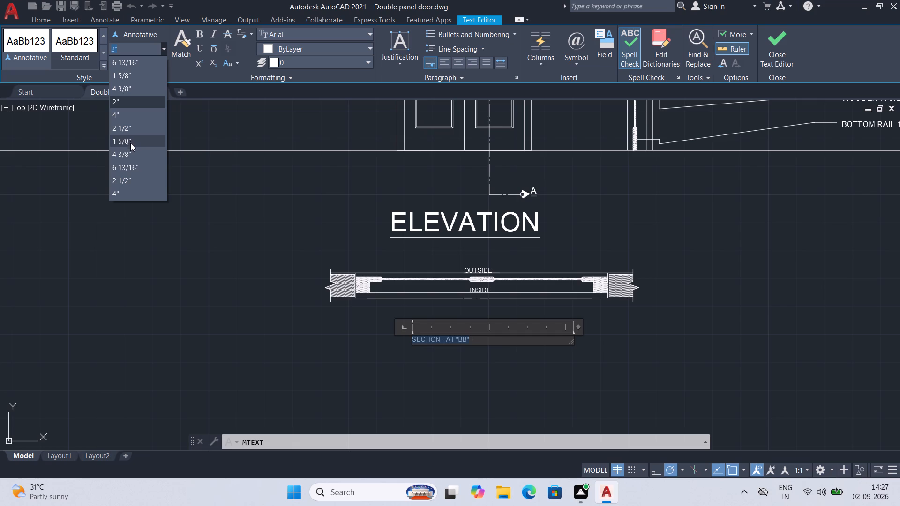
{"action": "left_click", "coordinate": [131, 194]}
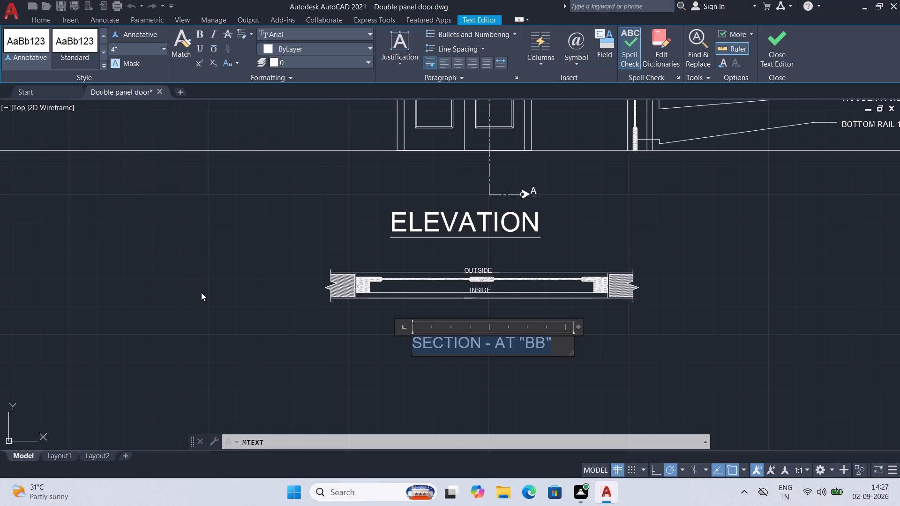
{"action": "key", "text": "ctrl+s"}
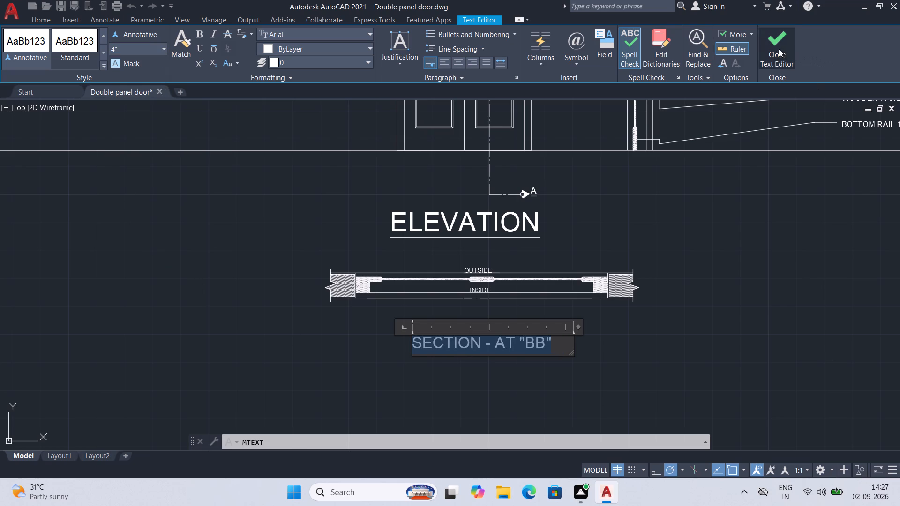
{"action": "left_click", "coordinate": [779, 49]}
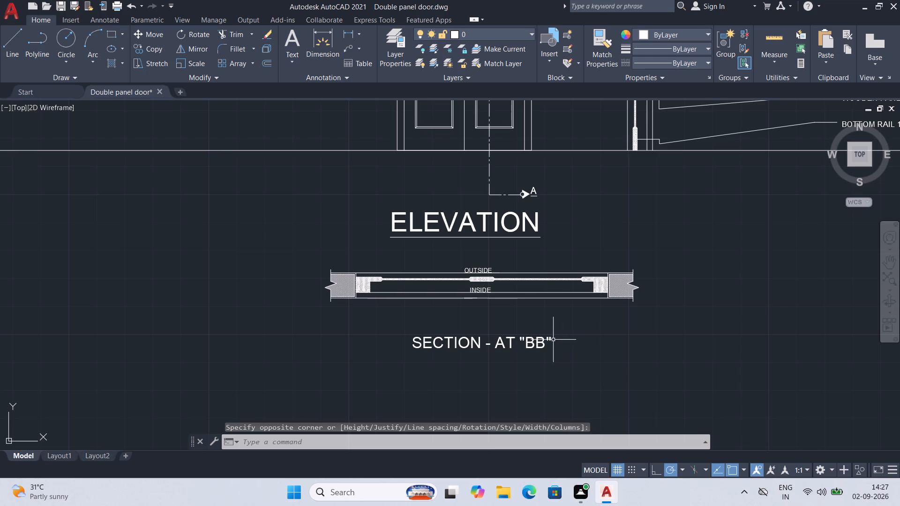
Underline the whole SECTION - AT "BB" title below the plan.
{"action": "left_click", "coordinate": [543, 339]}
{"action": "double_click", "coordinate": [527, 342]}
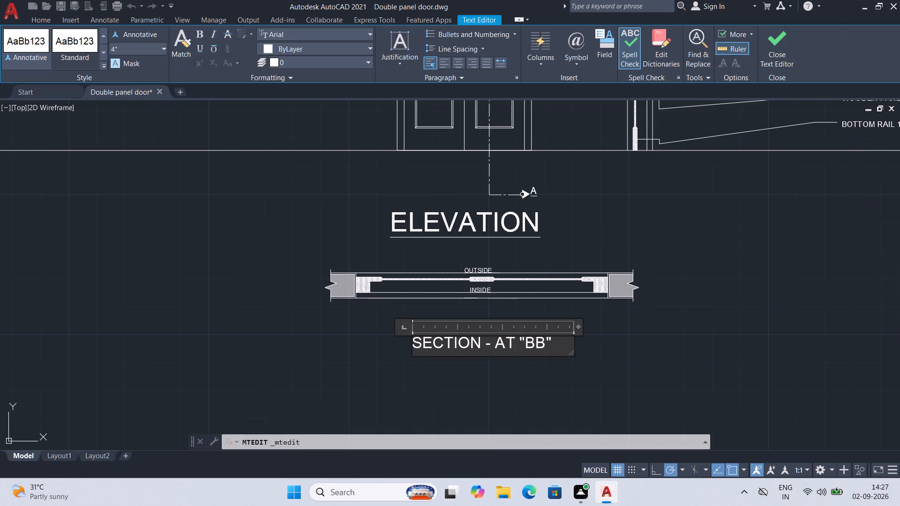
{"action": "left_click_drag", "start_coordinate": [555, 344], "coordinate": [394, 342]}
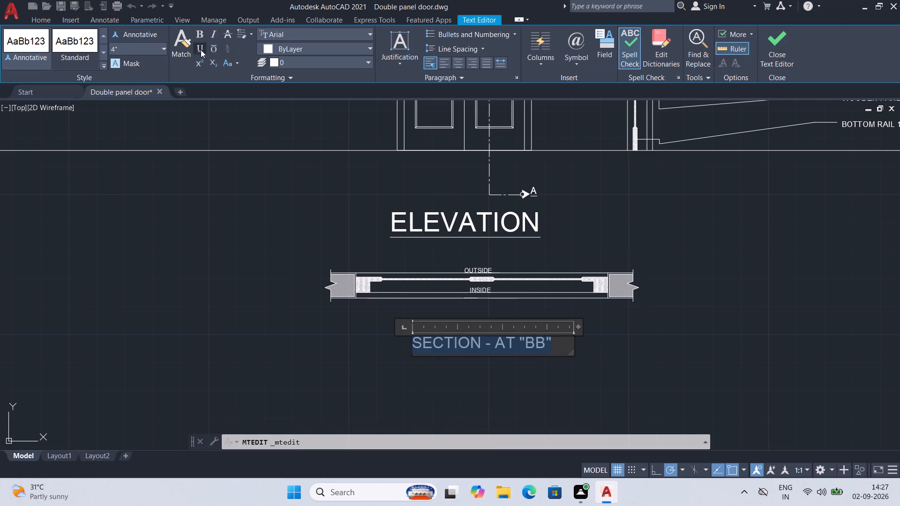
{"action": "left_click", "coordinate": [201, 50]}
{"action": "left_click", "coordinate": [778, 43]}
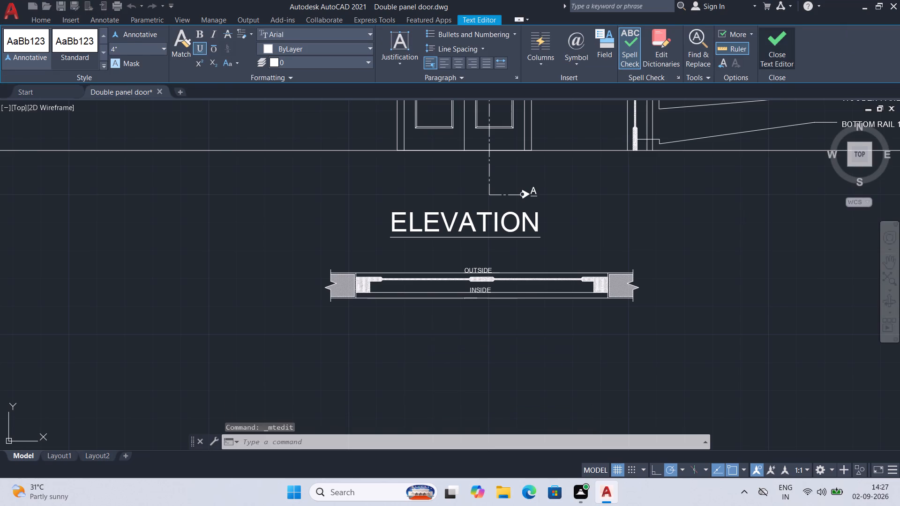
Copy the underlined SECTION - AT "BB" title to just below the vertical door section, under the ground line, and save the drawing.
{"action": "left_click_drag", "start_coordinate": [586, 321], "coordinate": [398, 335]}
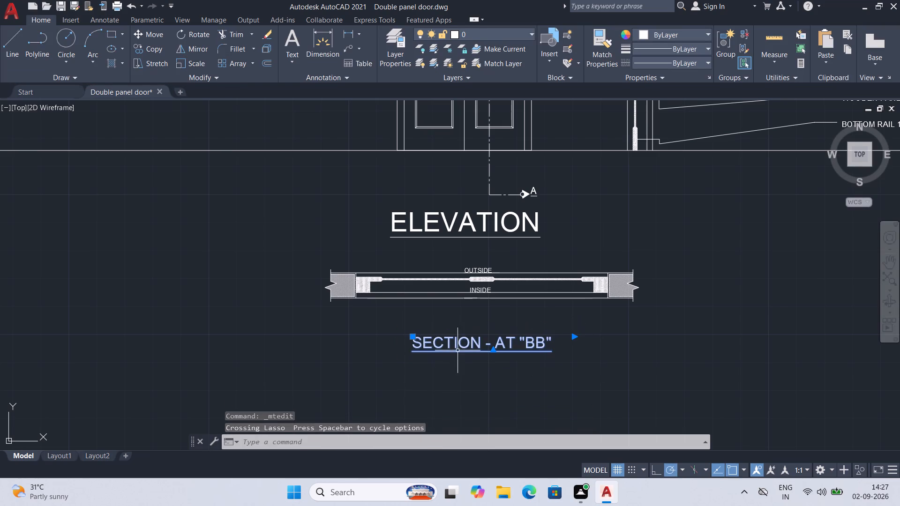
{"action": "key", "text": "c"}
{"action": "key", "text": "o"}
{"action": "key", "text": "Return"}
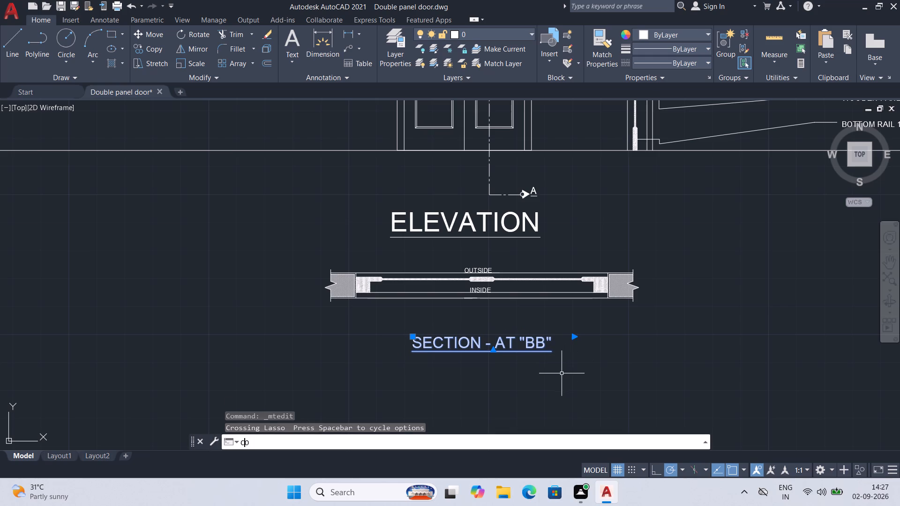
{"action": "left_click", "coordinate": [413, 353]}
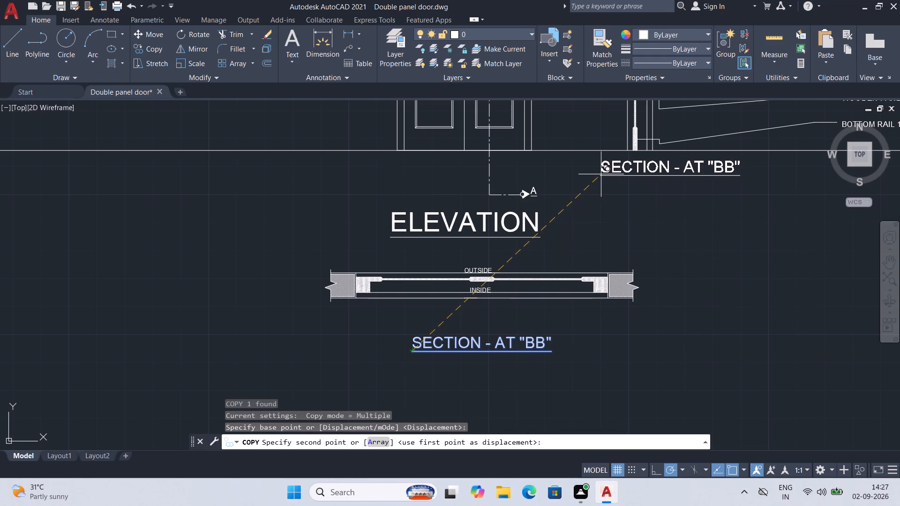
{"action": "left_click", "coordinate": [601, 174]}
{"action": "key", "text": "ctrl+s"}
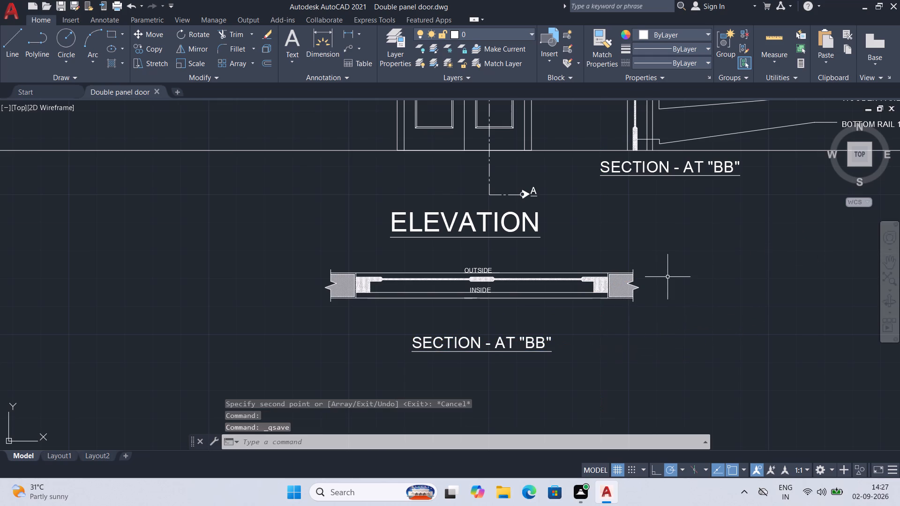
Change the copied title below the vertical section to read SECTION - AT "AA" and save the drawing.
{"action": "double_click", "coordinate": [720, 171]}
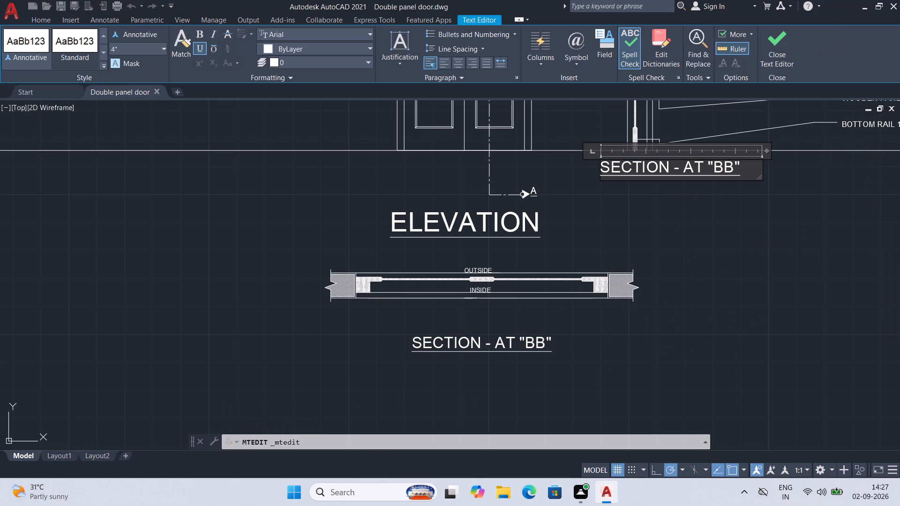
{"action": "left_click", "coordinate": [732, 167]}
{"action": "key", "text": "BackSpace"}
{"action": "key", "text": "BackSpace"}
{"action": "type", "text": "AA"}
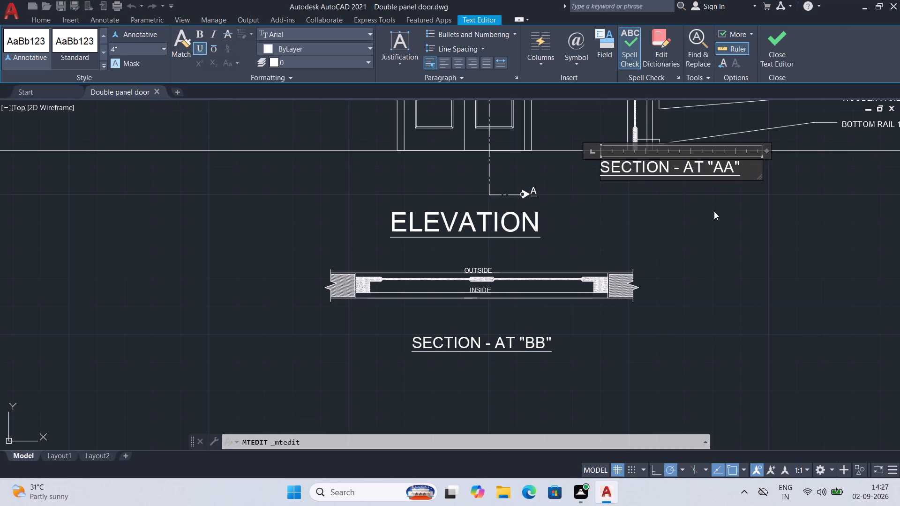
{"action": "left_click", "coordinate": [767, 44]}
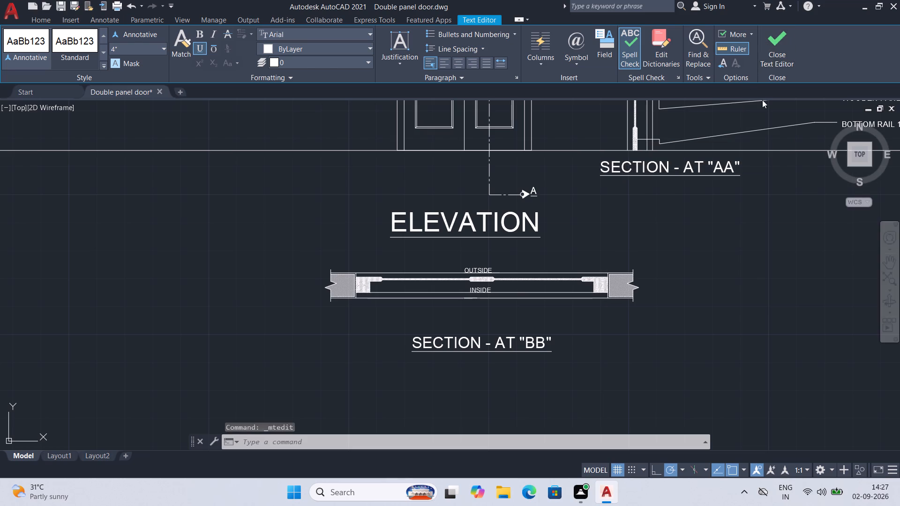
{"action": "scroll", "coordinate": [673, 295], "scroll_direction": "down", "scroll_amount": 1}
{"action": "middle_click_drag", "start_coordinate": [716, 290], "coordinate": [601, 313]}
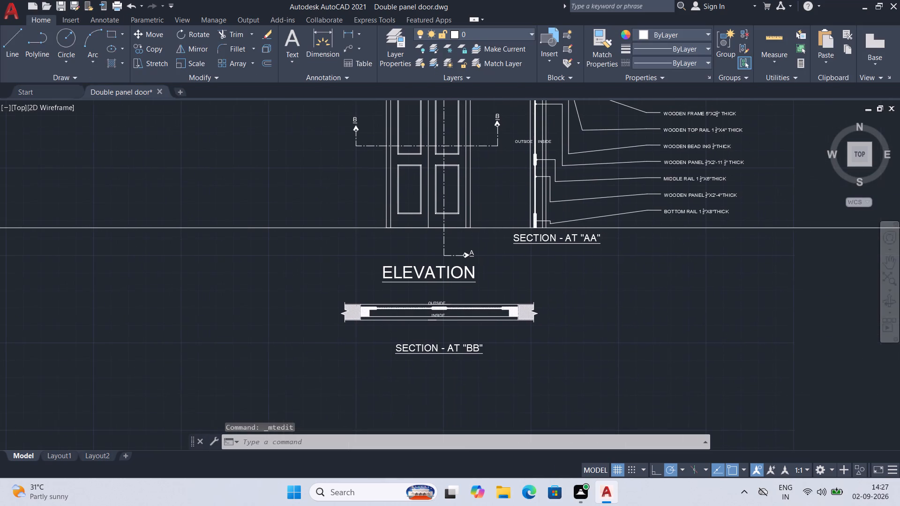
{"action": "scroll", "coordinate": [605, 323], "scroll_direction": "up", "scroll_amount": 1}
{"action": "key", "text": "ctrl+s"}
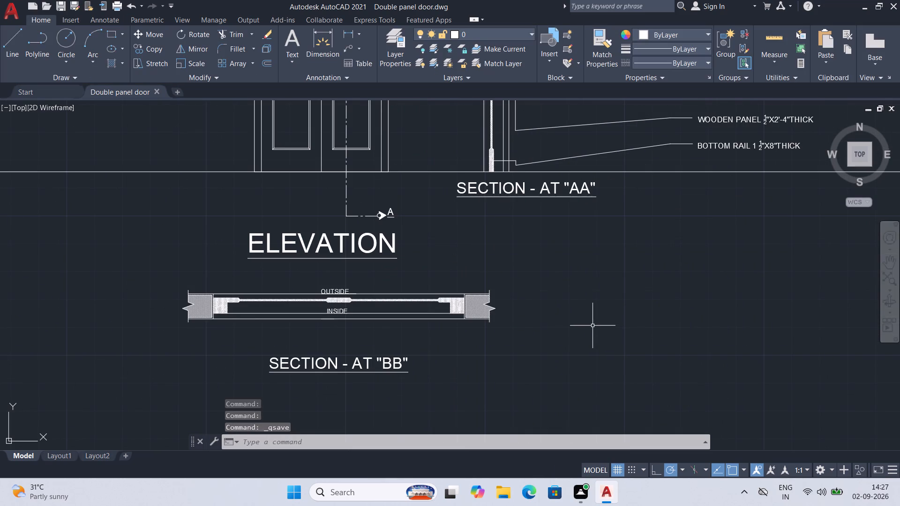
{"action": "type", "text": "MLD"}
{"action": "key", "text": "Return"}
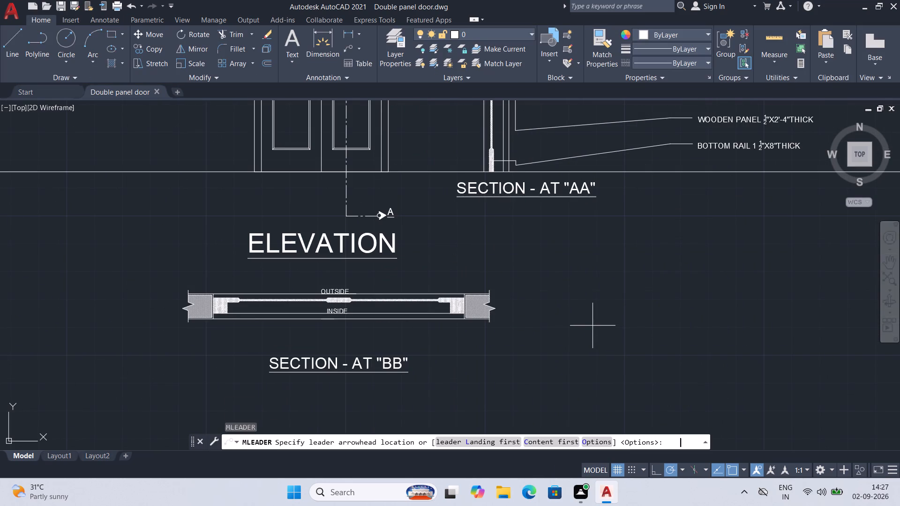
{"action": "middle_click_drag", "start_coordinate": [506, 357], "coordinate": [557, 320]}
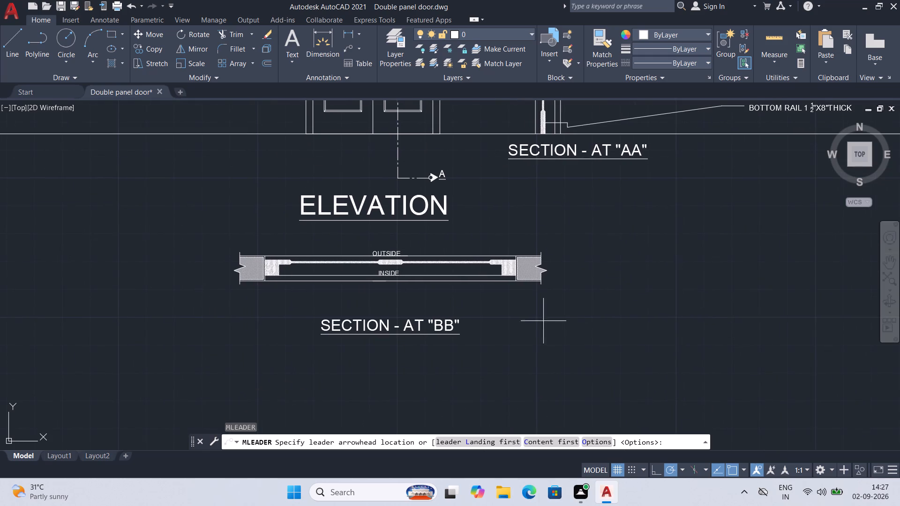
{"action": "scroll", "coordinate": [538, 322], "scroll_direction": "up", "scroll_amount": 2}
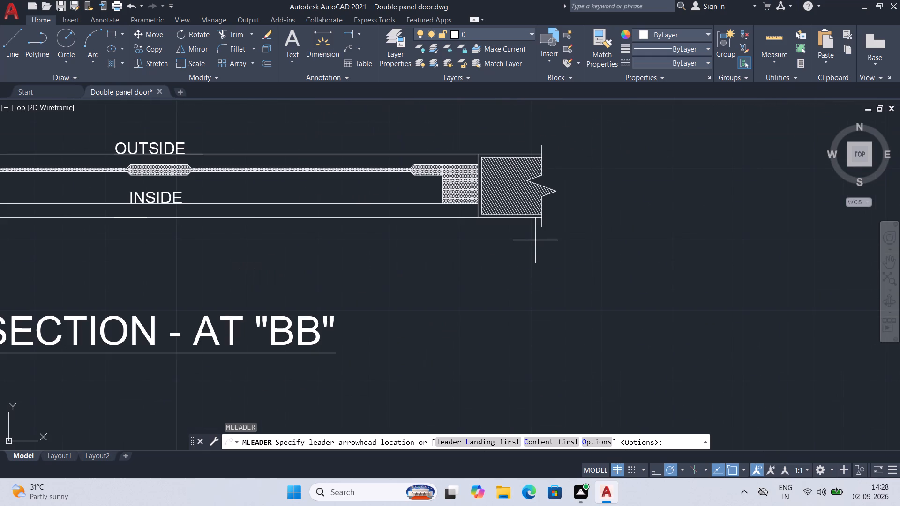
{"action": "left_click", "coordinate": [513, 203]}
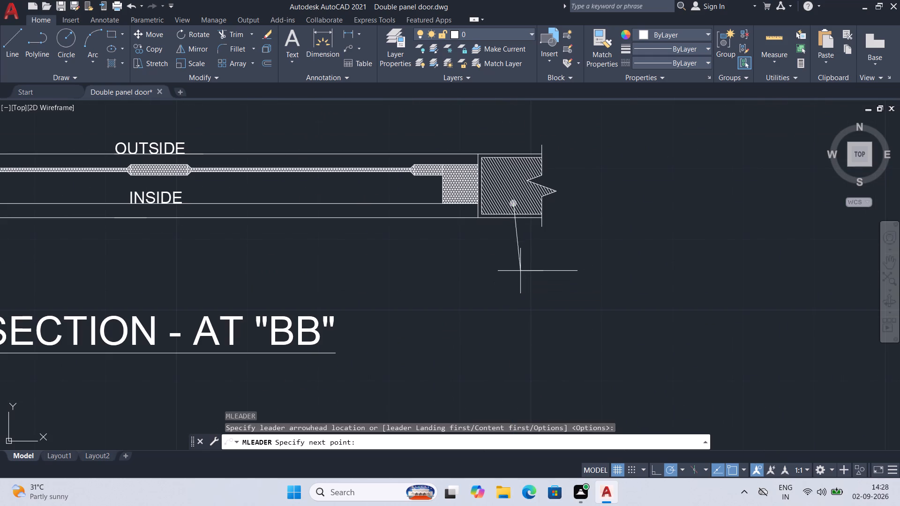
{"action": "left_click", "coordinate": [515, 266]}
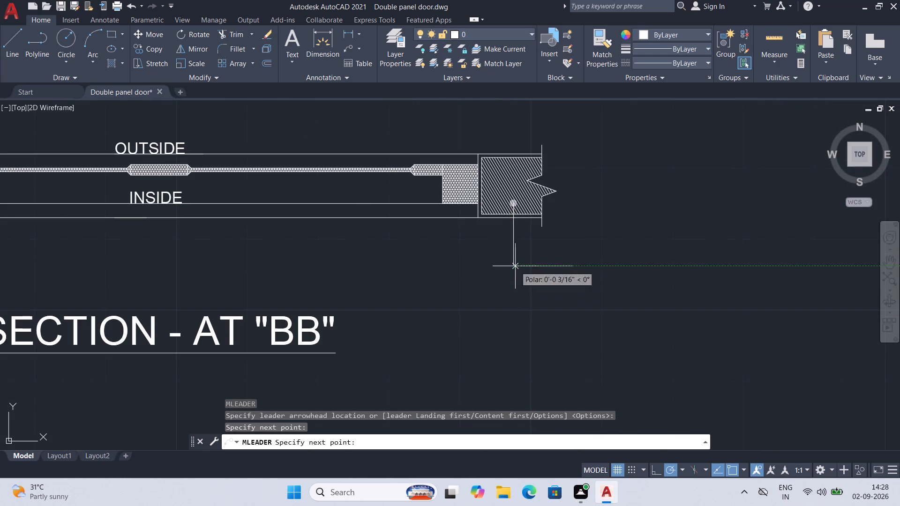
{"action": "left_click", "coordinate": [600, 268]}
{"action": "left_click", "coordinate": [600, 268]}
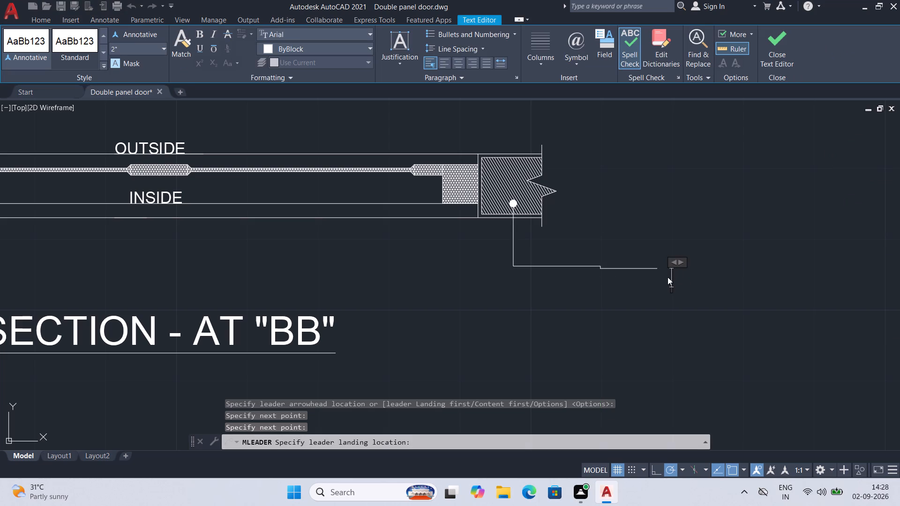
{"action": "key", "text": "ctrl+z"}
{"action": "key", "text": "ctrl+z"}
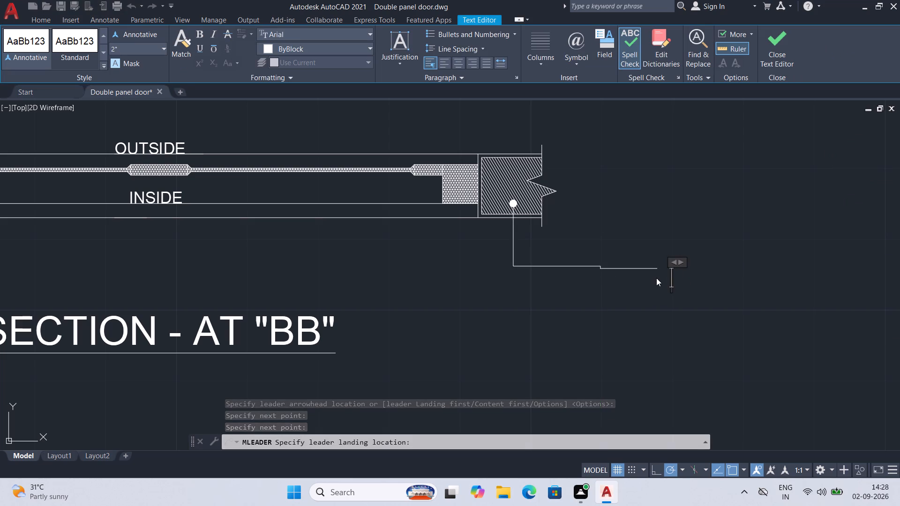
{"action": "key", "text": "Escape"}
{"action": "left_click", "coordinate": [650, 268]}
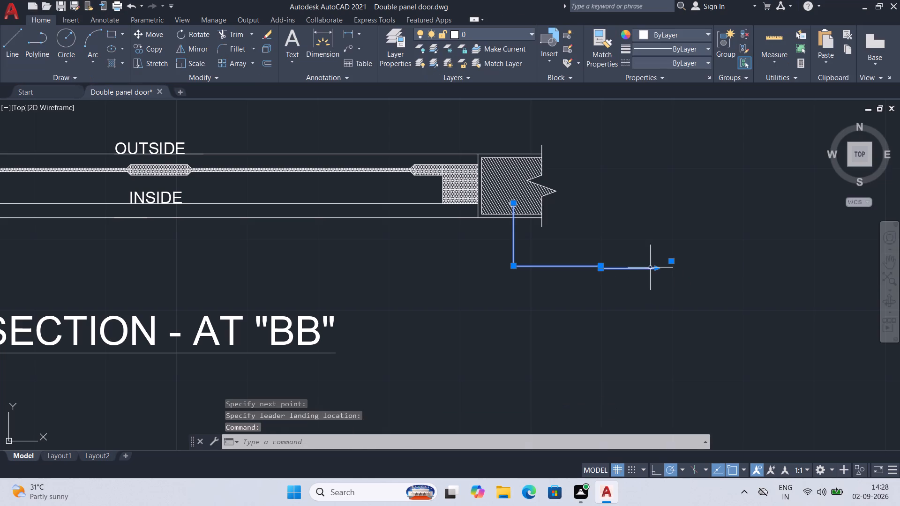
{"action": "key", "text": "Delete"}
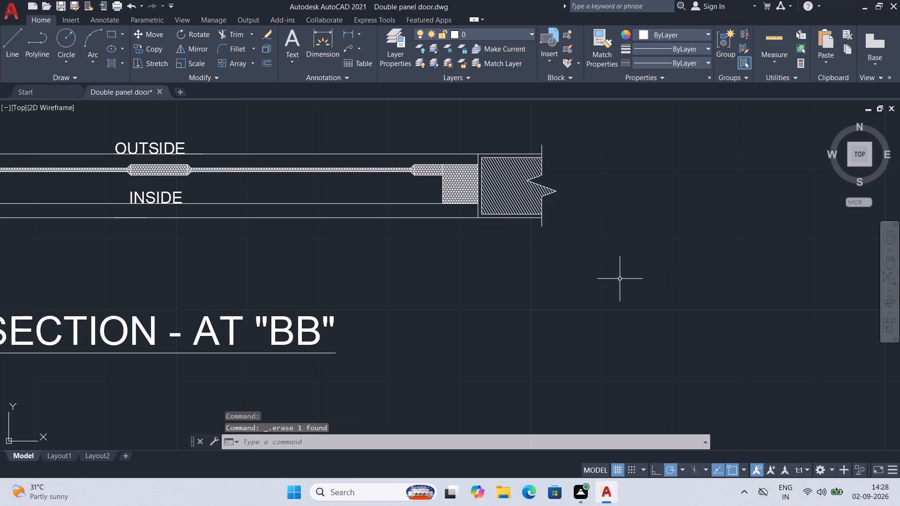
Add a multileader from the hatched wall at the right end of the section BB plan, reading BRICK WALL - 9".
{"action": "type", "text": "MLD"}
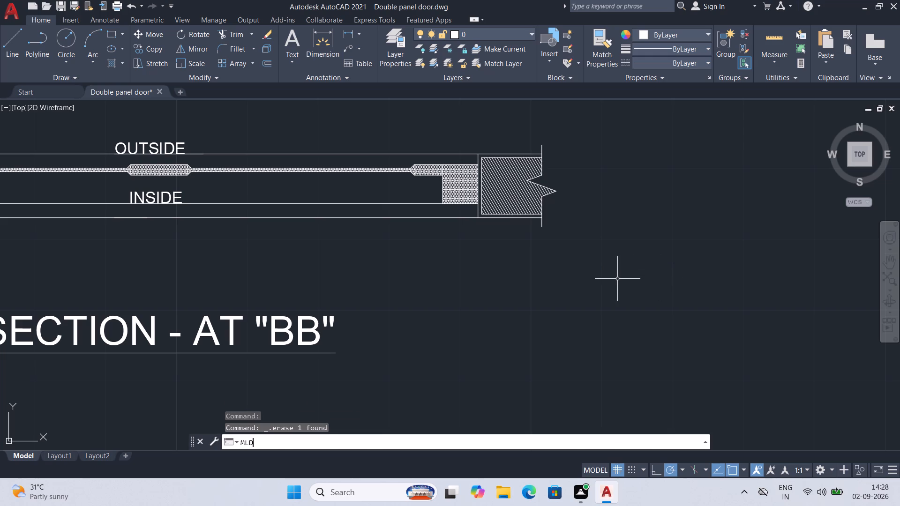
{"action": "key", "text": "Return"}
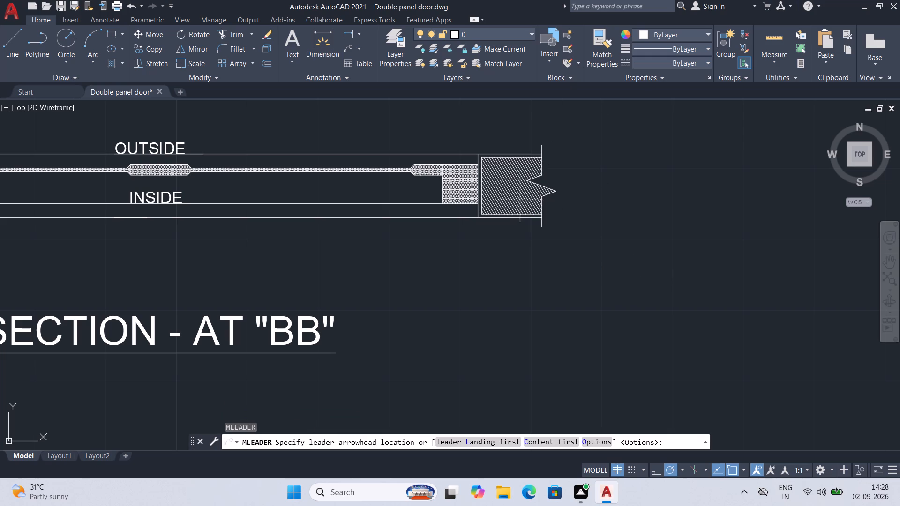
{"action": "left_click", "coordinate": [518, 199]}
{"action": "left_click", "coordinate": [521, 251]}
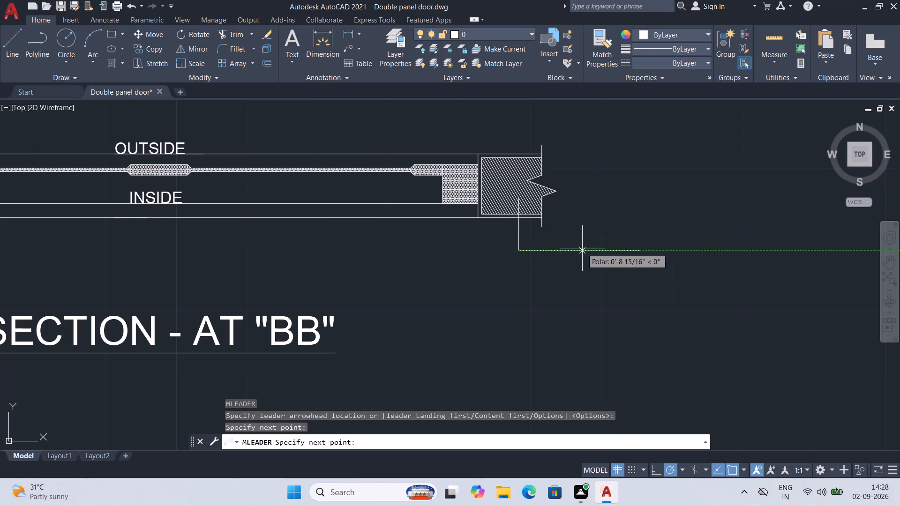
{"action": "double_click", "coordinate": [582, 248]}
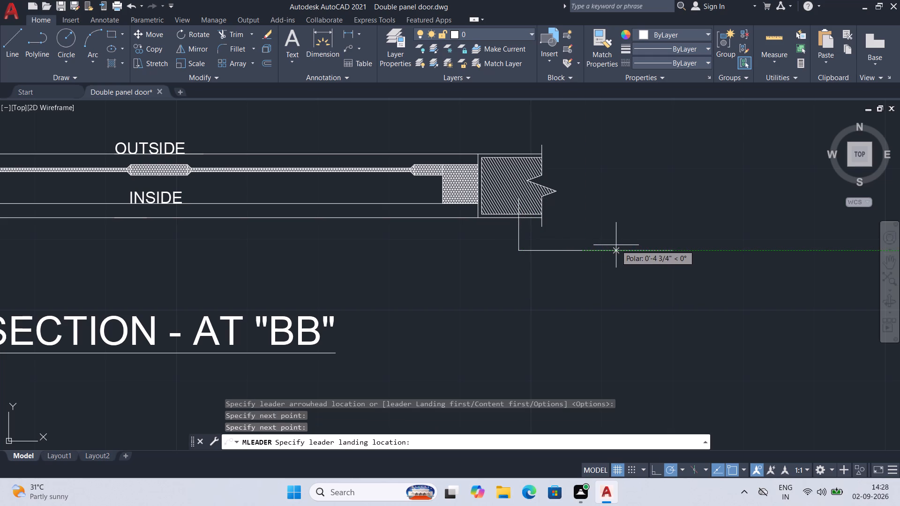
{"action": "key", "text": "Return"}
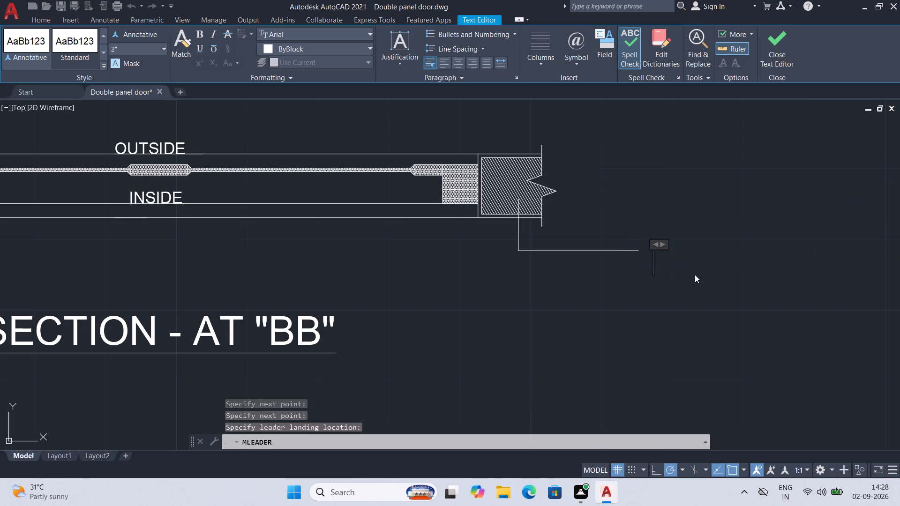
{"action": "type", "text": "BRICK WALL"}
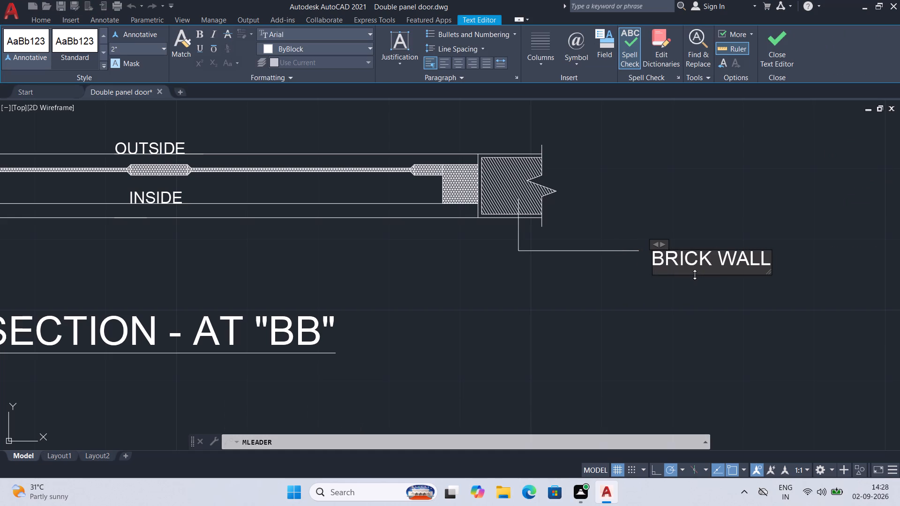
{"action": "key", "text": "space"}
{"action": "type", "text": "- 9\""}
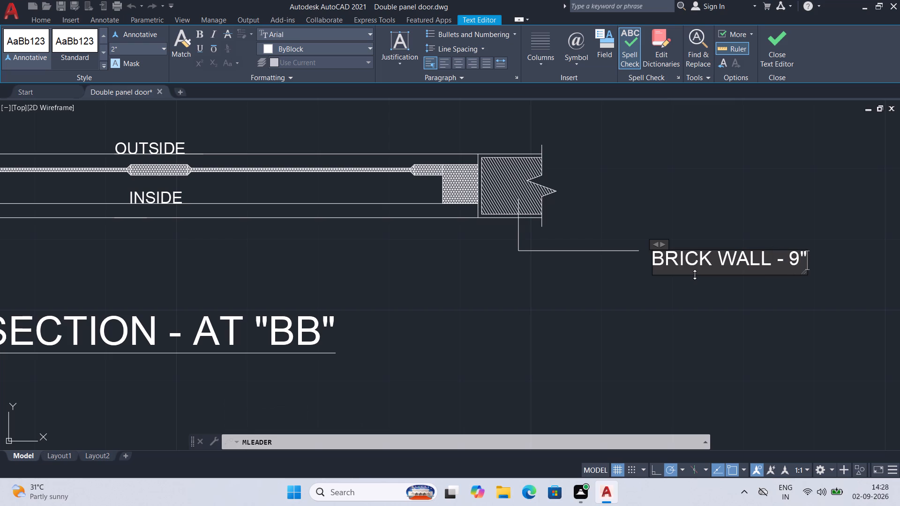
{"action": "left_click", "coordinate": [814, 344]}
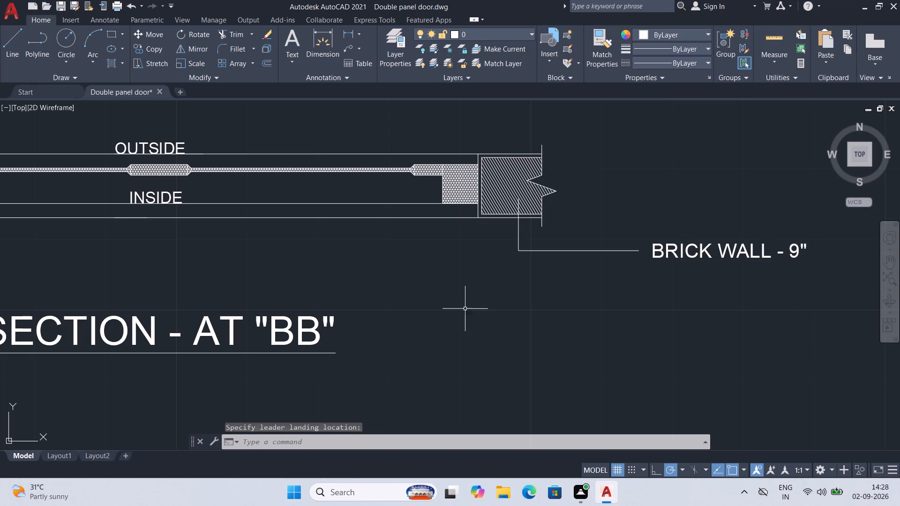
Add a multileader from the plaster line under the right wall, landing below the brick wall note, reading CEMENT PLASTER - 1/2" THICK.
{"action": "scroll", "coordinate": [517, 276], "scroll_direction": "up", "scroll_amount": 2}
{"action": "middle_click_drag", "start_coordinate": [564, 201], "coordinate": [593, 296]}
{"action": "scroll", "coordinate": [597, 289], "scroll_direction": "down", "scroll_amount": 1}
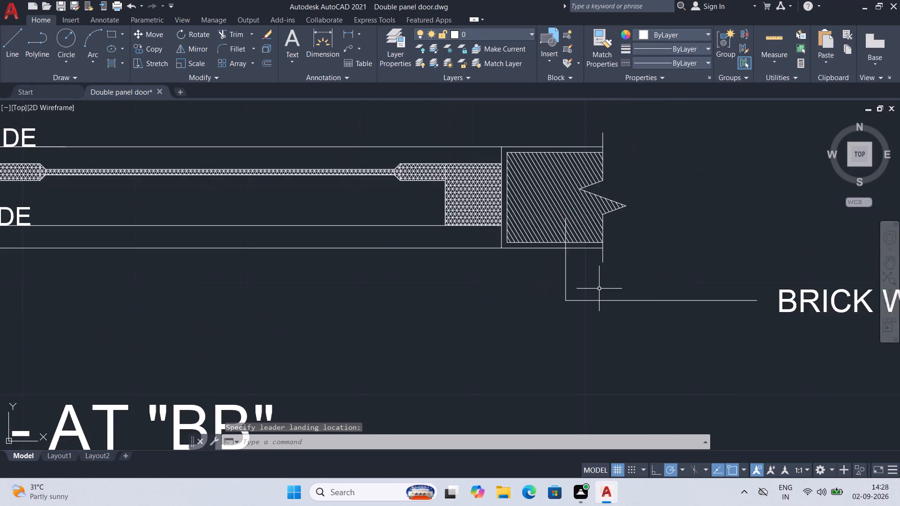
{"action": "scroll", "coordinate": [618, 290], "scroll_direction": "down", "scroll_amount": 1}
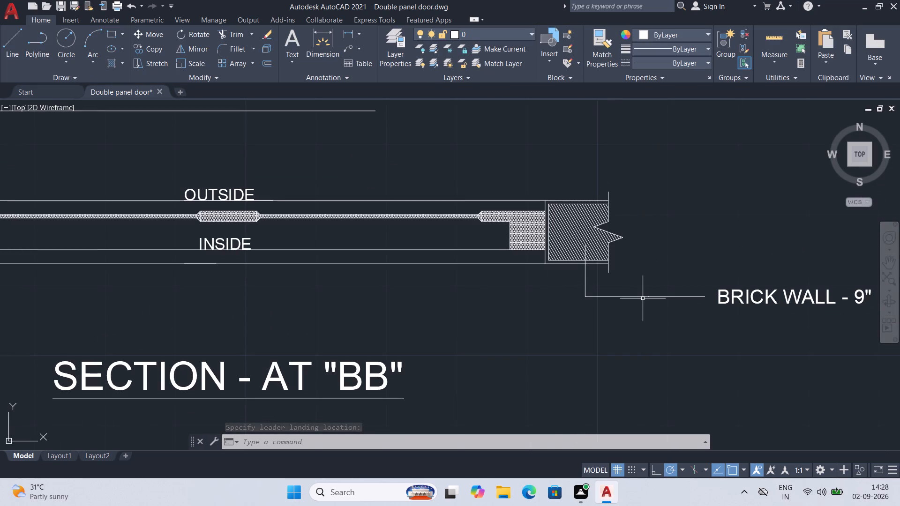
{"action": "key", "text": "space"}
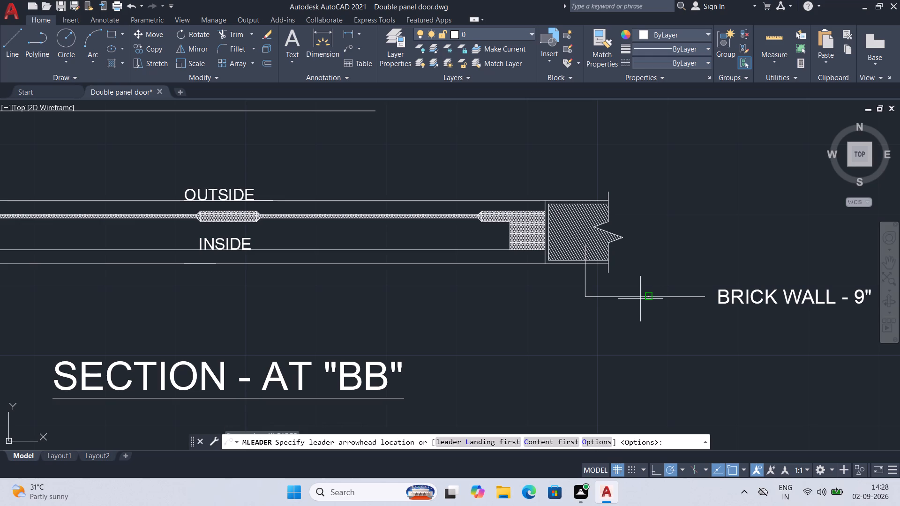
{"action": "scroll", "coordinate": [566, 315], "scroll_direction": "up", "scroll_amount": 1}
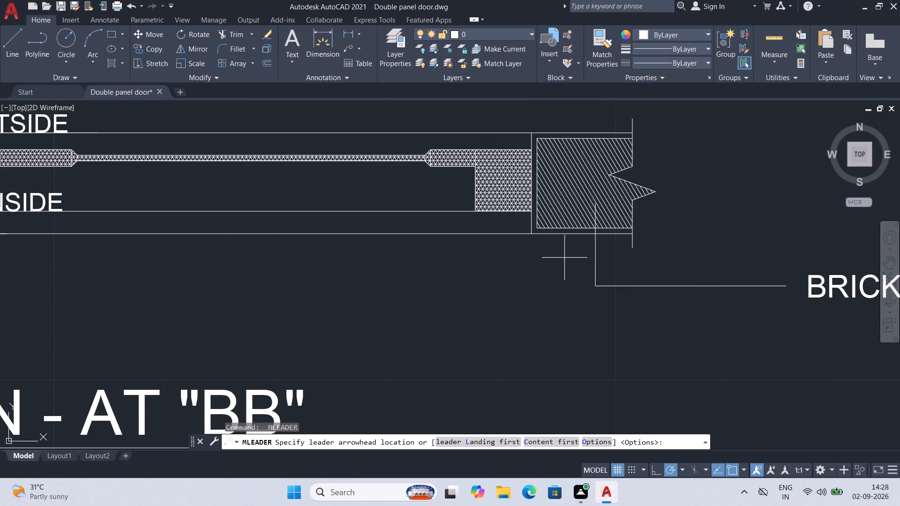
{"action": "left_click", "coordinate": [555, 231]}
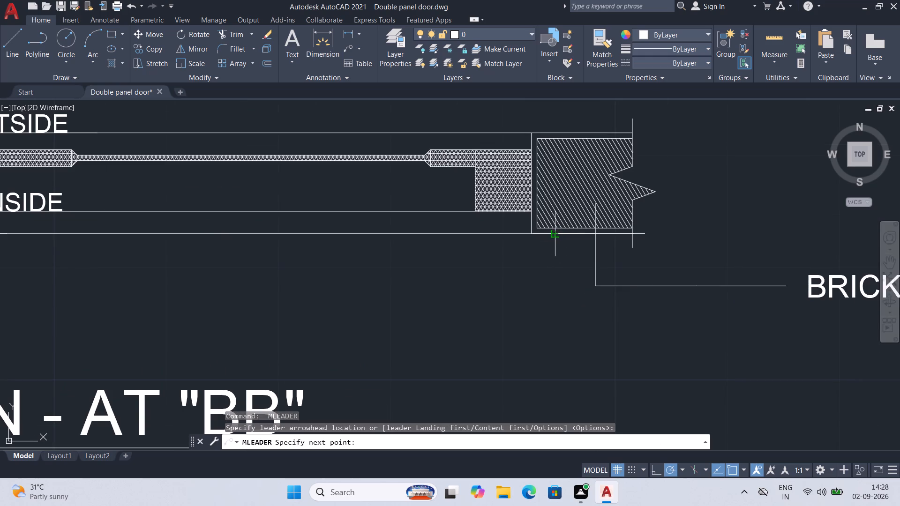
{"action": "left_click", "coordinate": [557, 343]}
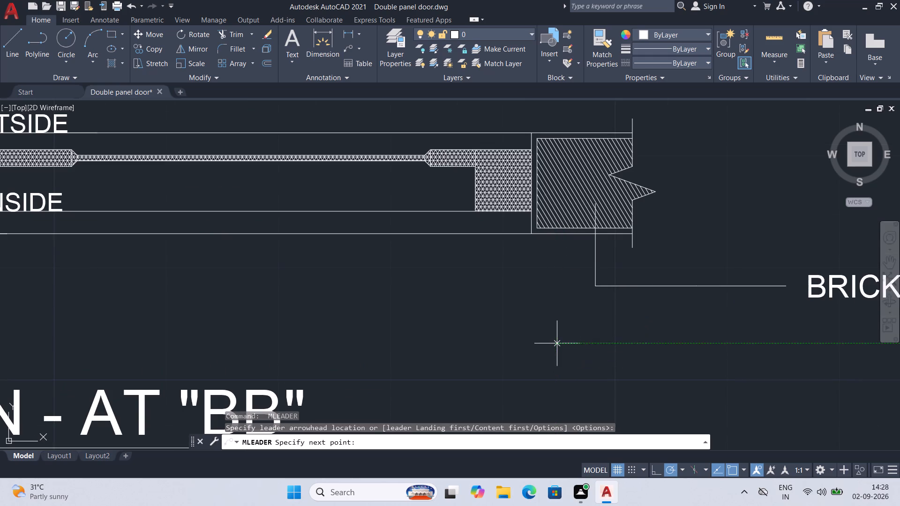
{"action": "left_click", "coordinate": [779, 340]}
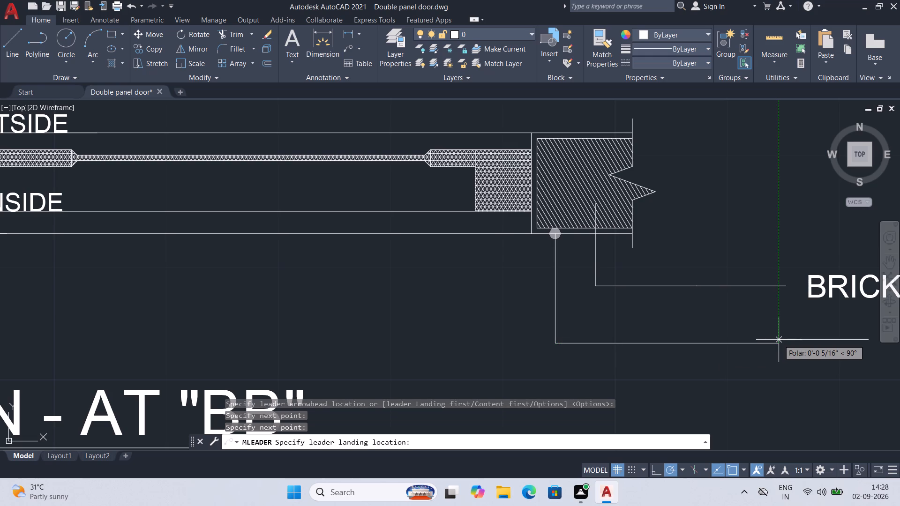
{"action": "key", "text": "Return"}
{"action": "scroll", "coordinate": [855, 340], "scroll_direction": "down", "scroll_amount": 2}
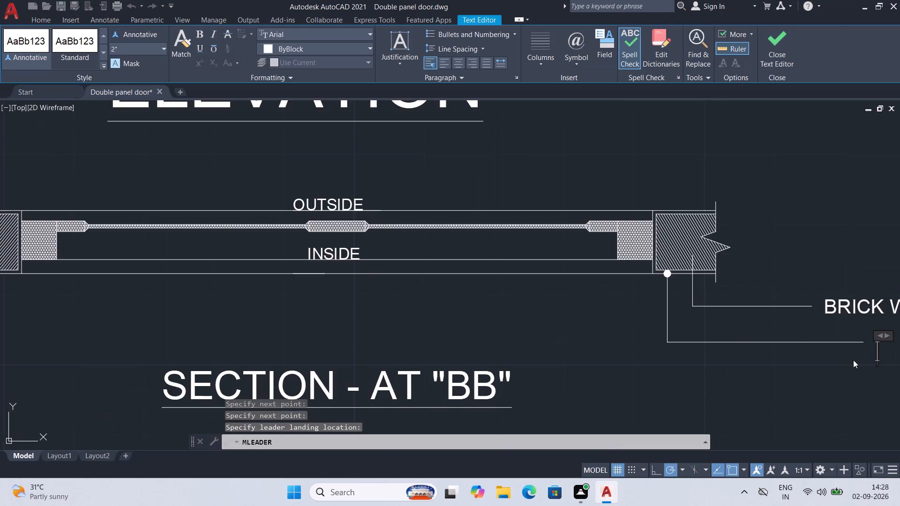
{"action": "middle_click_drag", "start_coordinate": [853, 360], "coordinate": [736, 338]}
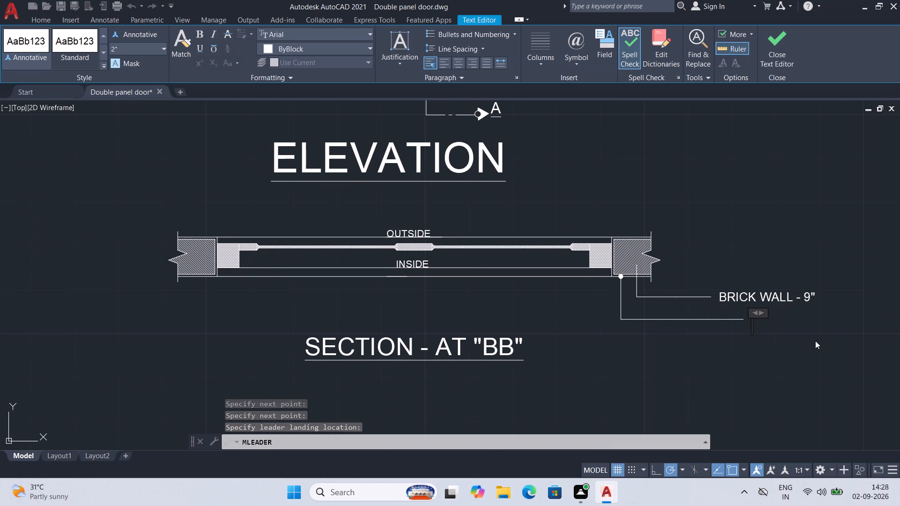
{"action": "type", "text": "CEMENT"}
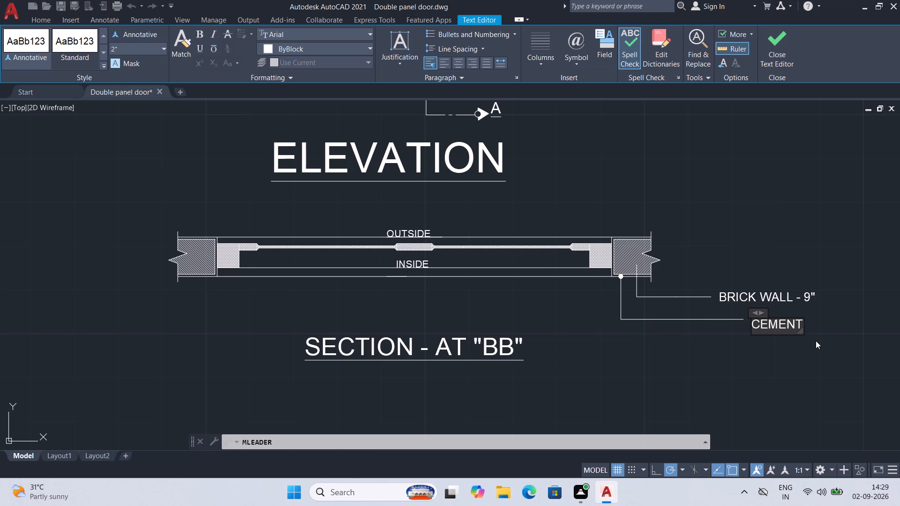
{"action": "key", "text": "space"}
{"action": "type", "text": "PLASTER"}
{"action": "key", "text": "space"}
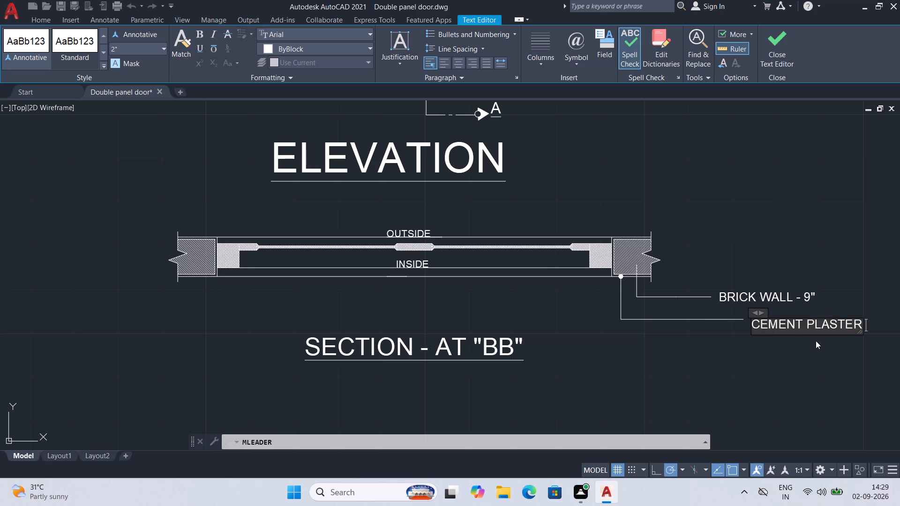
{"action": "type", "text": "-"}
{"action": "key", "text": "space"}
{"action": "type", "text": "1/2\""}
{"action": "key", "text": "space"}
{"action": "type", "text": "THICK"}
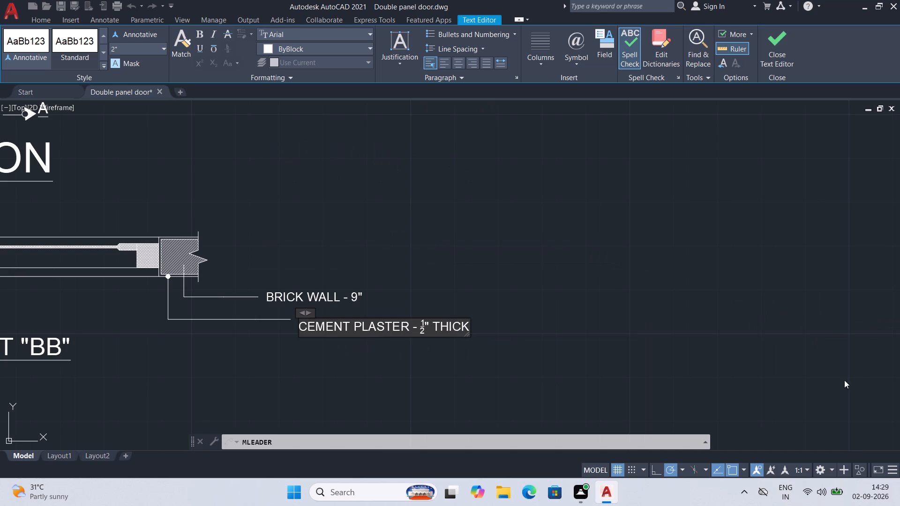
{"action": "left_click", "coordinate": [523, 347]}
Add a multileader from the bottom edge of the hatched frame, landing below the cement plaster note, reading WOODEN FRAME 5"X2 1/2" THICK.
{"action": "key", "text": "space"}
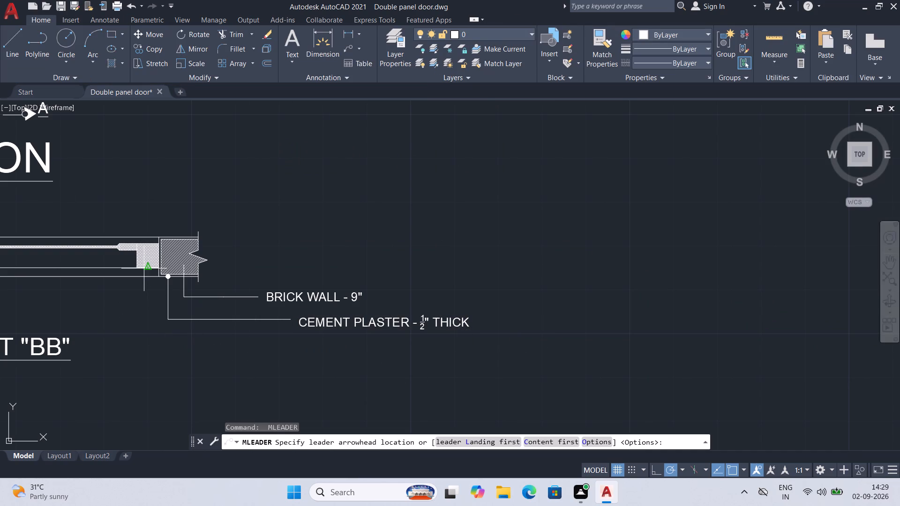
{"action": "left_click", "coordinate": [142, 265]}
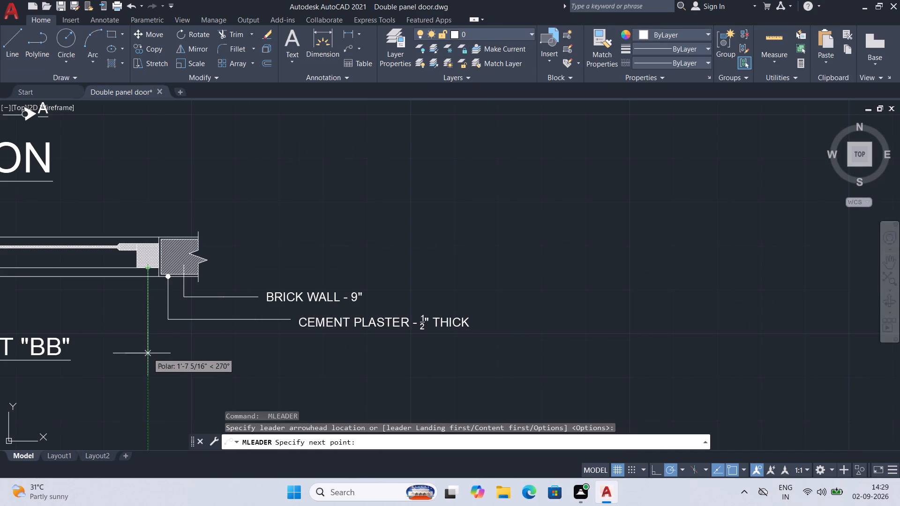
{"action": "left_click", "coordinate": [148, 356]}
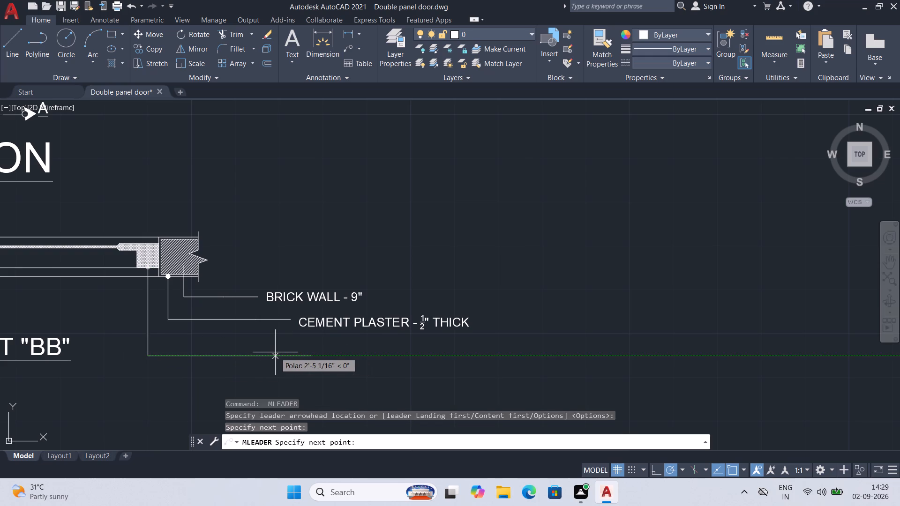
{"action": "left_click", "coordinate": [267, 352]}
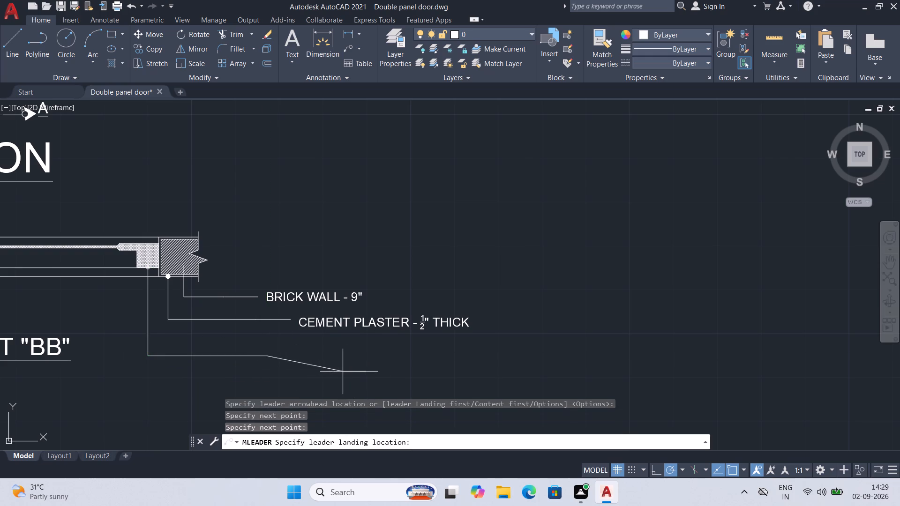
{"action": "key", "text": "Return"}
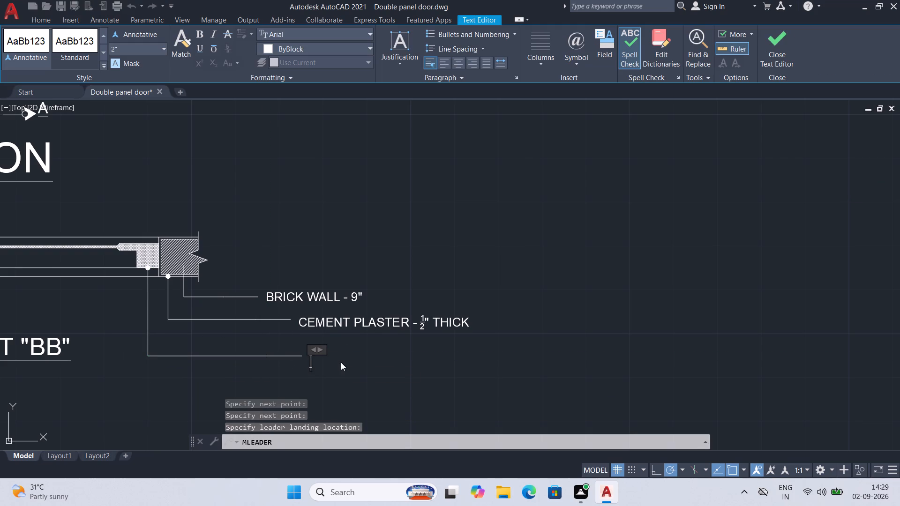
{"action": "type", "text": "WOODEN"}
{"action": "key", "text": "space"}
{"action": "type", "text": "FRAME"}
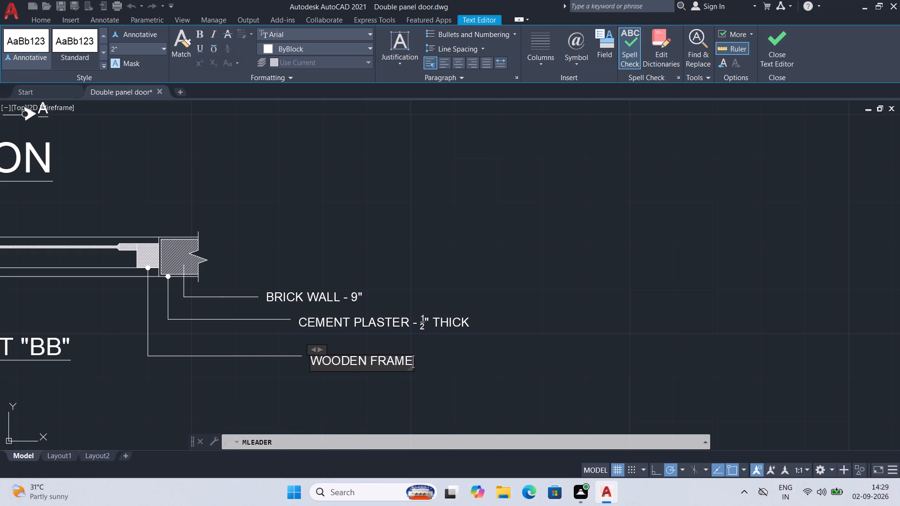
{"action": "key", "text": "space"}
{"action": "type", "text": "5\""}
{"action": "type", "text": "X2"}
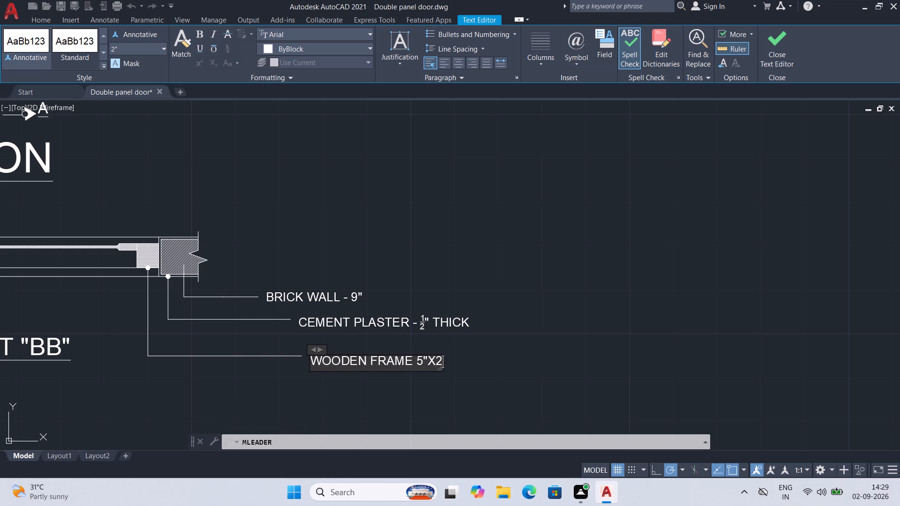
{"action": "type", "text": "1/2"}
{"action": "key", "text": "Left"}
{"action": "key", "text": "Left"}
{"action": "key", "text": "Left"}
{"action": "key", "text": "space"}
{"action": "key", "text": "Right"}
{"action": "key", "text": "Right"}
{"action": "key", "text": "Right"}
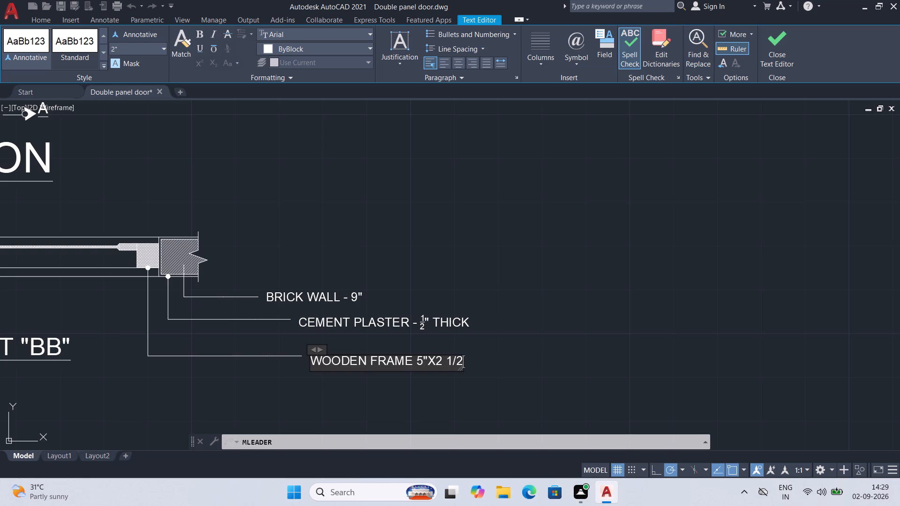
{"action": "key", "text": "shift+quotedbl"}
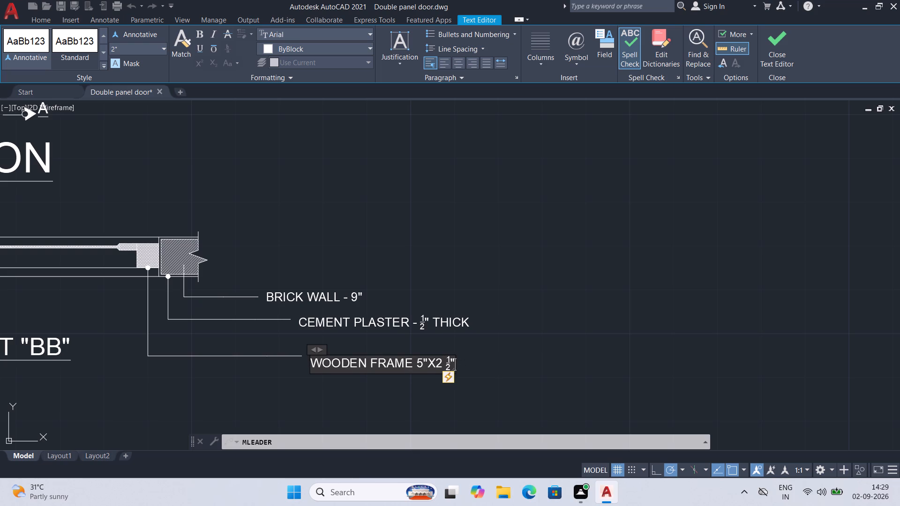
{"action": "key", "text": "space"}
{"action": "type", "text": "THICK"}
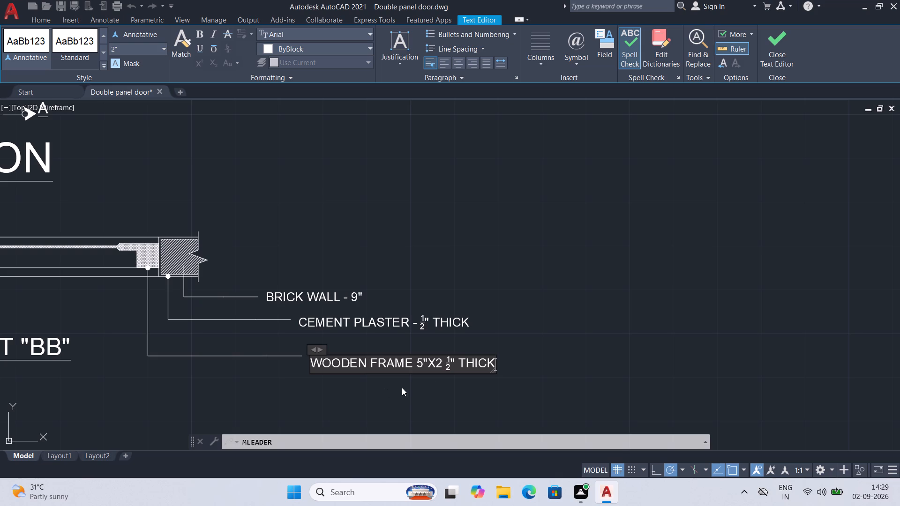
{"action": "left_click", "coordinate": [581, 362]}
Add a multileader from the underside of the door stile beside the frame, landing below the frame note, reading WOODEN STYLE 1 1/2"X4" THICK.
{"action": "middle_click_drag", "start_coordinate": [485, 374], "coordinate": [497, 335]}
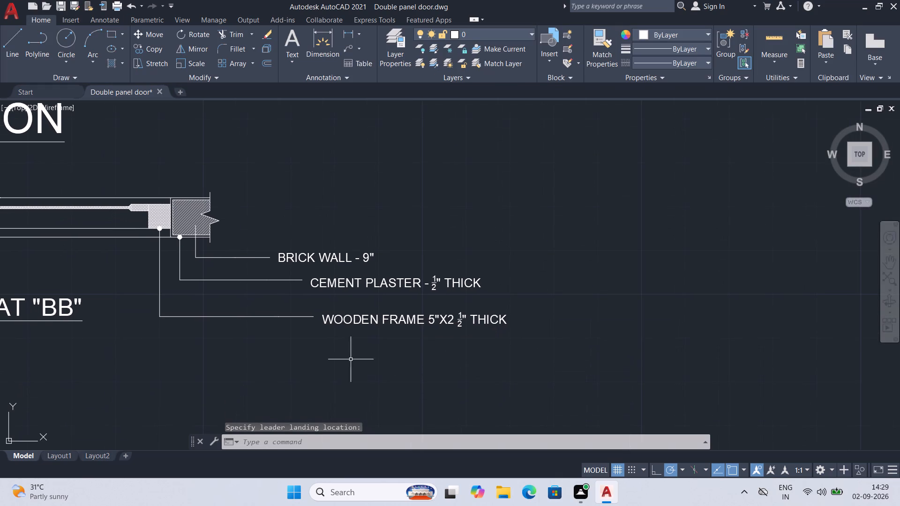
{"action": "key", "text": "space"}
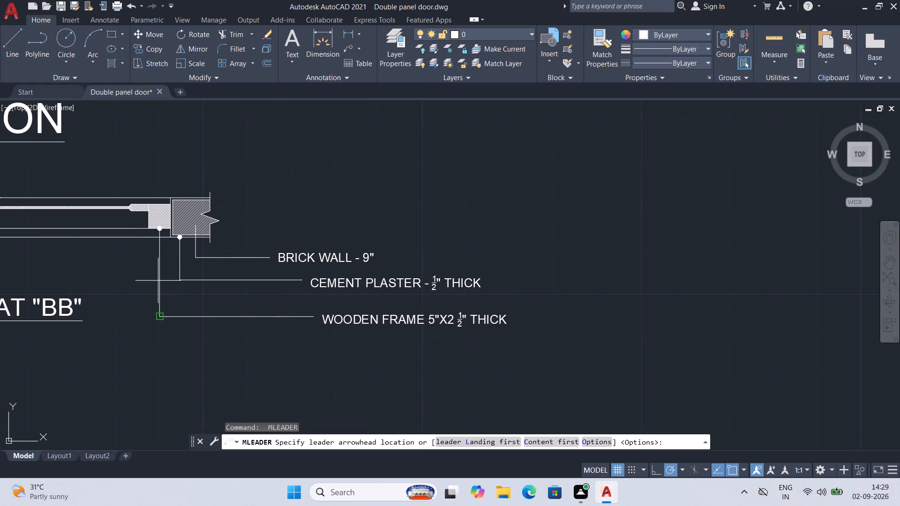
{"action": "left_click", "coordinate": [137, 212]}
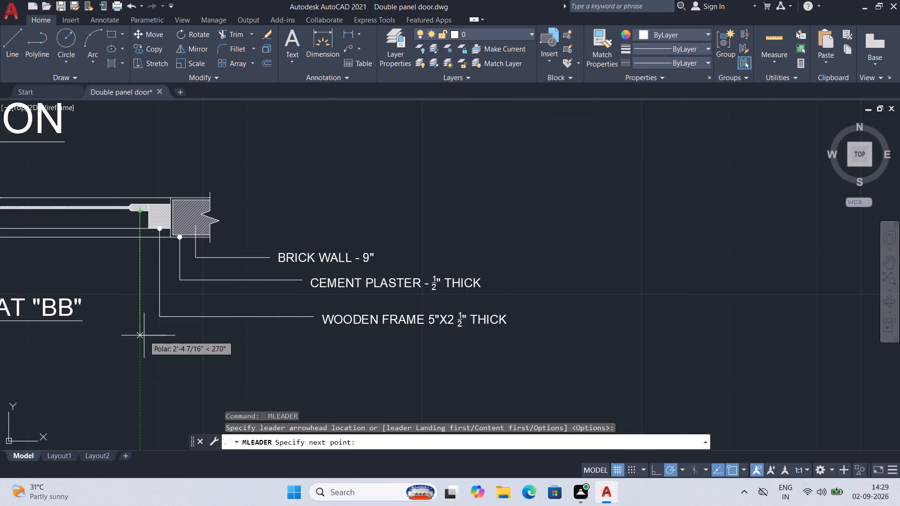
{"action": "left_click", "coordinate": [140, 354]}
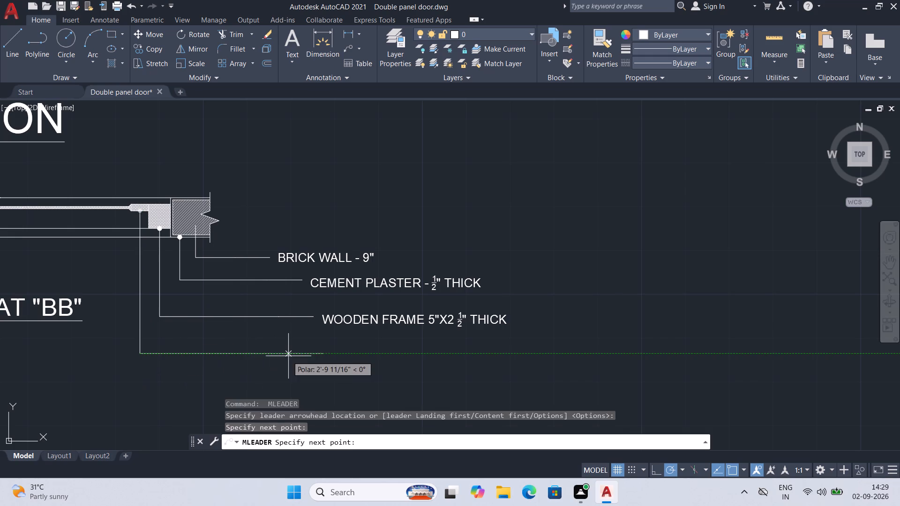
{"action": "left_click", "coordinate": [278, 355]}
{"action": "key", "text": "Return"}
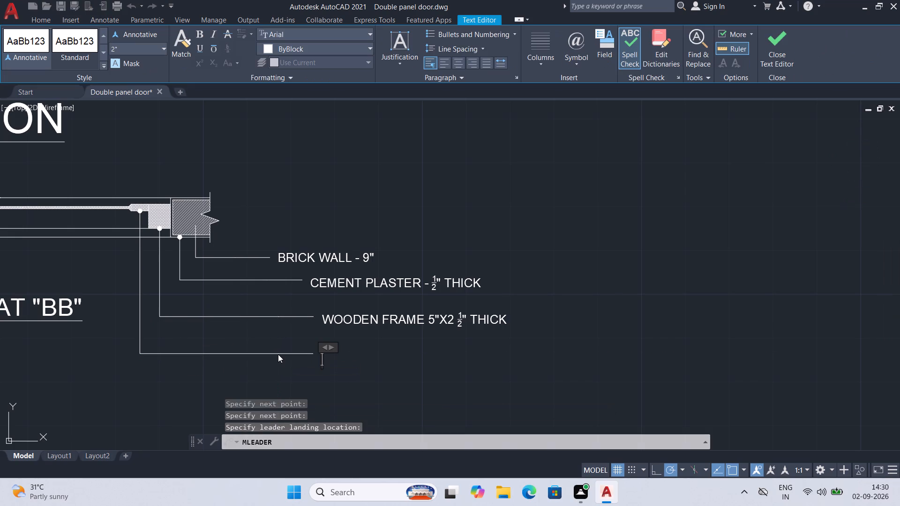
{"action": "type", "text": "WOODEN STYLE"}
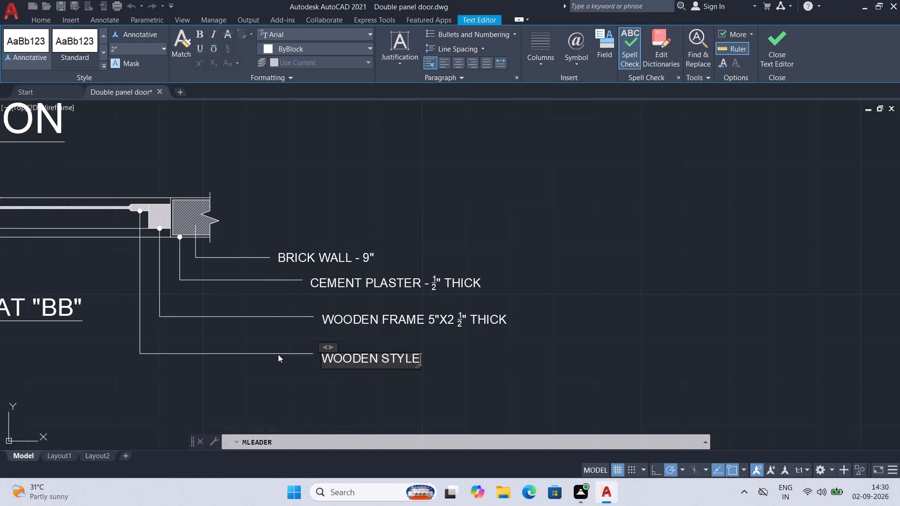
{"action": "key", "text": "space"}
{"action": "type", "text": "1 1/2"}
{"action": "key", "text": "shift+quotedbl"}
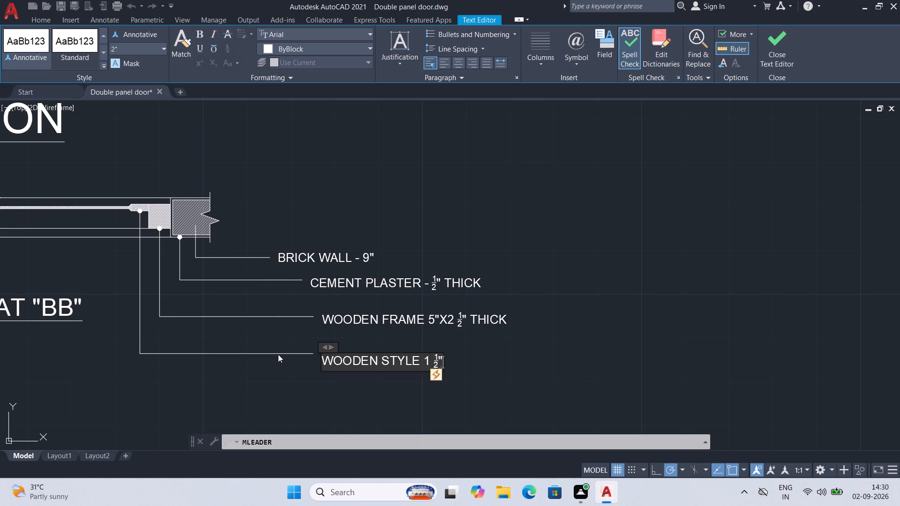
{"action": "key", "text": "x"}
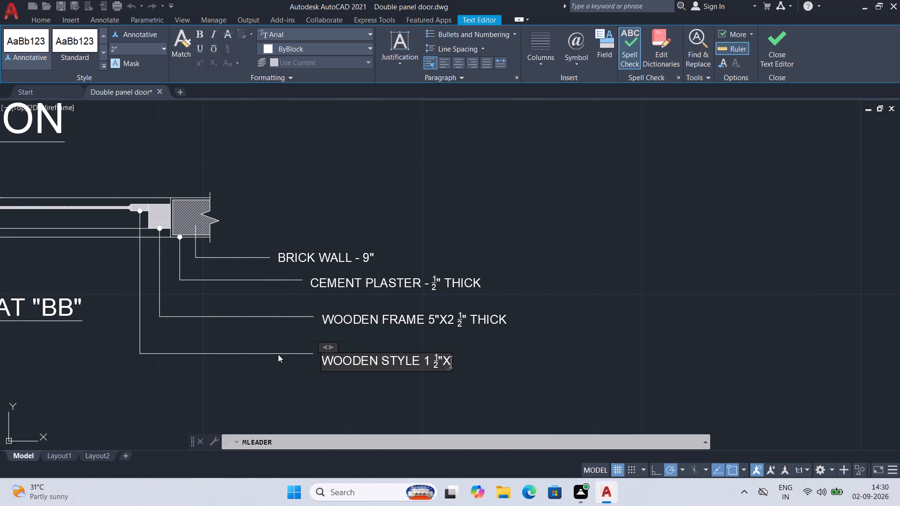
{"action": "type", "text": "4\""}
{"action": "key", "text": "space"}
{"action": "type", "text": "THICK"}
{"action": "left_click", "coordinate": [291, 378]}
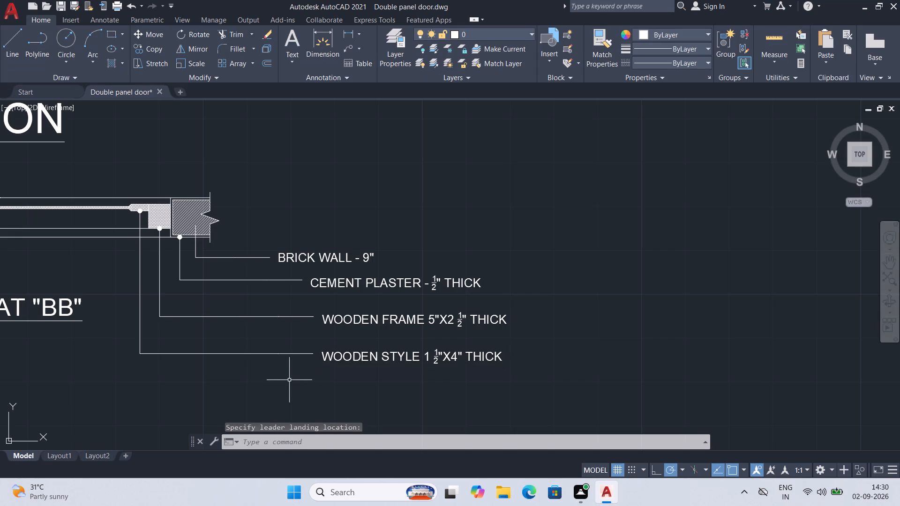
Add a multileader from the beading's sloped edge beside the stile, landing below the wooden style note, reading WOODEN BEADING 1/2" THICK.
{"action": "key", "text": "space"}
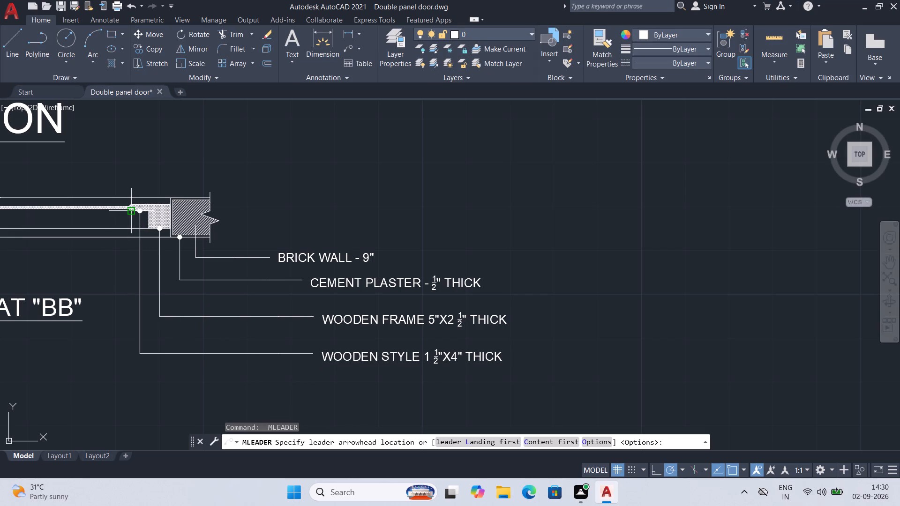
{"action": "scroll", "coordinate": [139, 208], "scroll_direction": "up", "scroll_amount": 3}
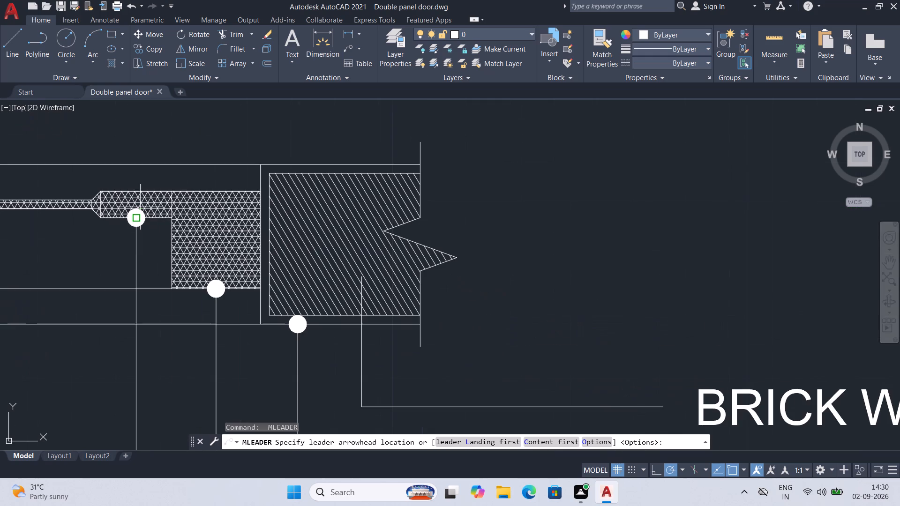
{"action": "left_click", "coordinate": [97, 212]}
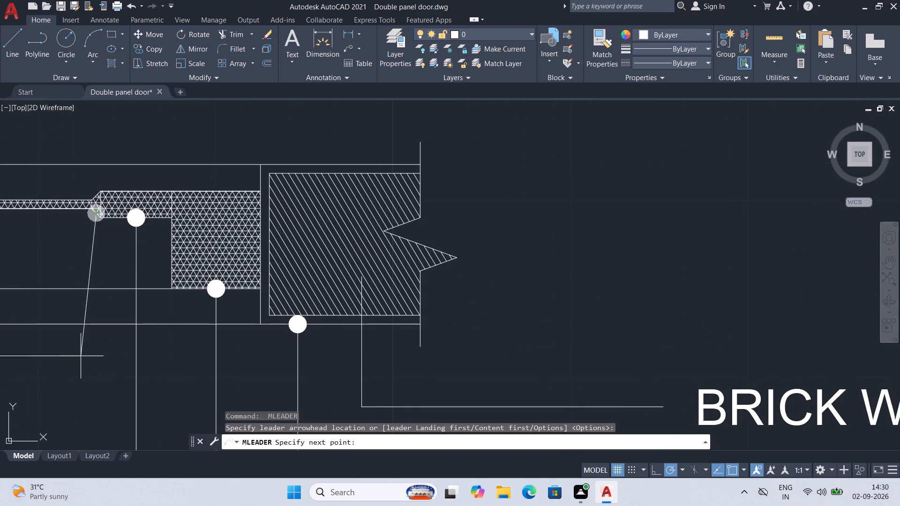
{"action": "scroll", "coordinate": [96, 362], "scroll_direction": "down", "scroll_amount": 2}
{"action": "middle_click_drag", "start_coordinate": [96, 362], "coordinate": [115, 239]}
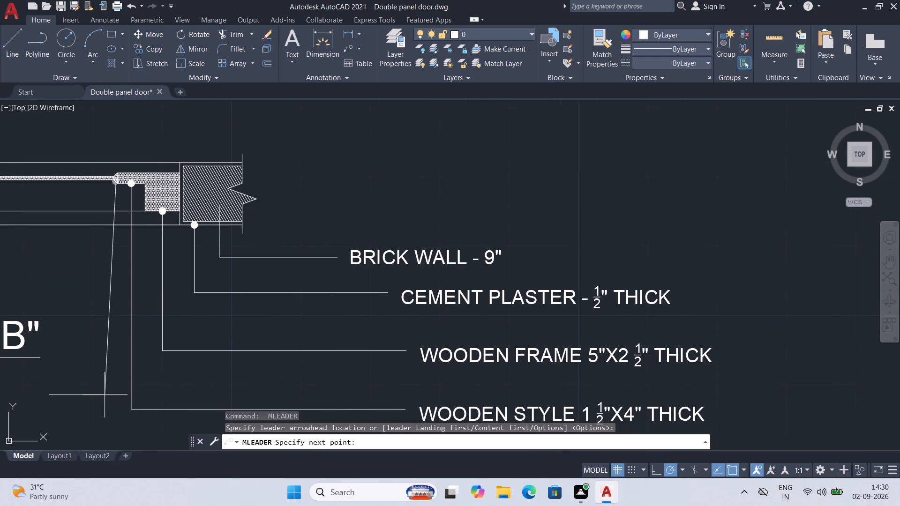
{"action": "middle_click_drag", "start_coordinate": [112, 411], "coordinate": [139, 274]}
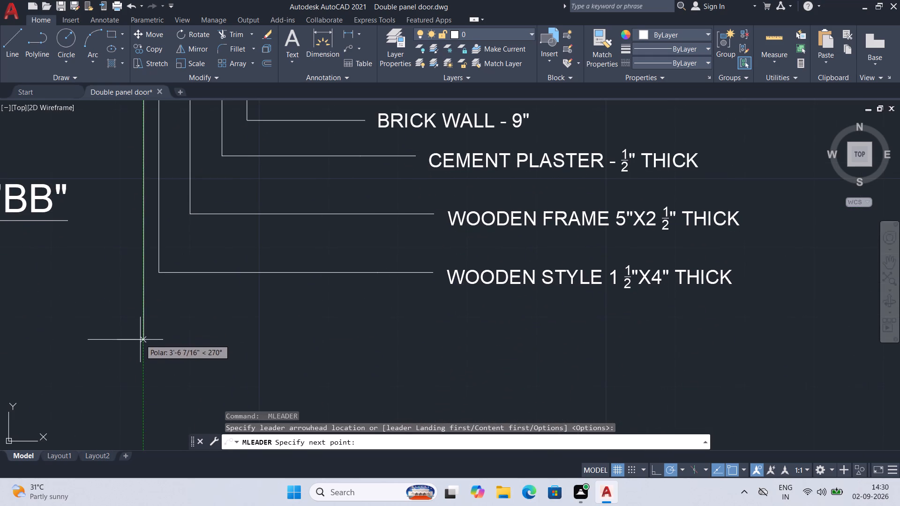
{"action": "left_click", "coordinate": [140, 340]}
{"action": "left_click", "coordinate": [337, 342]}
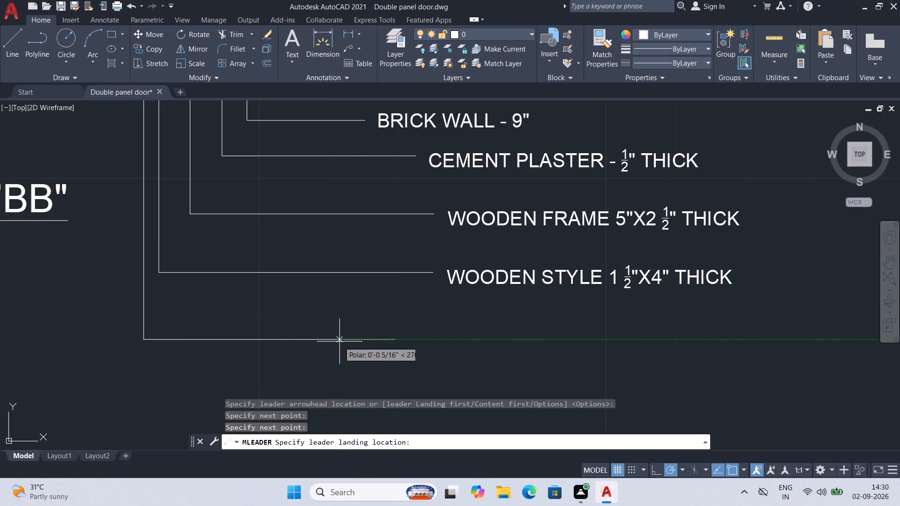
{"action": "key", "text": "Return"}
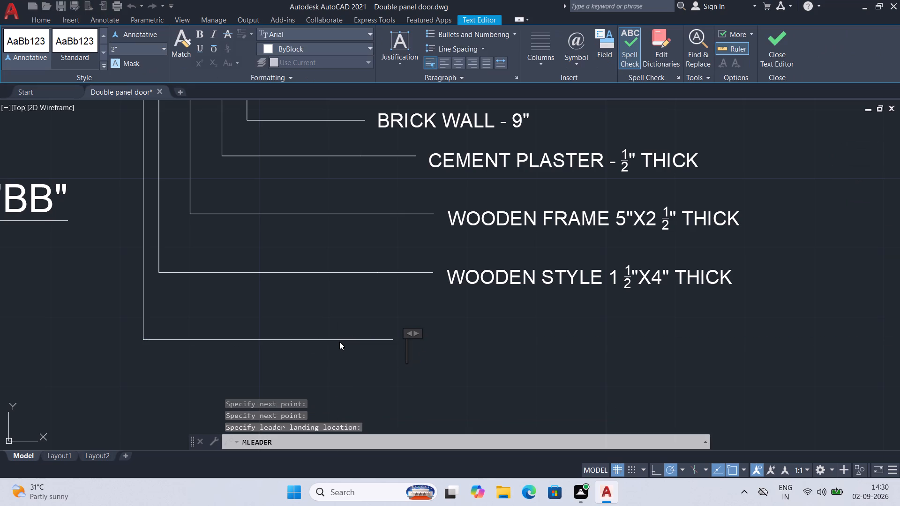
{"action": "type", "text": "WOODEN BEADING"}
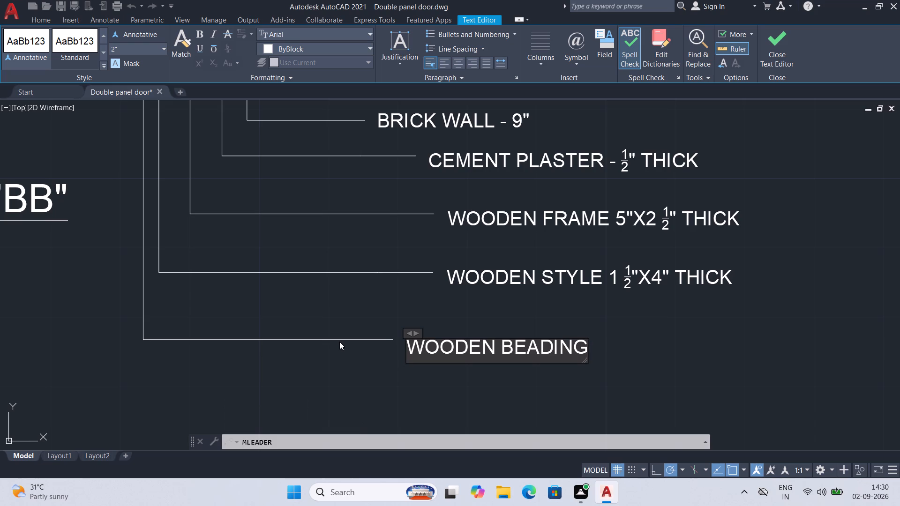
{"action": "key", "text": "space"}
{"action": "type", "text": "1/"}
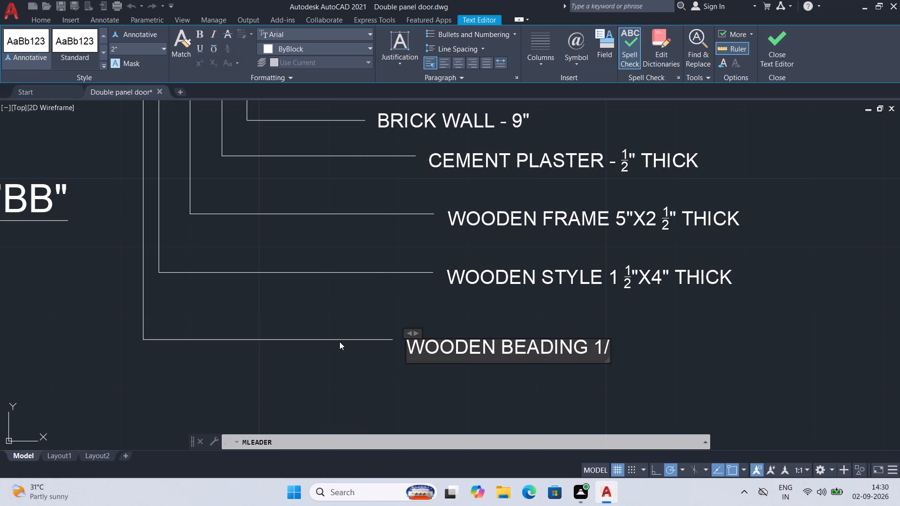
{"action": "key", "text": "2"}
{"action": "key", "text": "shift+quotedbl"}
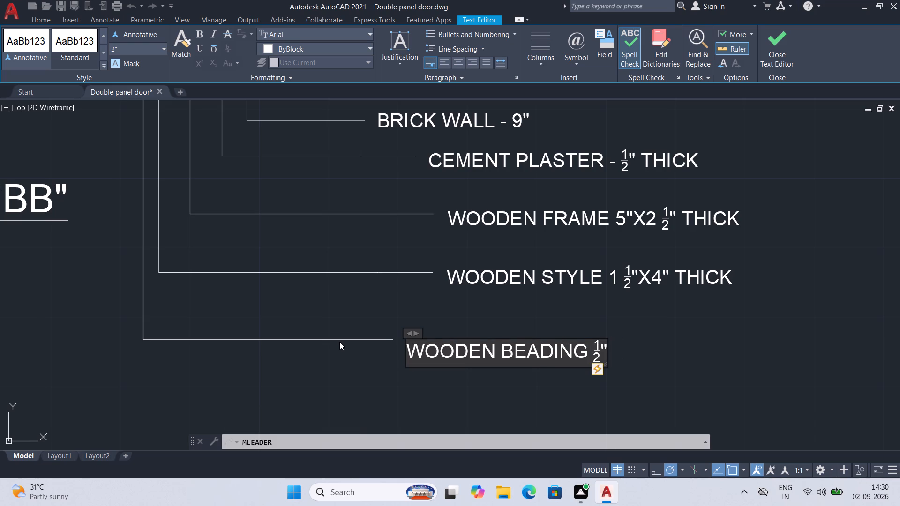
{"action": "key", "text": "shift+quotedbl"}
{"action": "key", "text": "BackSpace"}
{"action": "key", "text": "space"}
{"action": "type", "text": "THICK"}
{"action": "left_click", "coordinate": [569, 398]}
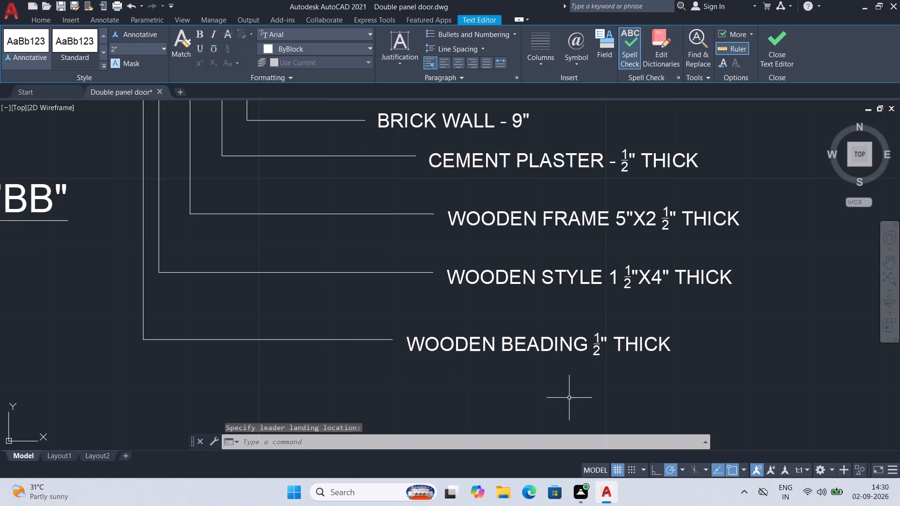
Add a multileader from the thin door panel beside the beading, landing below the beading note, reading WOODEN PANEL 1/2"X2"-7" THICK.
{"action": "key", "text": "space"}
{"action": "scroll", "coordinate": [201, 286], "scroll_direction": "down", "scroll_amount": 2}
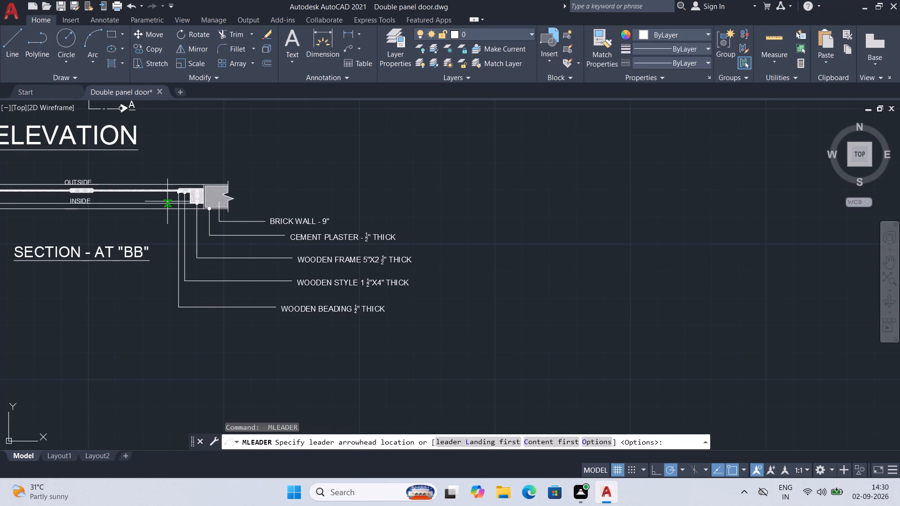
{"action": "scroll", "coordinate": [167, 201], "scroll_direction": "up", "scroll_amount": 1}
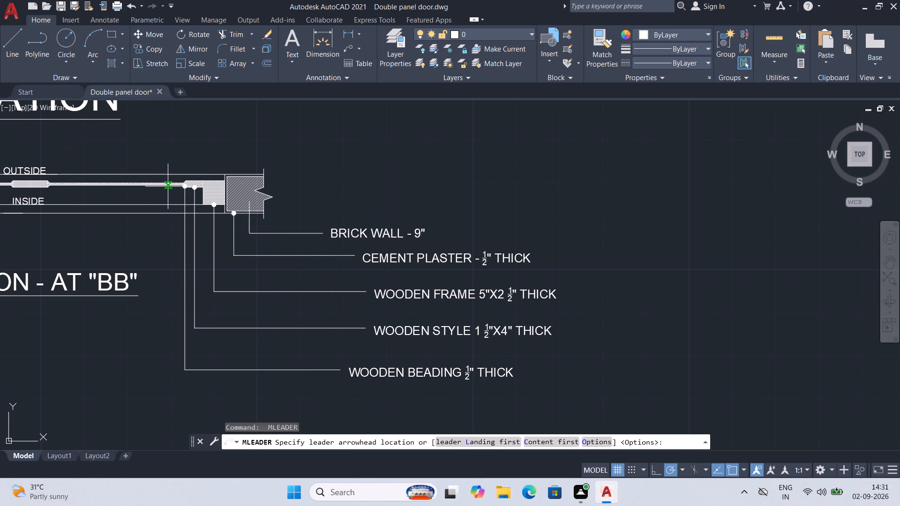
{"action": "left_click", "coordinate": [165, 185]}
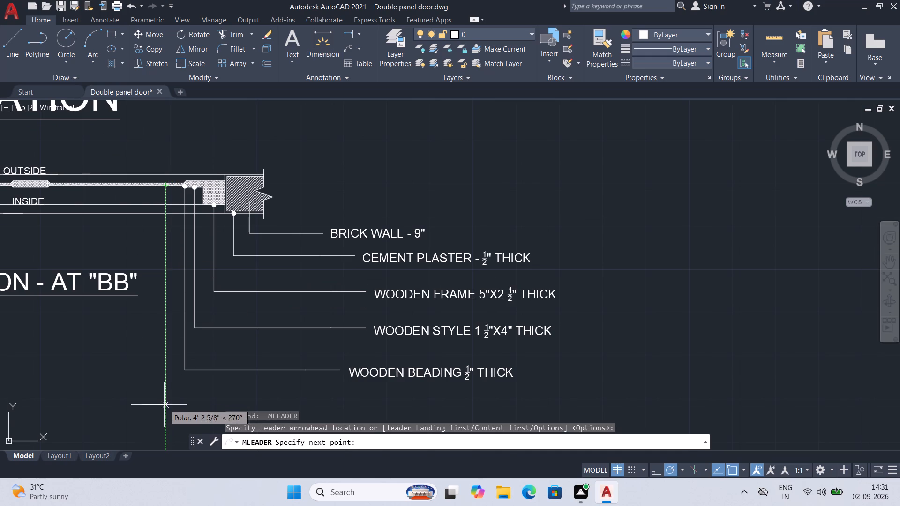
{"action": "left_click", "coordinate": [165, 409]}
{"action": "middle_click_drag", "start_coordinate": [258, 407], "coordinate": [258, 367]}
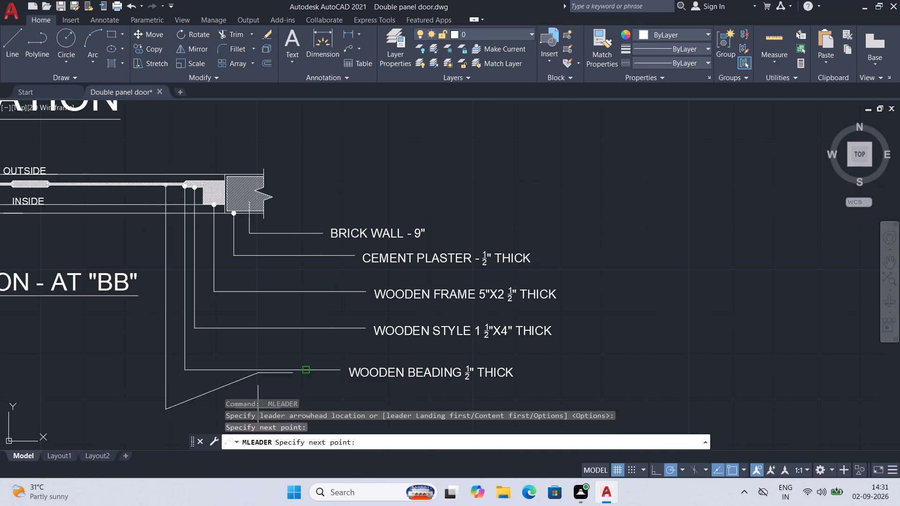
{"action": "middle_click_drag", "start_coordinate": [258, 367], "coordinate": [271, 347]}
{"action": "middle_click_drag", "start_coordinate": [254, 390], "coordinate": [277, 196]}
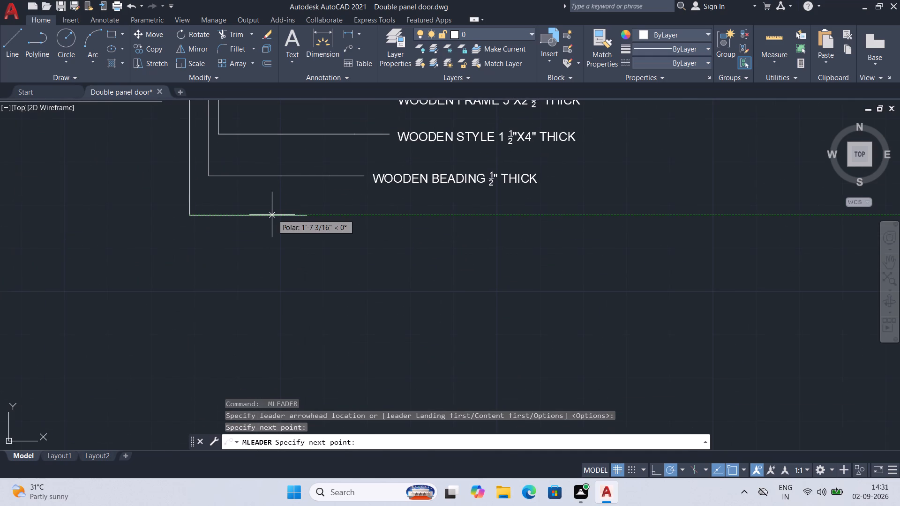
{"action": "left_click", "coordinate": [280, 218]}
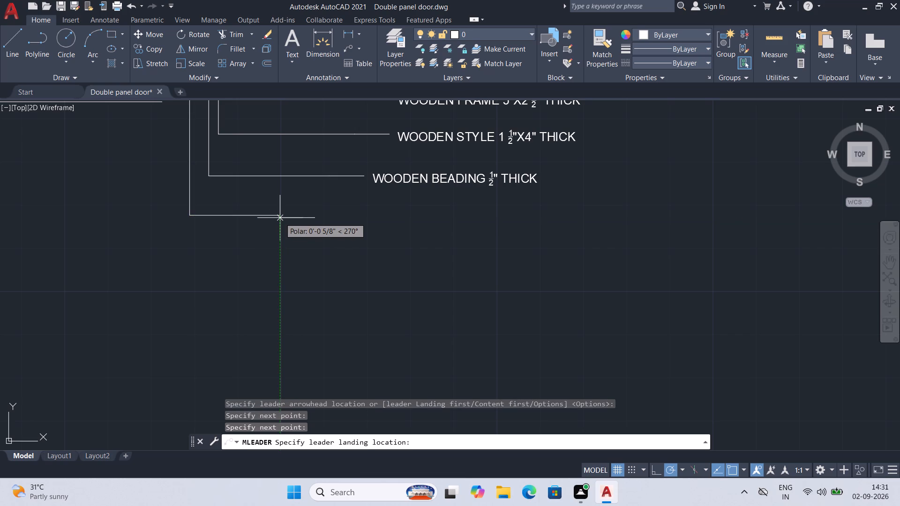
{"action": "key", "text": "space"}
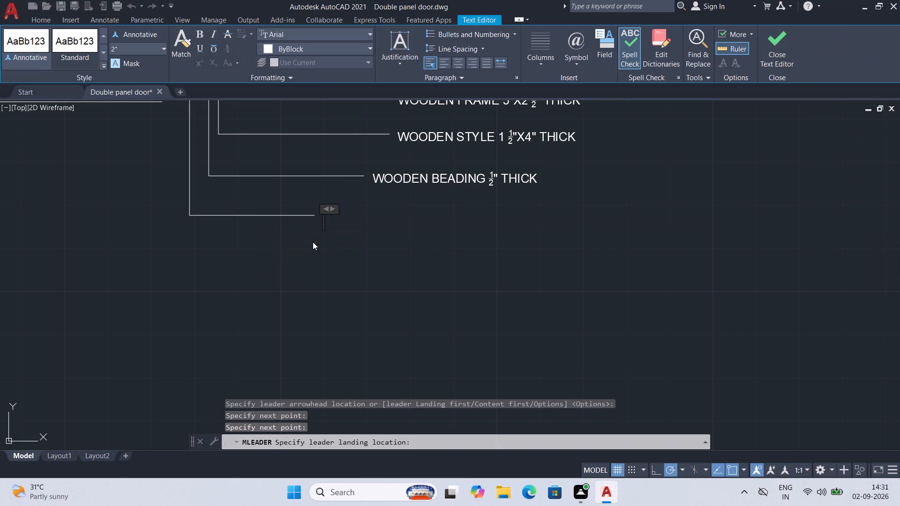
{"action": "type", "text": "WOODEN PANEL"}
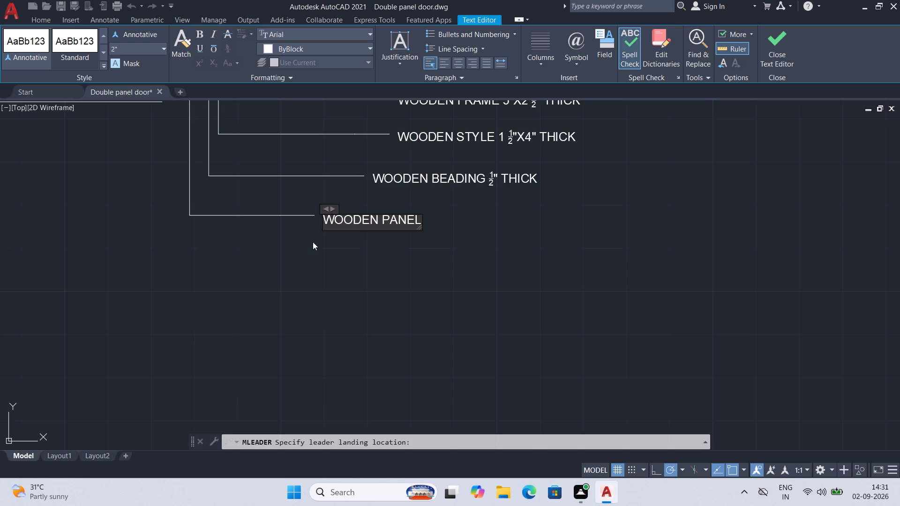
{"action": "key", "text": "space"}
{"action": "type", "text": "1/2\""}
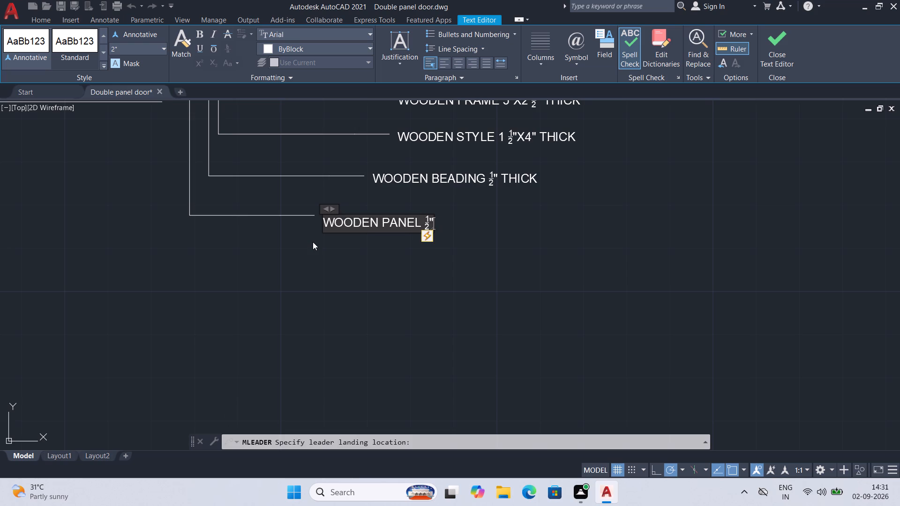
{"action": "key", "text": "x"}
{"action": "type", "text": "2\""}
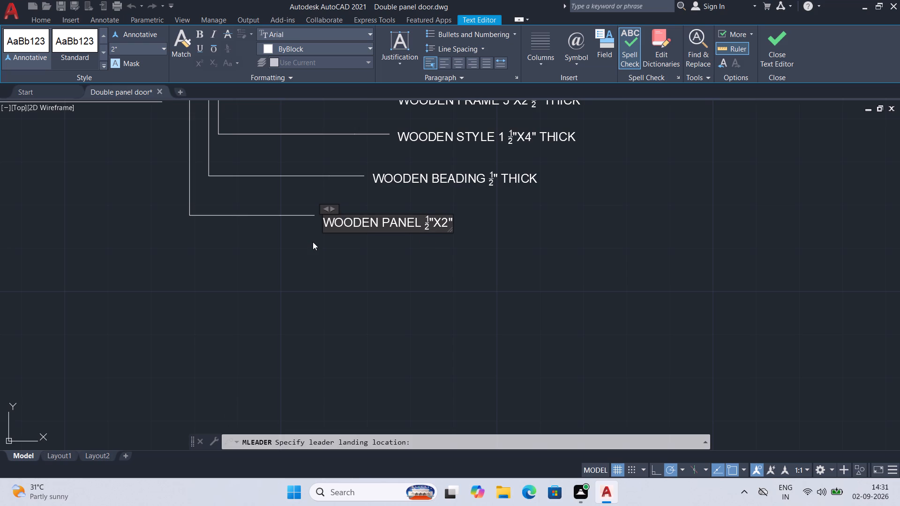
{"action": "type", "text": "-7"}
{"action": "key", "text": "shift+quotedbl"}
{"action": "key", "text": "space"}
{"action": "type", "text": "THICK"}
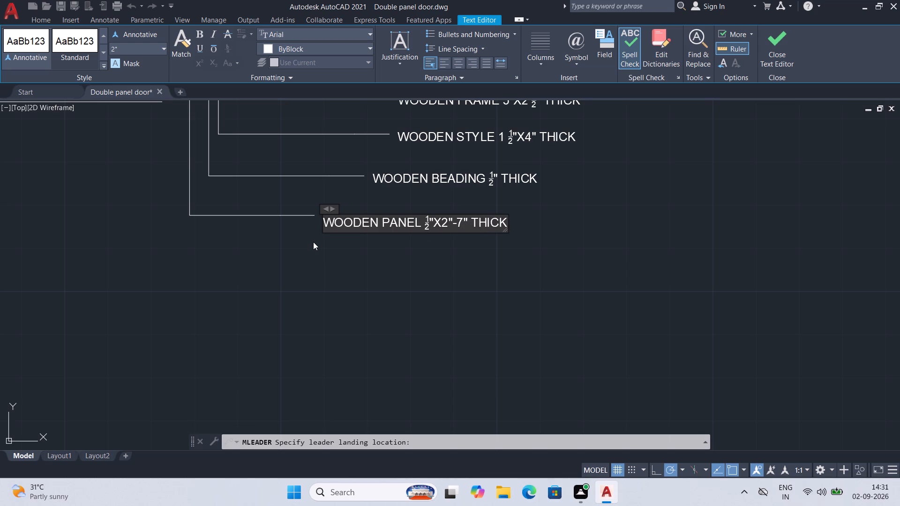
{"action": "left_click", "coordinate": [456, 283]}
Add a multileader from the middle stile at the door's centre, landing below the wooden panel note, reading MIDDLE STYLE 1 1/2"X4"THICK.
{"action": "key", "text": "space"}
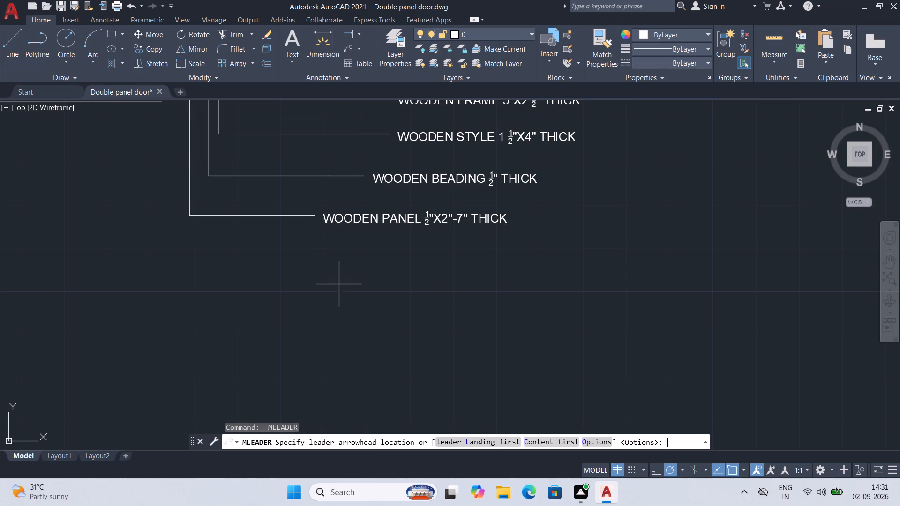
{"action": "scroll", "coordinate": [342, 284], "scroll_direction": "down", "scroll_amount": 1}
{"action": "scroll", "coordinate": [205, 219], "scroll_direction": "down", "scroll_amount": 1}
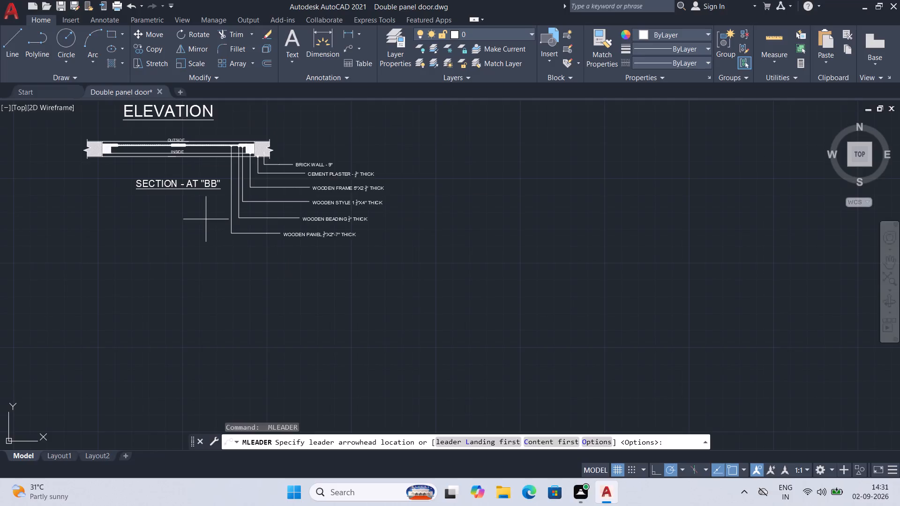
{"action": "scroll", "coordinate": [211, 178], "scroll_direction": "up", "scroll_amount": 2}
{"action": "middle_click_drag", "start_coordinate": [181, 159], "coordinate": [186, 270]}
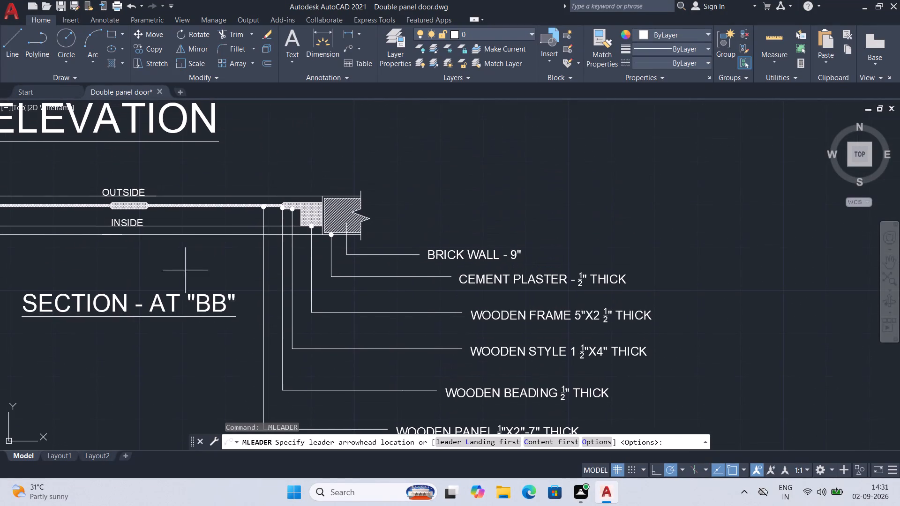
{"action": "left_click", "coordinate": [138, 207]}
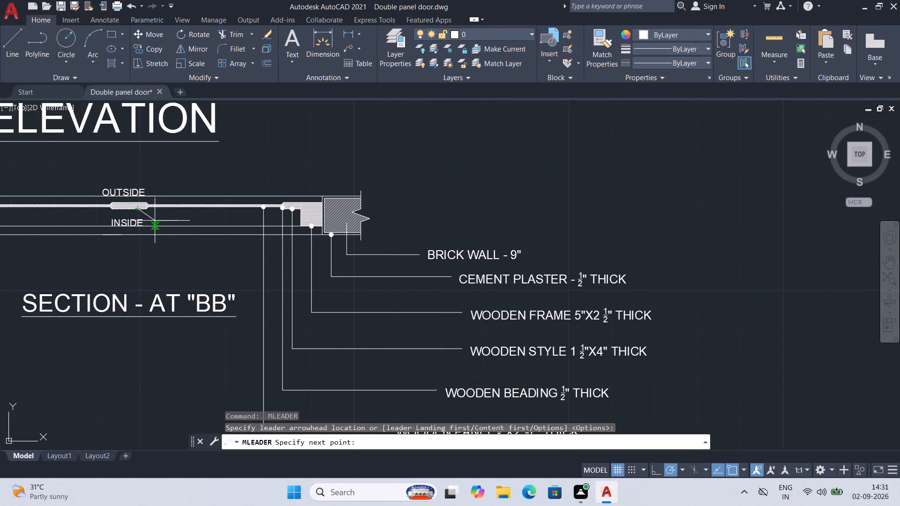
{"action": "left_click", "coordinate": [158, 251]}
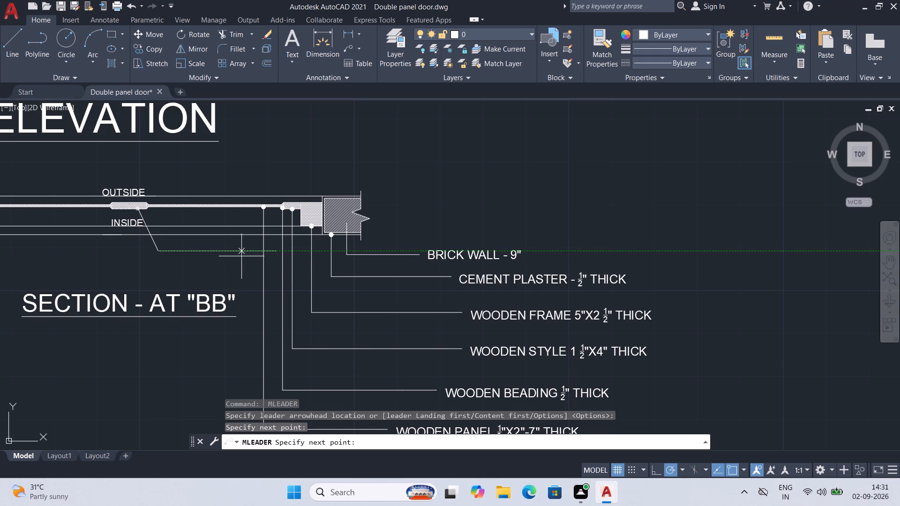
{"action": "left_click", "coordinate": [241, 256]}
{"action": "middle_click_drag", "start_coordinate": [242, 380], "coordinate": [258, 217]}
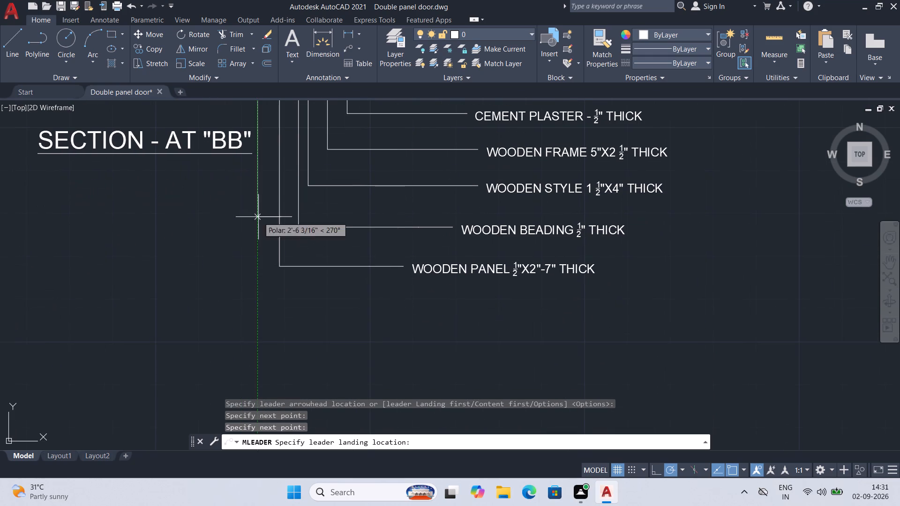
{"action": "left_click", "coordinate": [257, 320]}
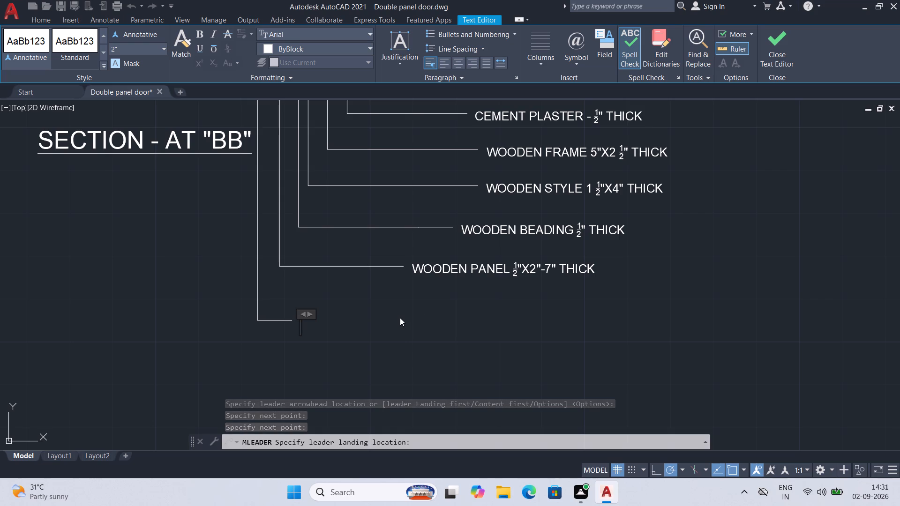
{"action": "type", "text": "MIDDLE"}
{"action": "key", "text": "space"}
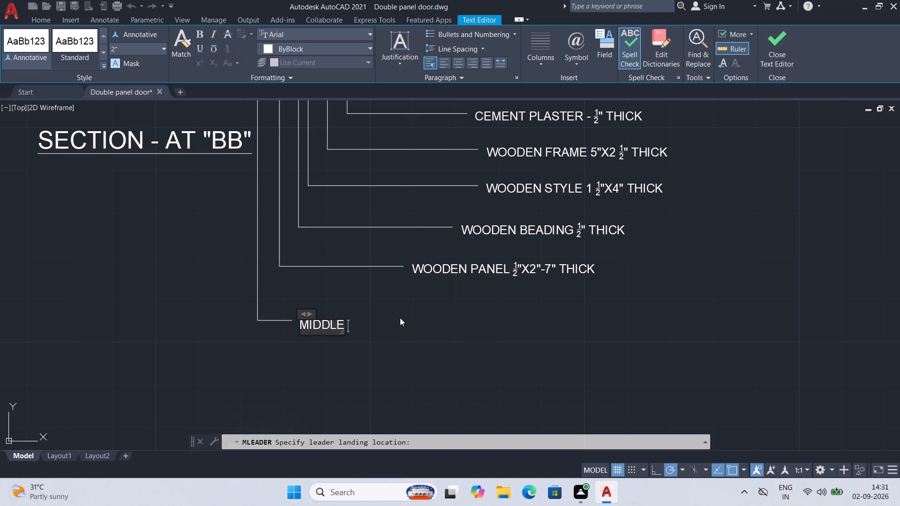
{"action": "type", "text": "STYLE"}
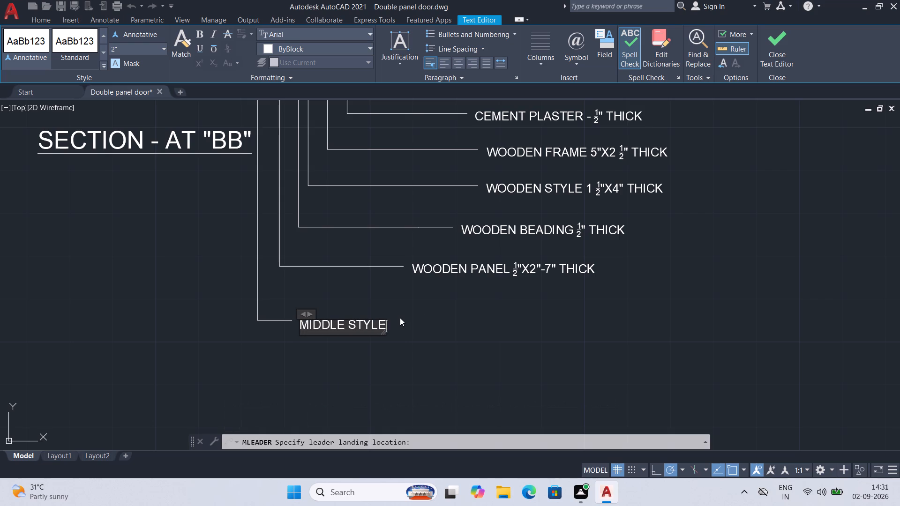
{"action": "key", "text": "space"}
{"action": "type", "text": "1 1/2"}
{"action": "key", "text": "shift+quotedbl"}
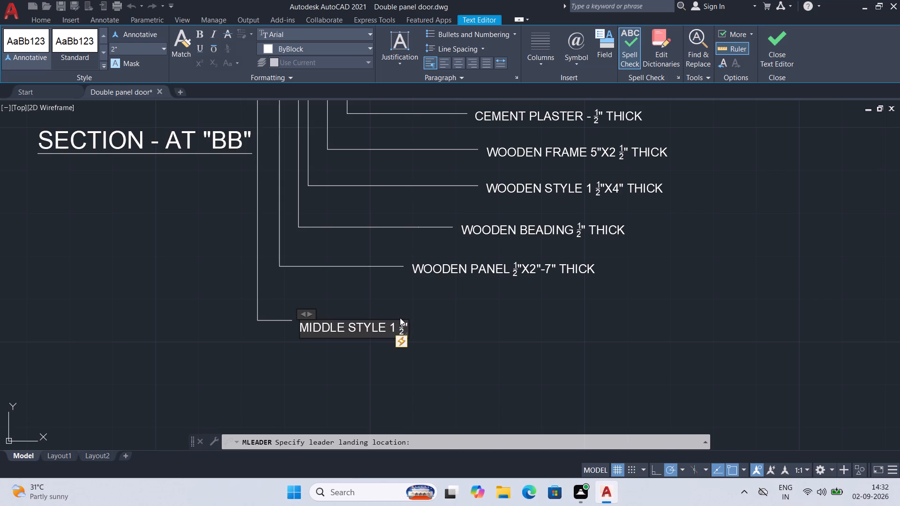
{"action": "key", "text": "x"}
{"action": "key", "text": "4"}
{"action": "key", "text": "shift+quotedbl"}
{"action": "type", "text": "THICK"}
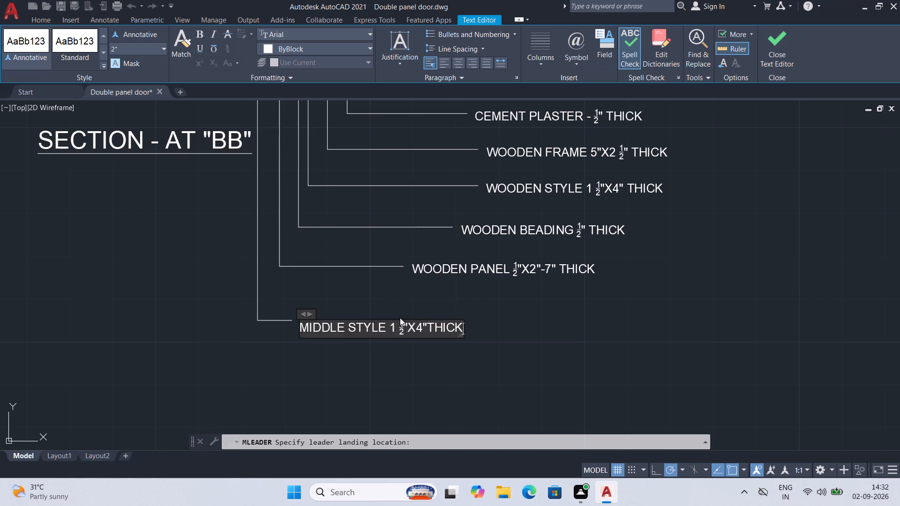
{"action": "left_click", "coordinate": [612, 340]}
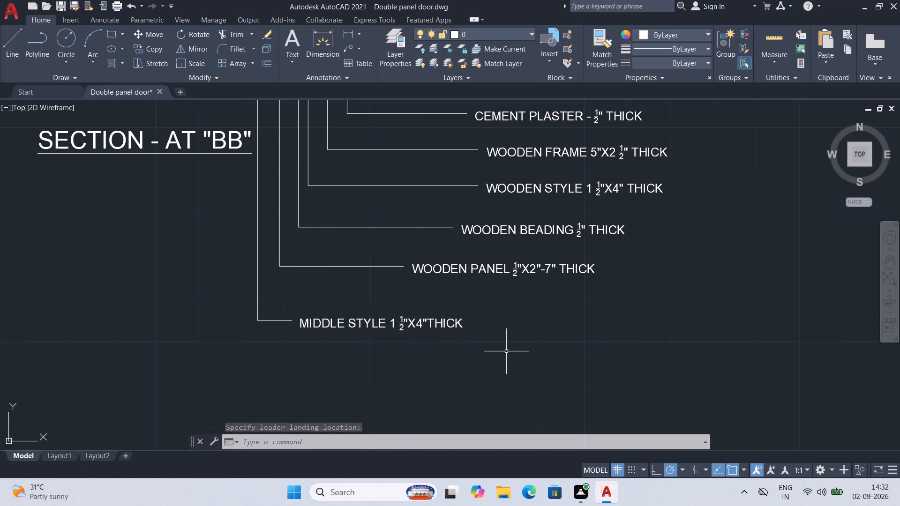
Save the drawing.
{"action": "key", "text": "ctrl+s"}
{"action": "key", "text": "ctrl+s"}
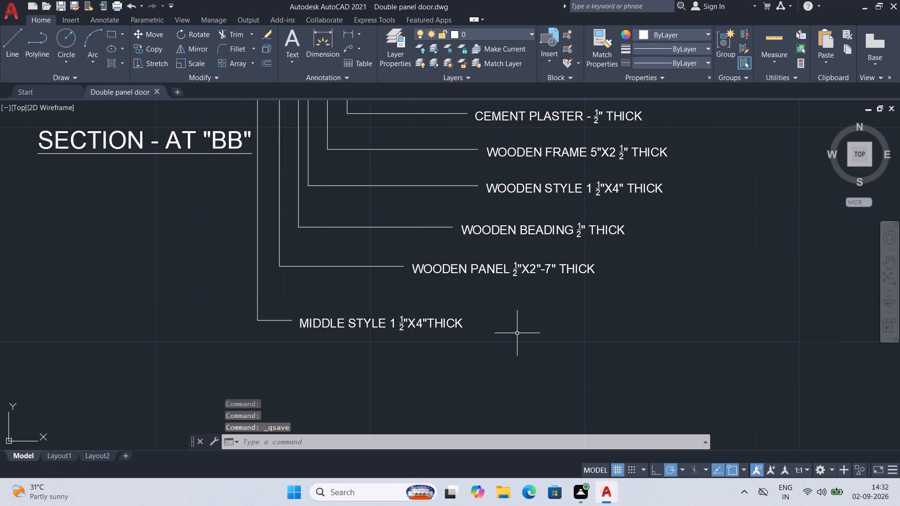
Align all seven section BB multileaders with the Distribute option, spacing their notes evenly in a vertical column beside the brick wall.
{"action": "type", "text": "MLA"}
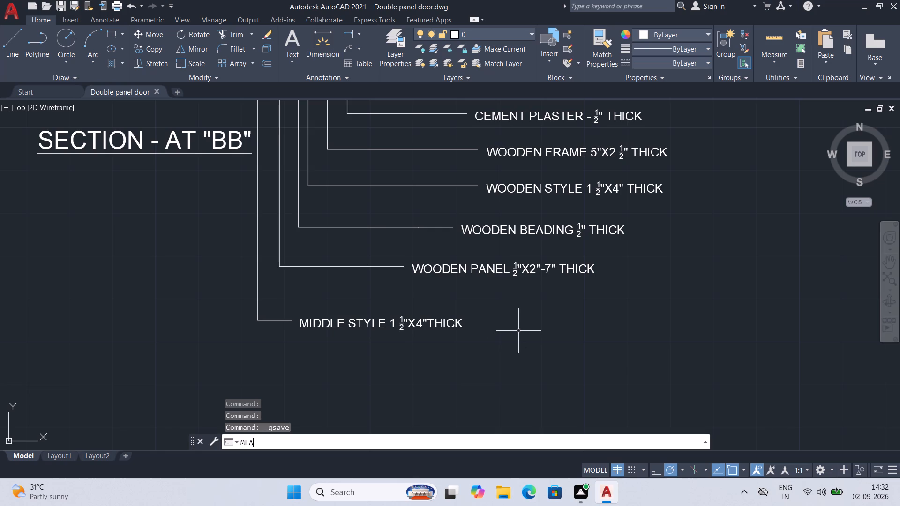
{"action": "key", "text": "Return"}
{"action": "scroll", "coordinate": [592, 311], "scroll_direction": "down", "scroll_amount": 1}
{"action": "left_click", "coordinate": [593, 144]}
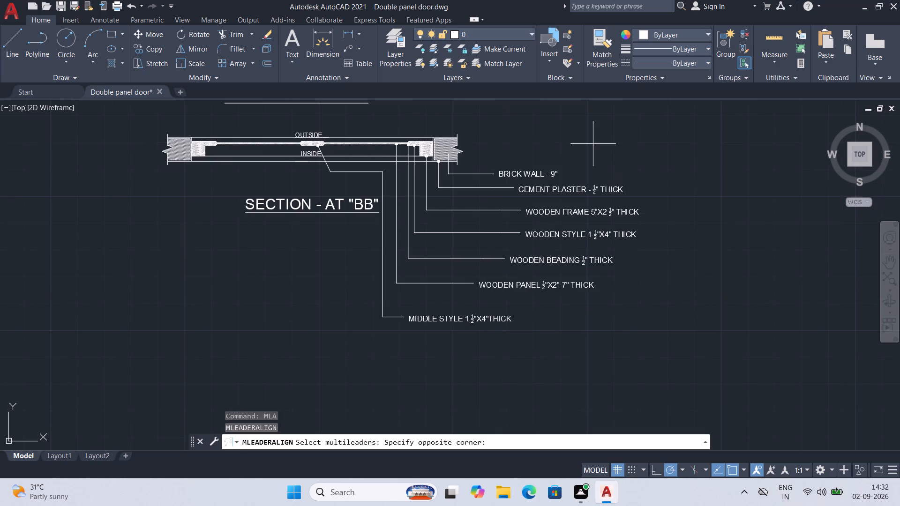
{"action": "left_click", "coordinate": [476, 336]}
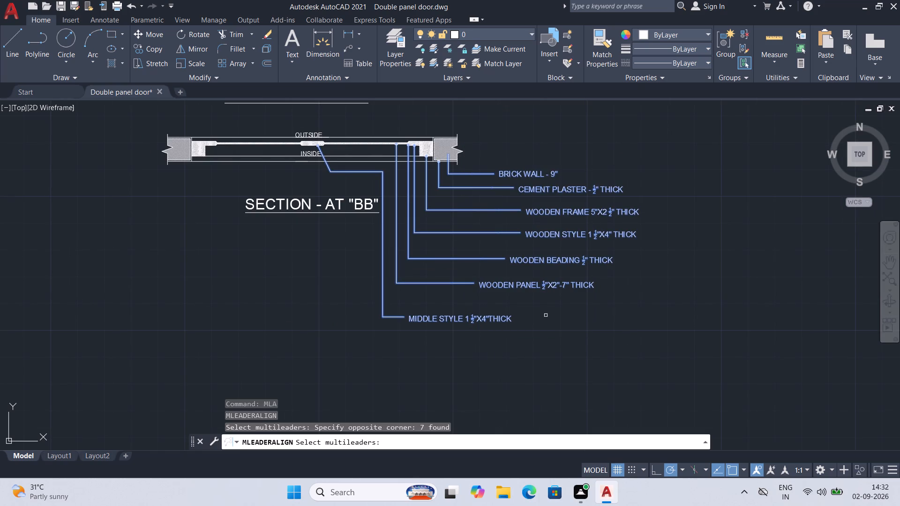
{"action": "key", "text": "Return"}
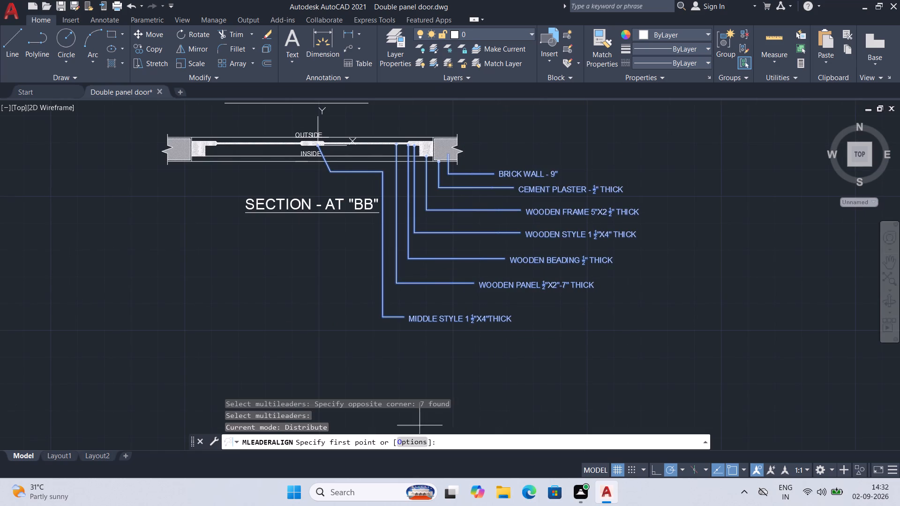
{"action": "left_click", "coordinate": [400, 443]}
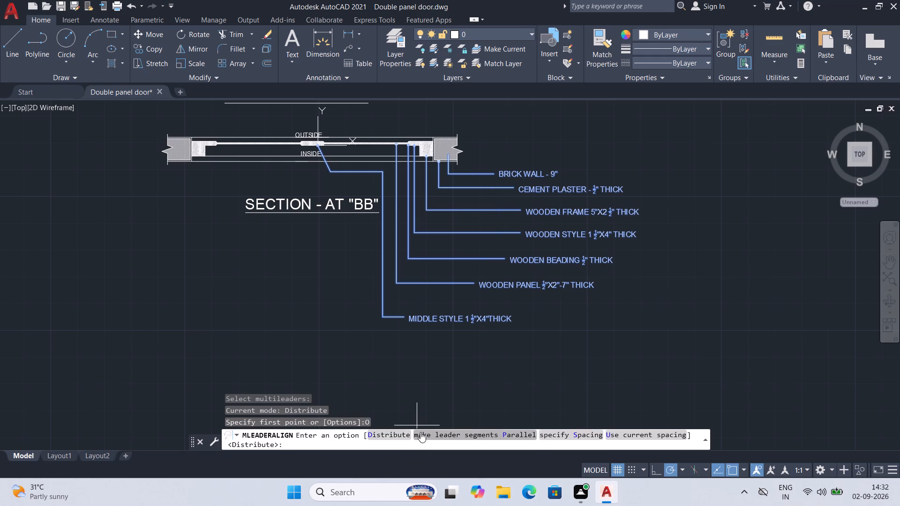
{"action": "left_click", "coordinate": [374, 436]}
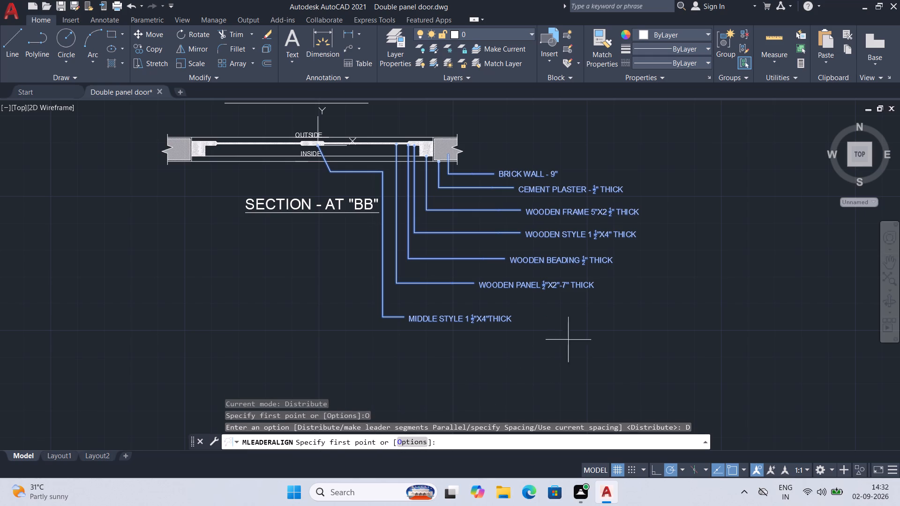
{"action": "left_click", "coordinate": [495, 163]}
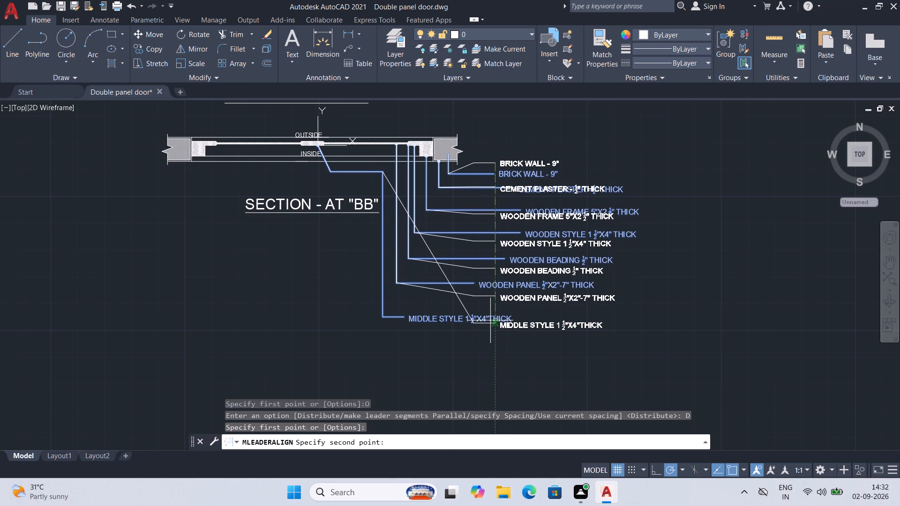
{"action": "left_click", "coordinate": [490, 319]}
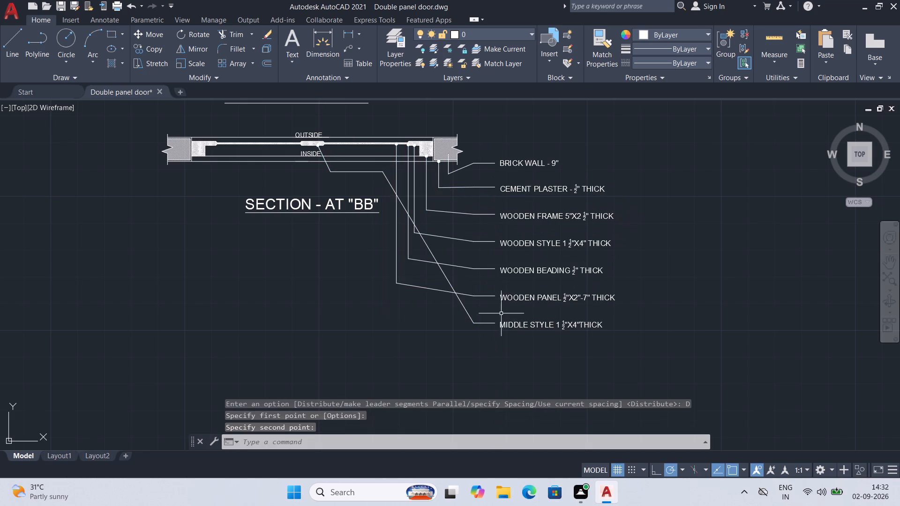
Reshape the middle style leader so its bend drops below the section title and its note sits under the wooden panel note.
{"action": "left_click", "coordinate": [390, 186]}
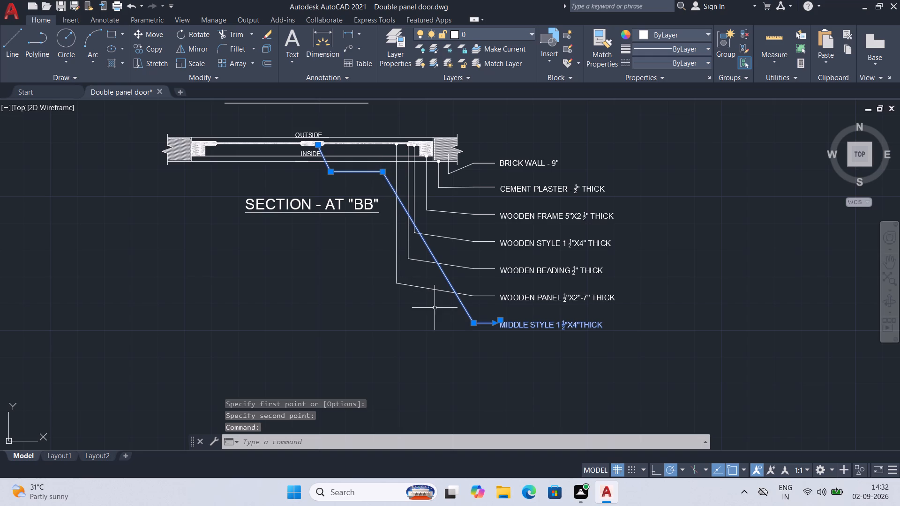
{"action": "left_click", "coordinate": [473, 325]}
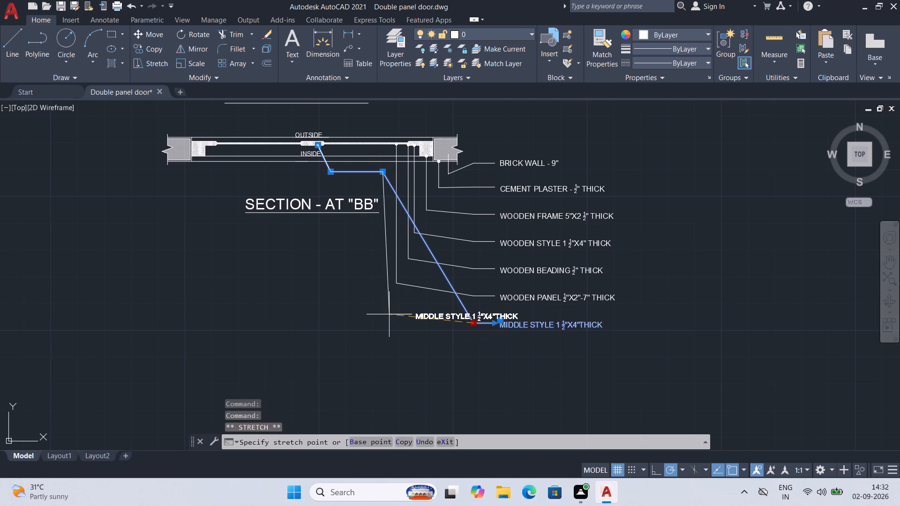
{"action": "left_click", "coordinate": [389, 314]}
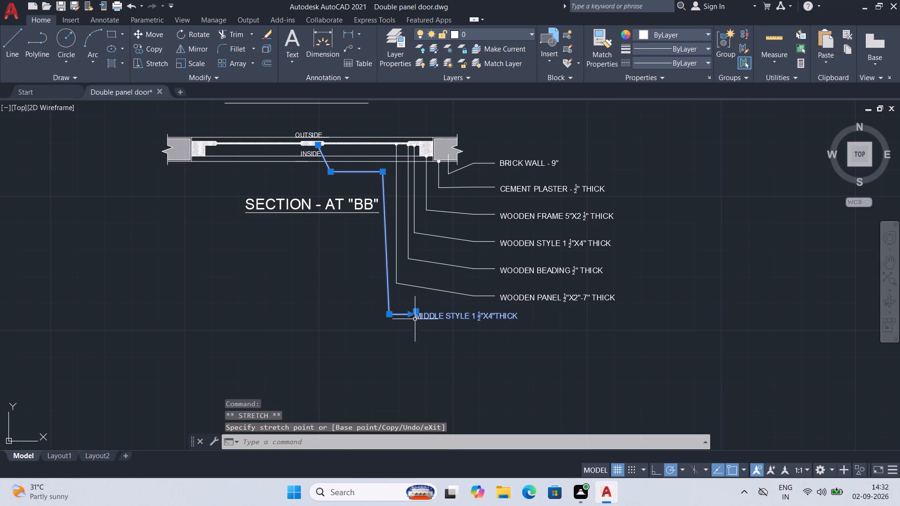
{"action": "left_click", "coordinate": [417, 313]}
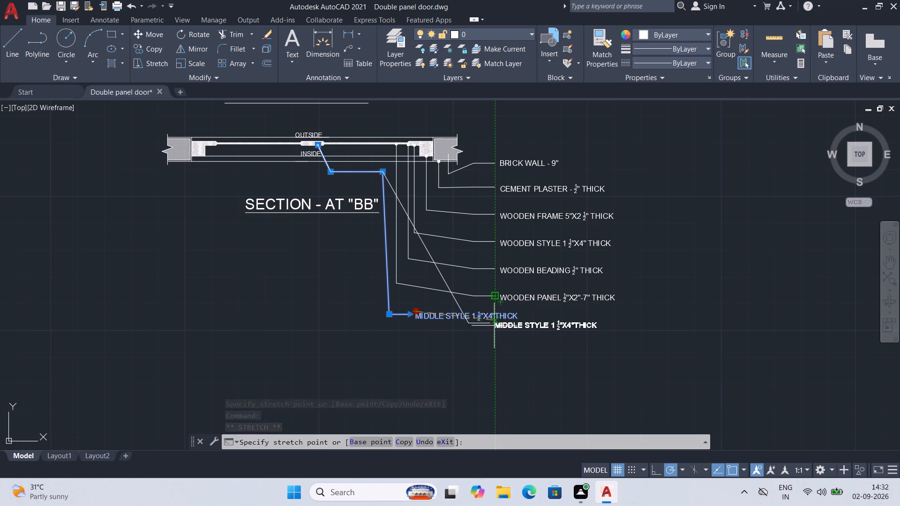
{"action": "left_click", "coordinate": [494, 326]}
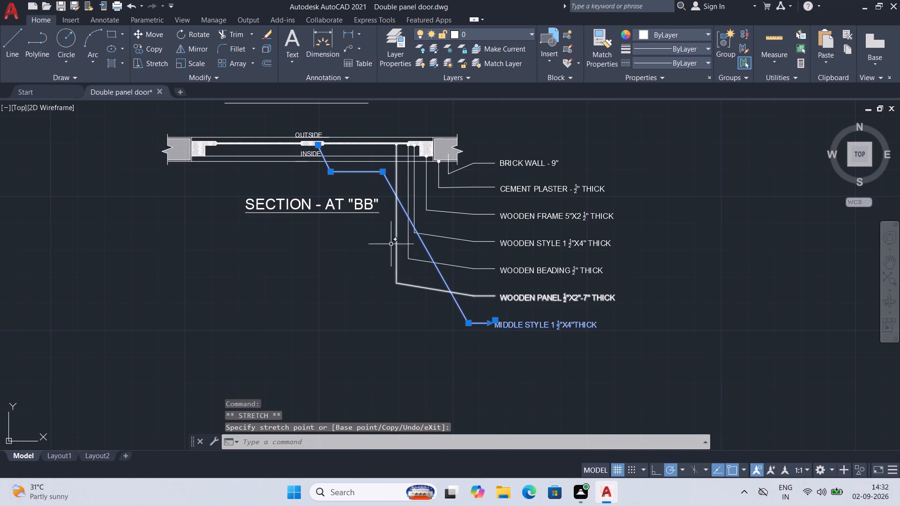
{"action": "left_click", "coordinate": [384, 173]}
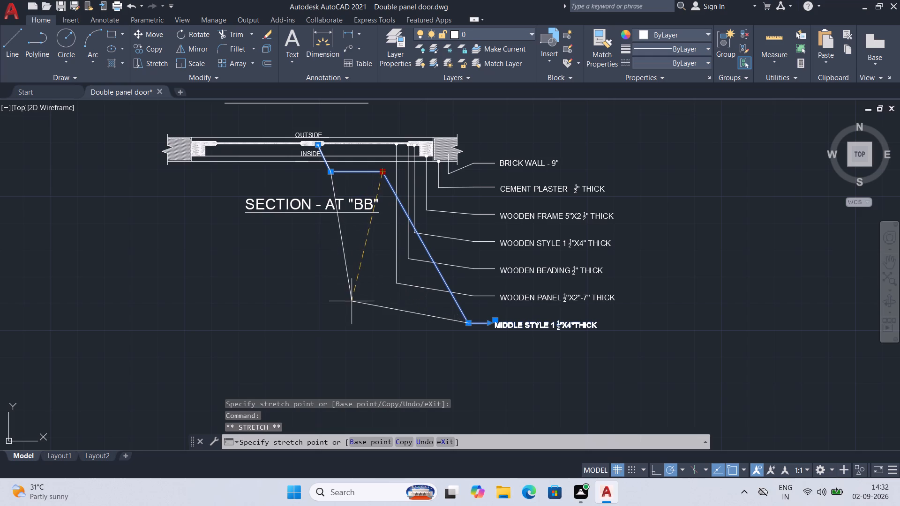
{"action": "left_click", "coordinate": [345, 306]}
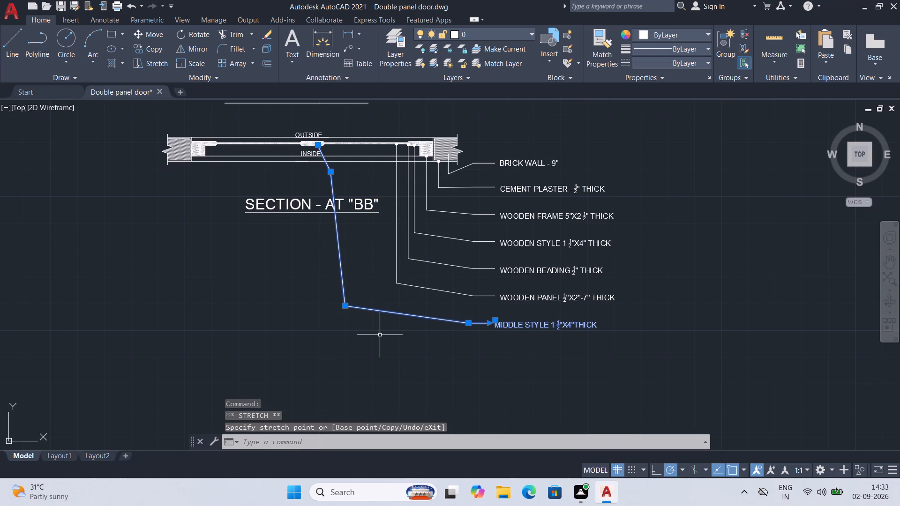
Save the drawing with the reshaped leader.
{"action": "key", "text": "ctrl+s"}
Move the SECTION - AT "BB" title horizontally to the left, clear of the middle style leader.
{"action": "left_click", "coordinate": [357, 196]}
{"action": "left_click", "coordinate": [355, 214]}
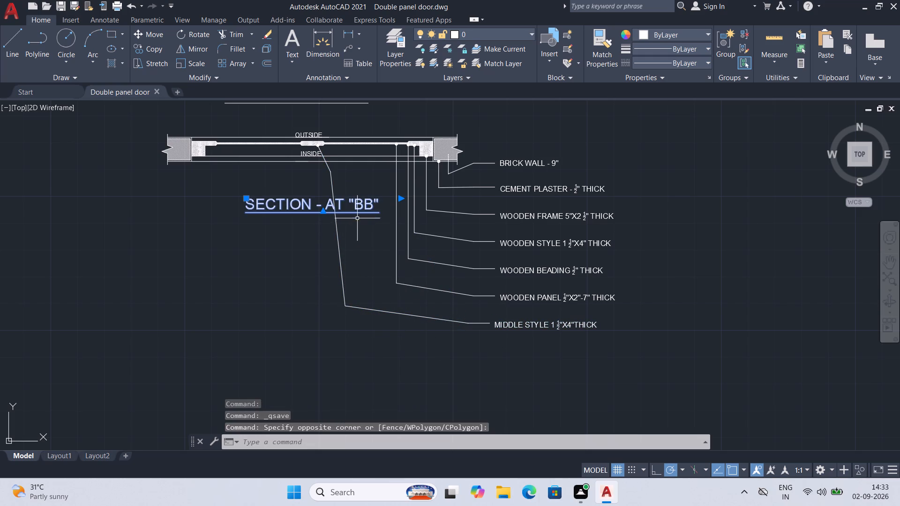
{"action": "key", "text": "m"}
{"action": "key", "text": "Return"}
{"action": "left_click", "coordinate": [315, 220]}
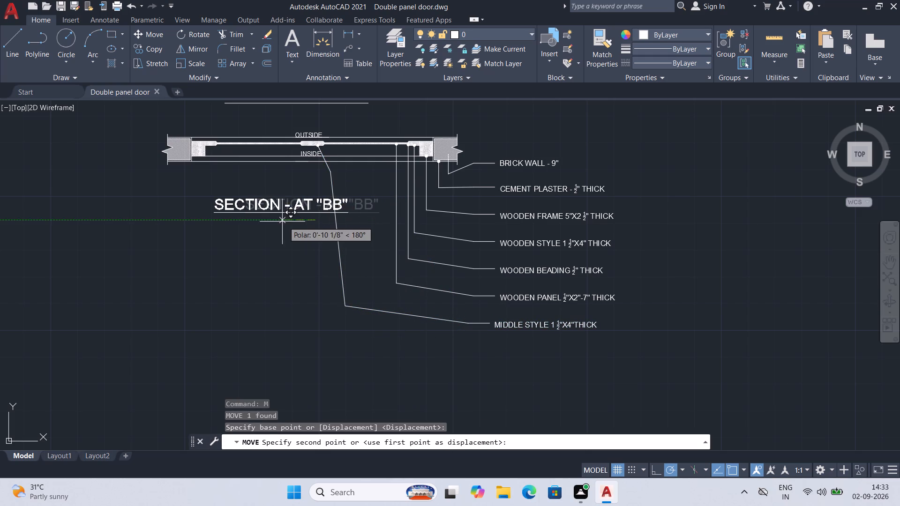
{"action": "left_click", "coordinate": [261, 221]}
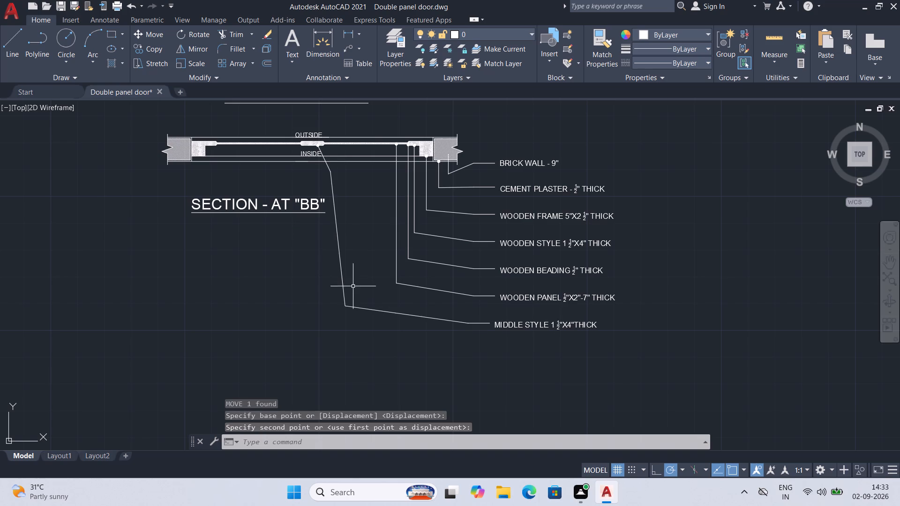
Save the drawing with the repositioned section title.
{"action": "key", "text": "ctrl+s"}
{"action": "key", "text": "ctrl+s"}
{"action": "key", "text": "ctrl+s"}
{"action": "key", "text": "ctrl+s"}
{"action": "key", "text": "ctrl+s"}
{"action": "key", "text": "ctrl+s"}
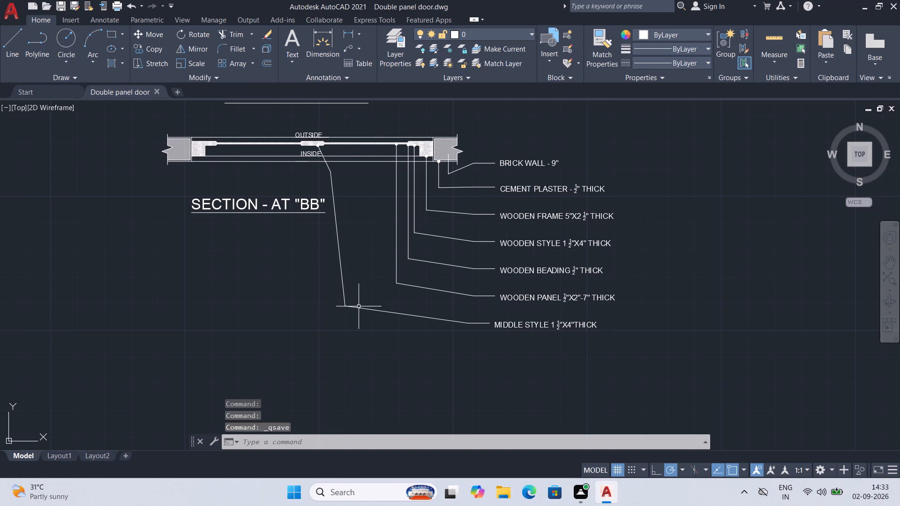
{"action": "key", "text": "ctrl+s"}
{"action": "key", "text": "ctrl+s"}
{"action": "key", "text": "ctrl+s"}
{"action": "key", "text": "ctrl+s"}
Review the whole sheet with the elevation and sections AA and BB, then examine the upper door elevation and its section markers.
{"action": "scroll", "coordinate": [439, 314], "scroll_direction": "down", "scroll_amount": 2}
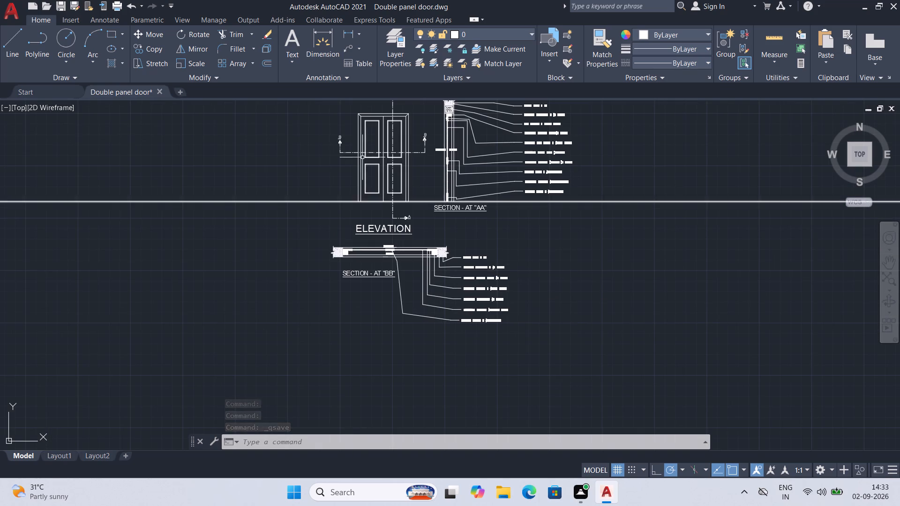
{"action": "scroll", "coordinate": [370, 152], "scroll_direction": "up", "scroll_amount": 3}
{"action": "scroll", "coordinate": [525, 218], "scroll_direction": "down", "scroll_amount": 3}
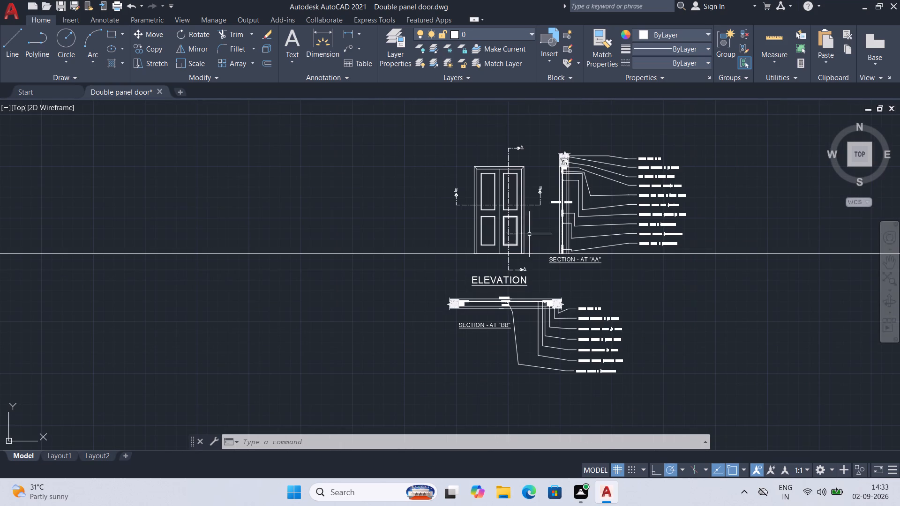
{"action": "left_click", "coordinate": [885, 284]}
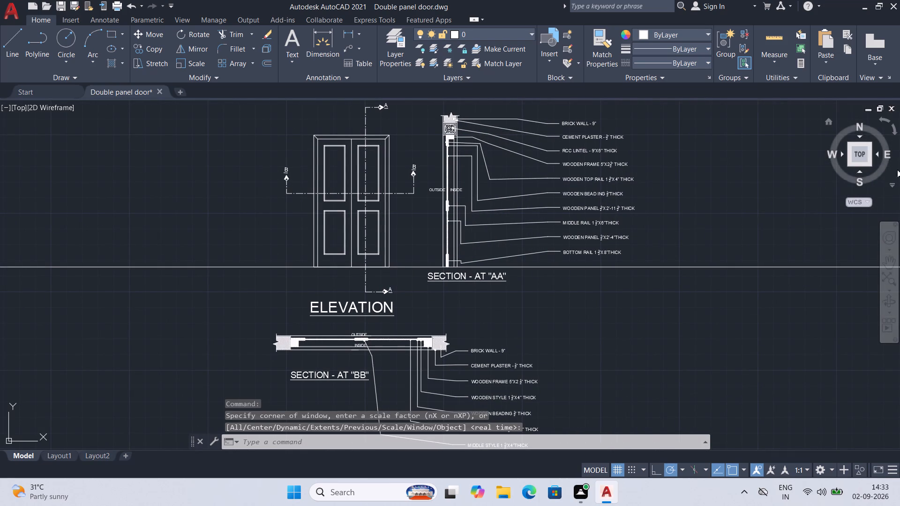
{"action": "left_click", "coordinate": [855, 154]}
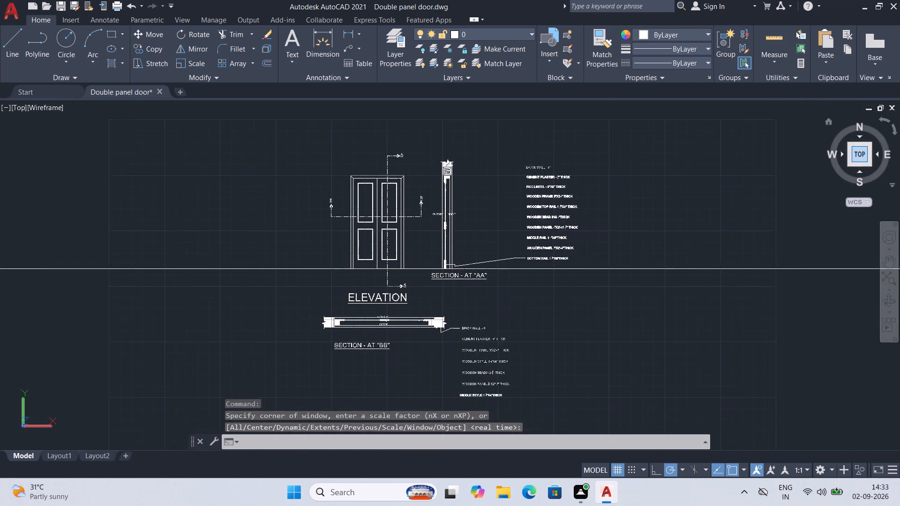
{"action": "left_click", "coordinate": [885, 282]}
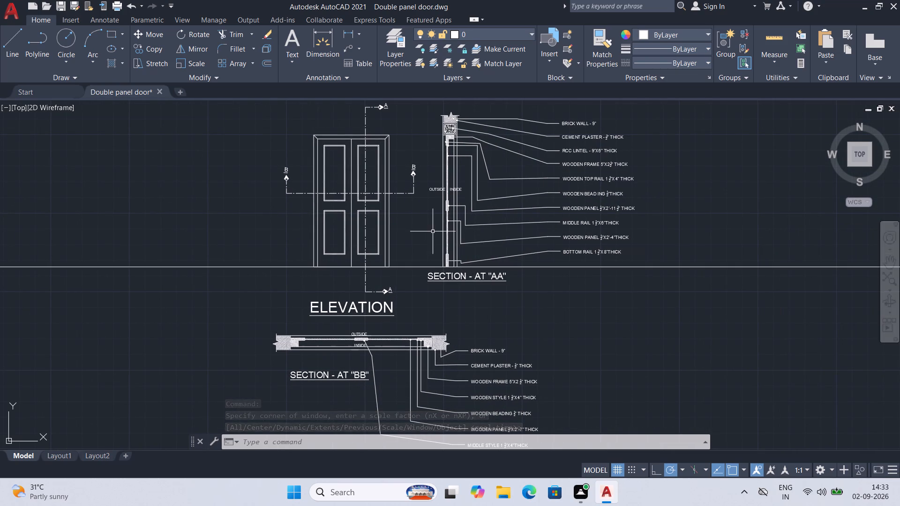
{"action": "scroll", "coordinate": [430, 225], "scroll_direction": "up", "scroll_amount": 2}
{"action": "middle_click_drag", "start_coordinate": [383, 186], "coordinate": [593, 370]}
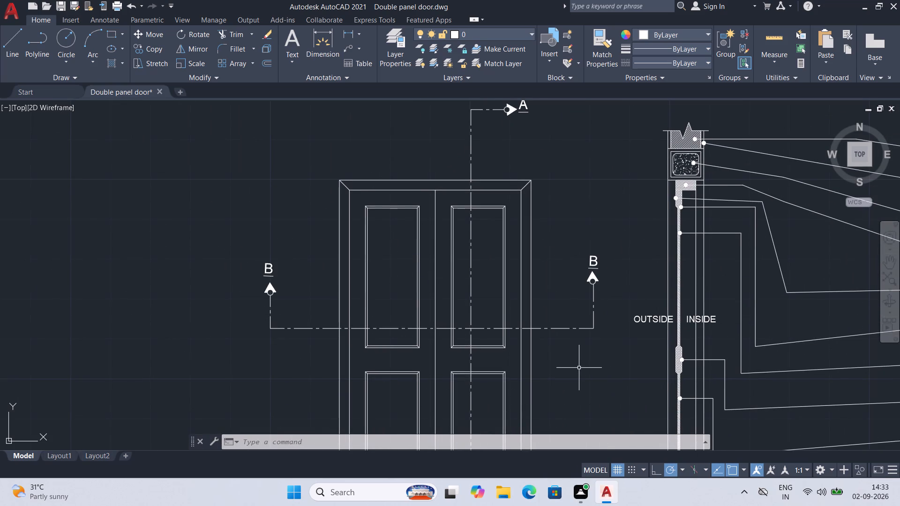
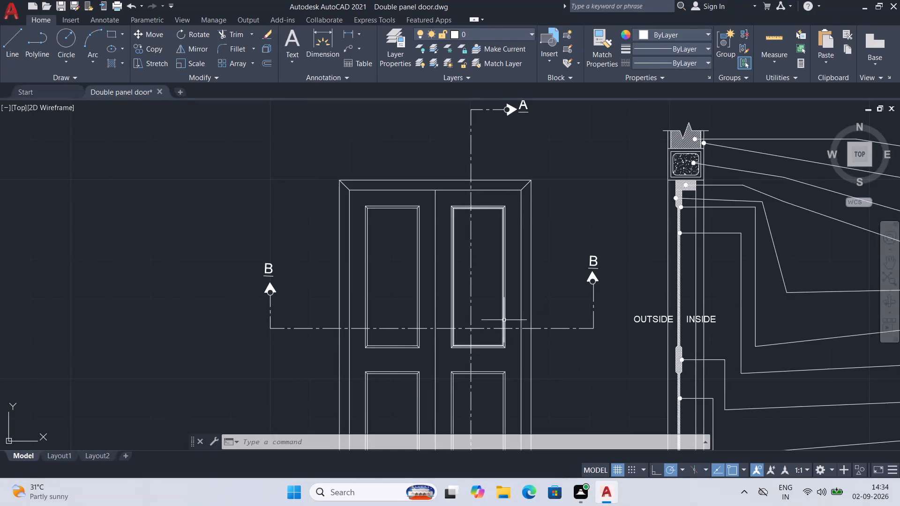
Add a horizontal linear dimension across the left frame member's width, placed just above the elevation's upper-left corner.
{"action": "scroll", "coordinate": [400, 285], "scroll_direction": "up", "scroll_amount": 1}
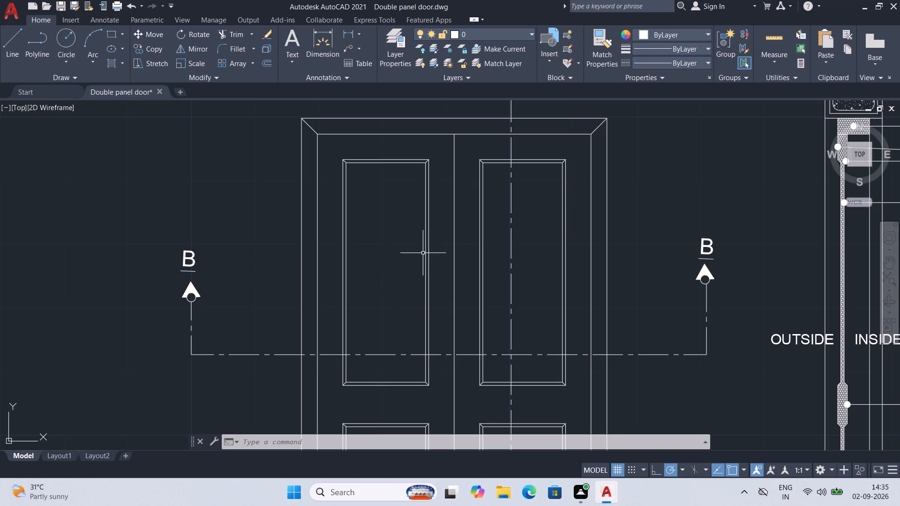
{"action": "scroll", "coordinate": [390, 226], "scroll_direction": "down", "scroll_amount": 1}
{"action": "middle_click_drag", "start_coordinate": [390, 225], "coordinate": [410, 264]}
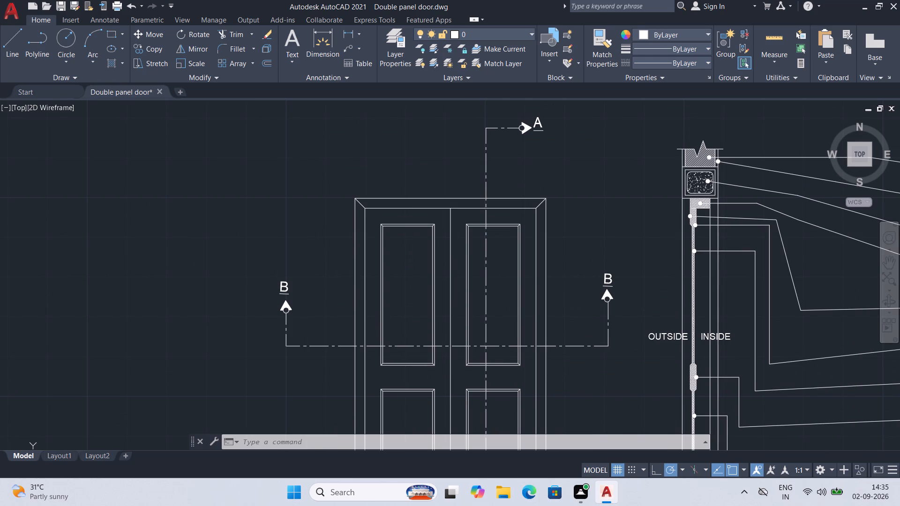
{"action": "type", "text": "DLI"}
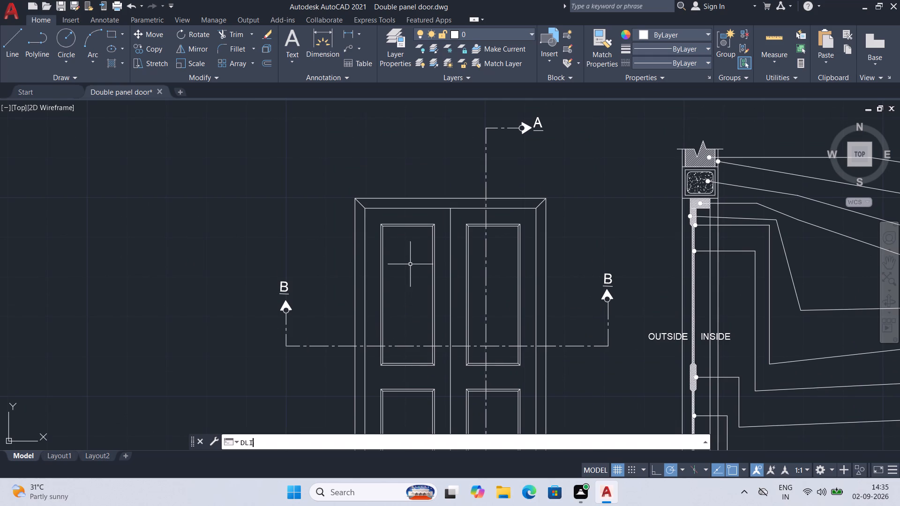
{"action": "key", "text": "Return"}
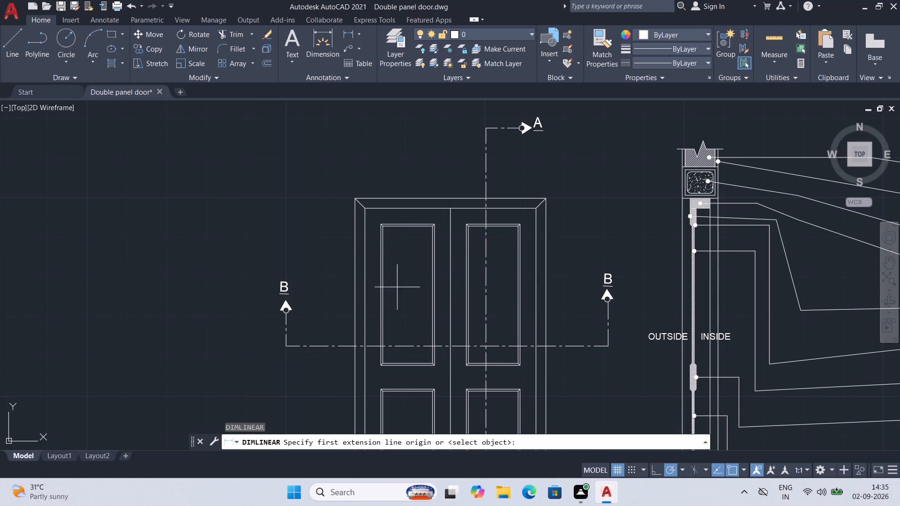
{"action": "scroll", "coordinate": [412, 284], "scroll_direction": "up", "scroll_amount": 1}
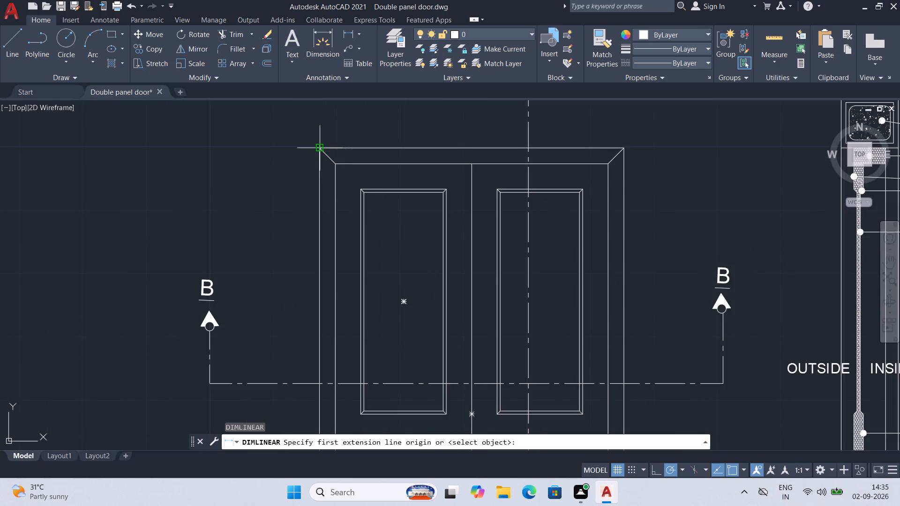
{"action": "left_click", "coordinate": [318, 149]}
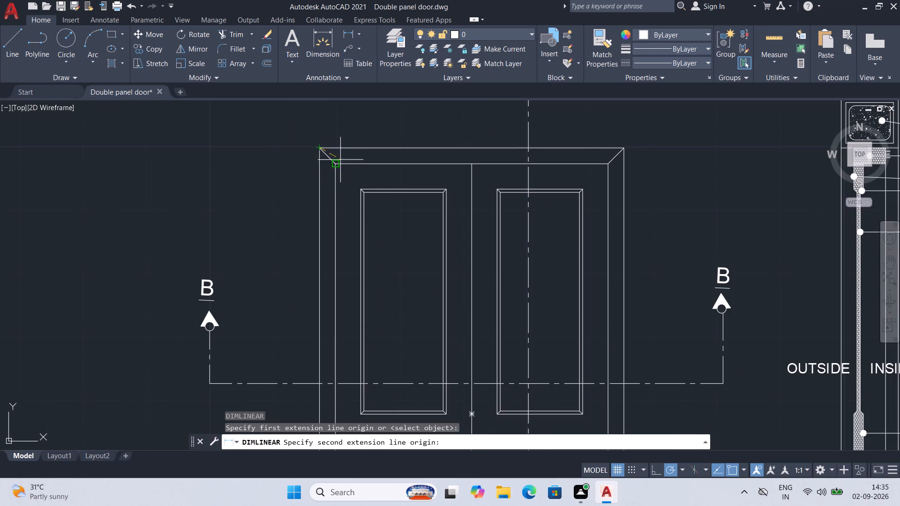
{"action": "left_click", "coordinate": [335, 162]}
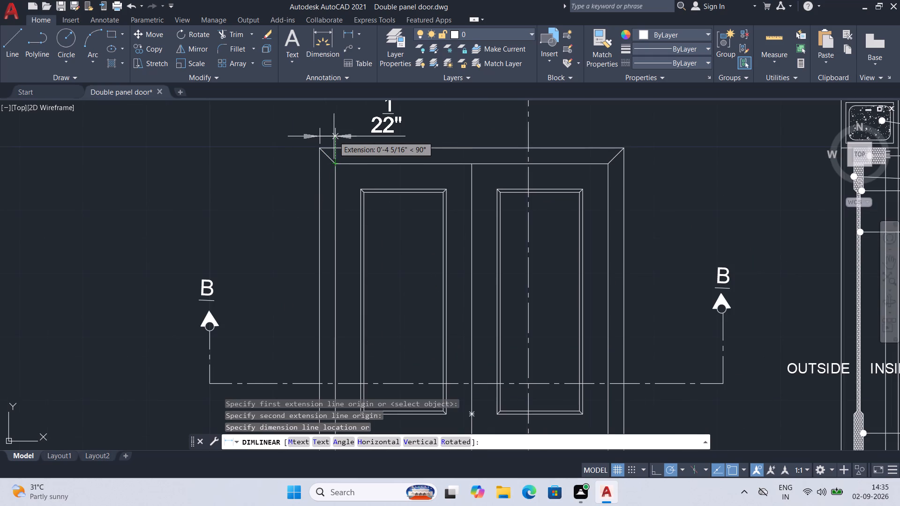
{"action": "left_click", "coordinate": [334, 136]}
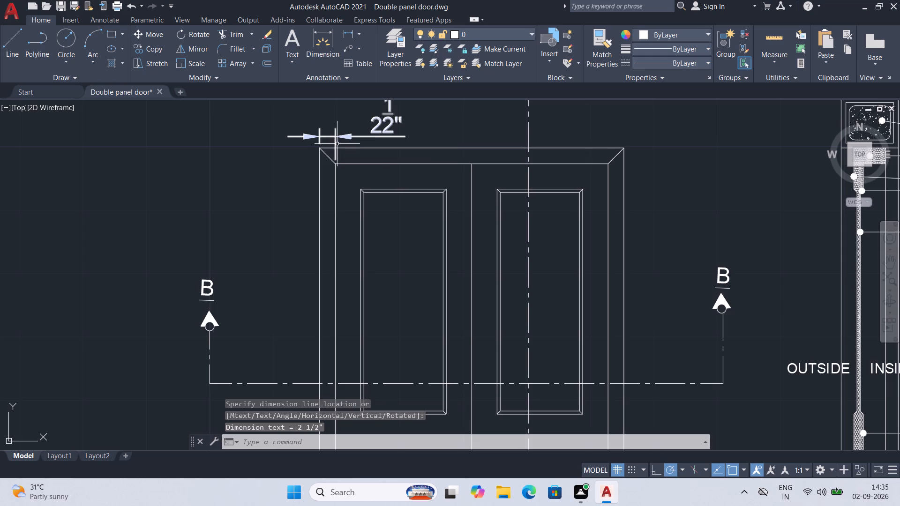
Move the frame-width dimension's text so it is centred above the gap between its extension lines.
{"action": "scroll", "coordinate": [407, 141], "scroll_direction": "down", "scroll_amount": 1}
{"action": "middle_click_drag", "start_coordinate": [421, 138], "coordinate": [355, 239]}
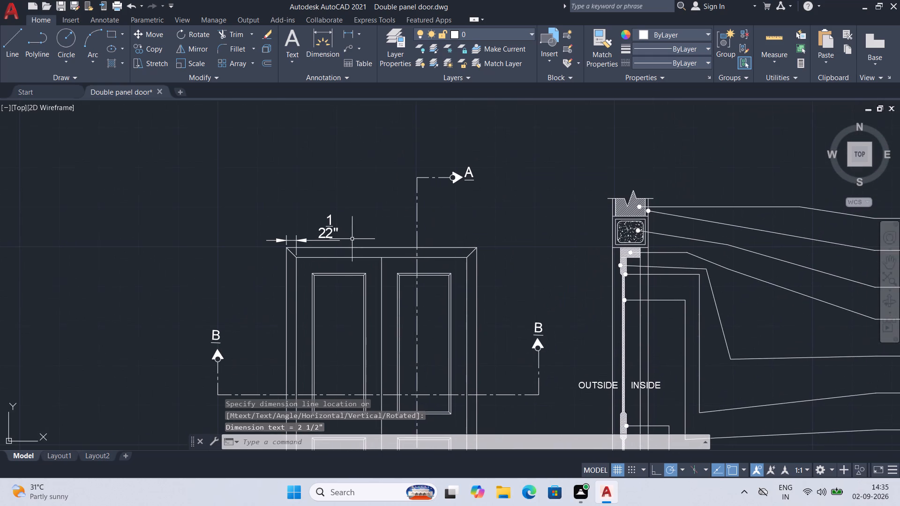
{"action": "scroll", "coordinate": [336, 227], "scroll_direction": "up", "scroll_amount": 2}
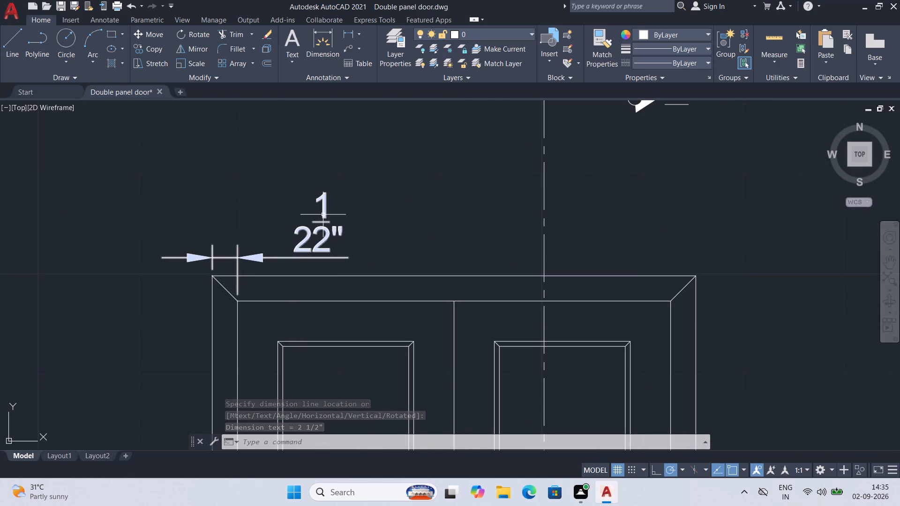
{"action": "left_click", "coordinate": [323, 215]}
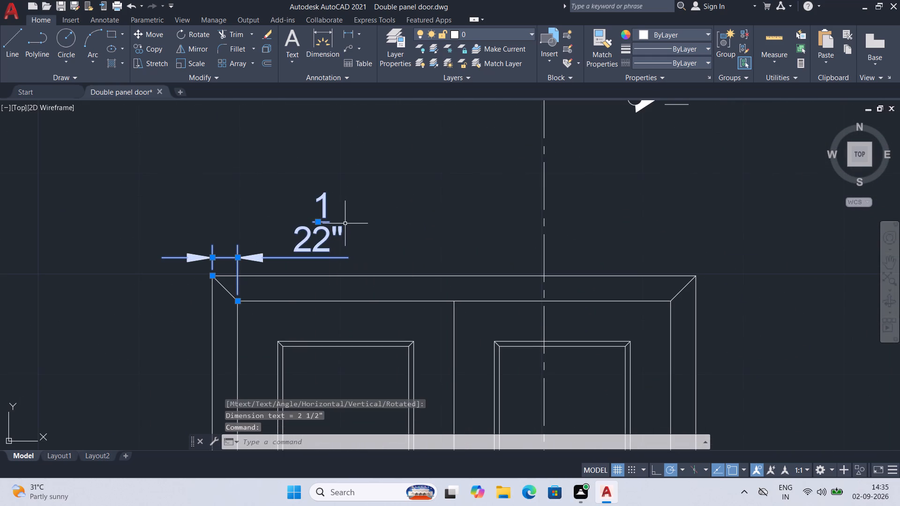
{"action": "left_click", "coordinate": [318, 222]}
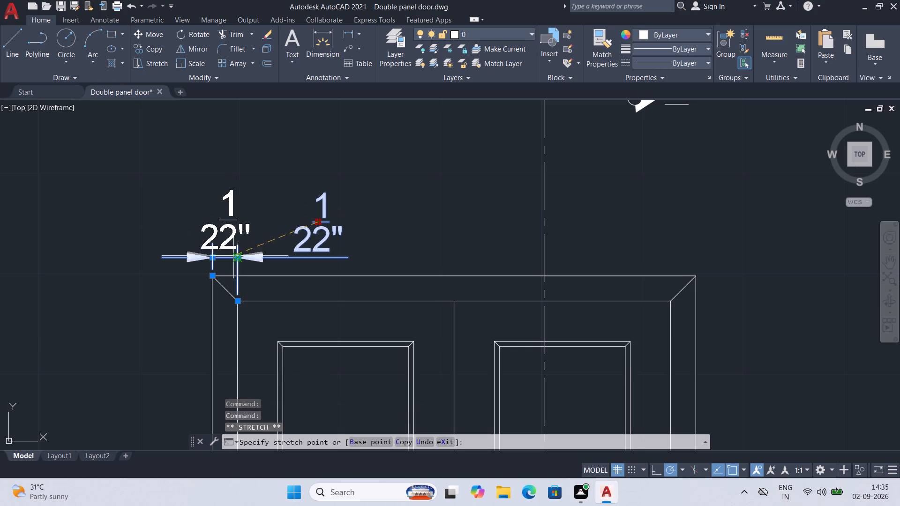
{"action": "left_click", "coordinate": [225, 255]}
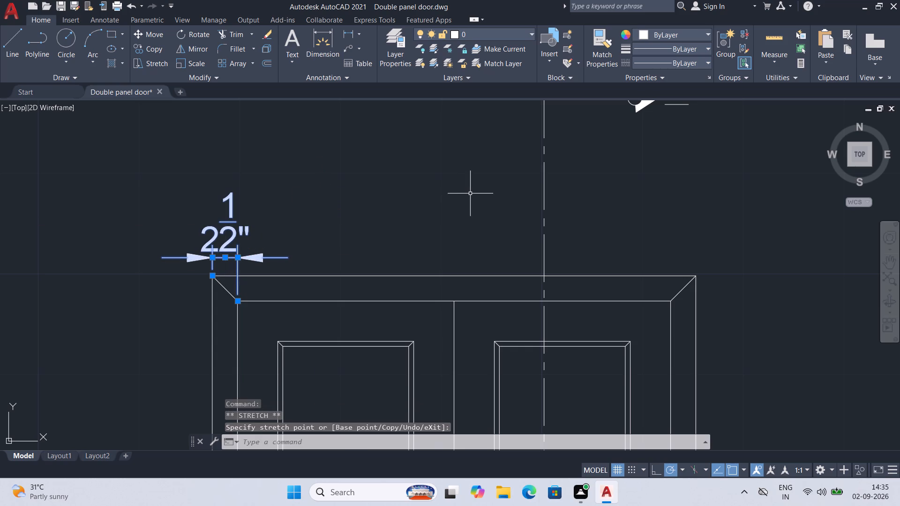
Save the drawing with the frame-width dimension.
{"action": "key", "text": "ctrl+s"}
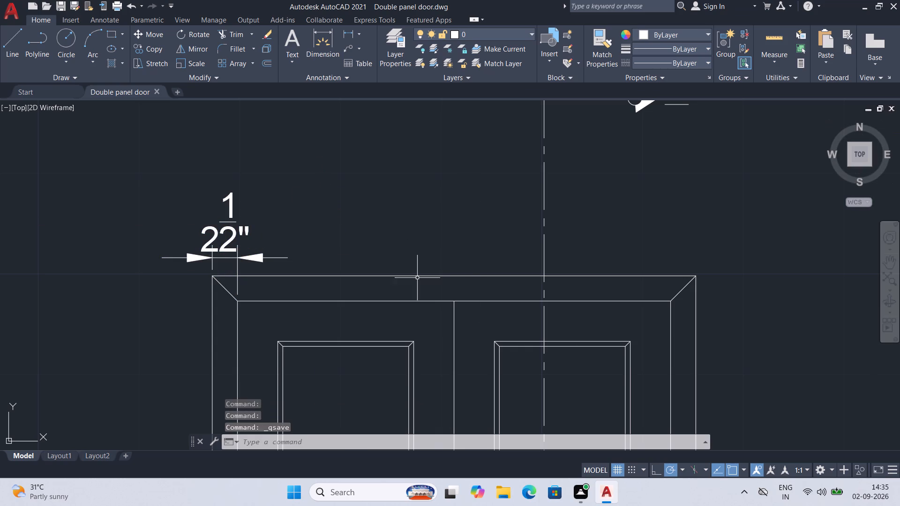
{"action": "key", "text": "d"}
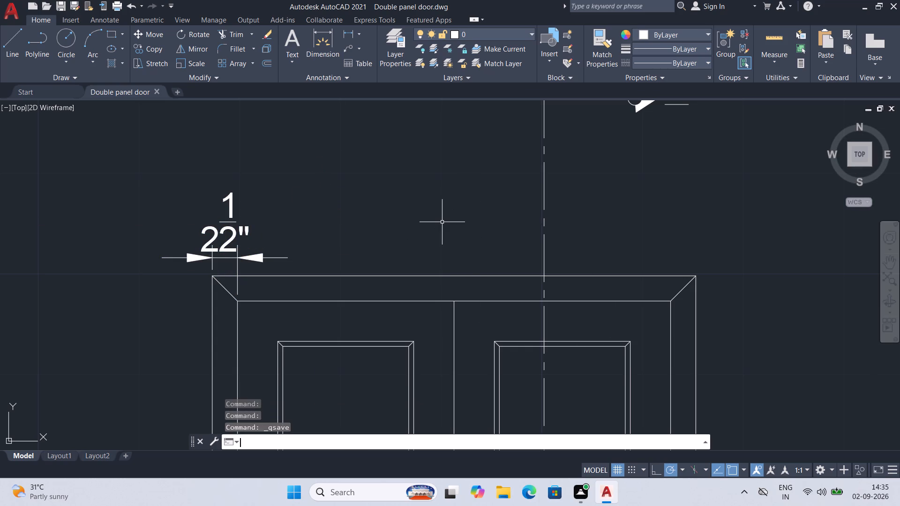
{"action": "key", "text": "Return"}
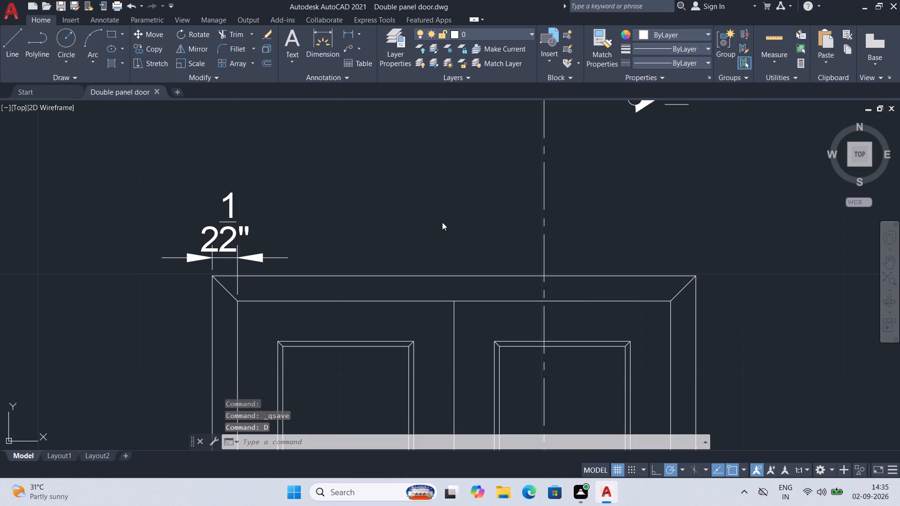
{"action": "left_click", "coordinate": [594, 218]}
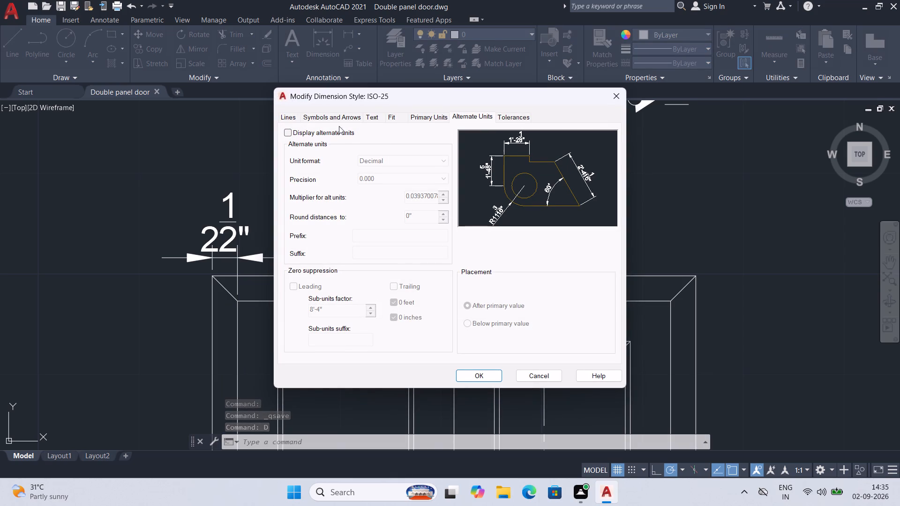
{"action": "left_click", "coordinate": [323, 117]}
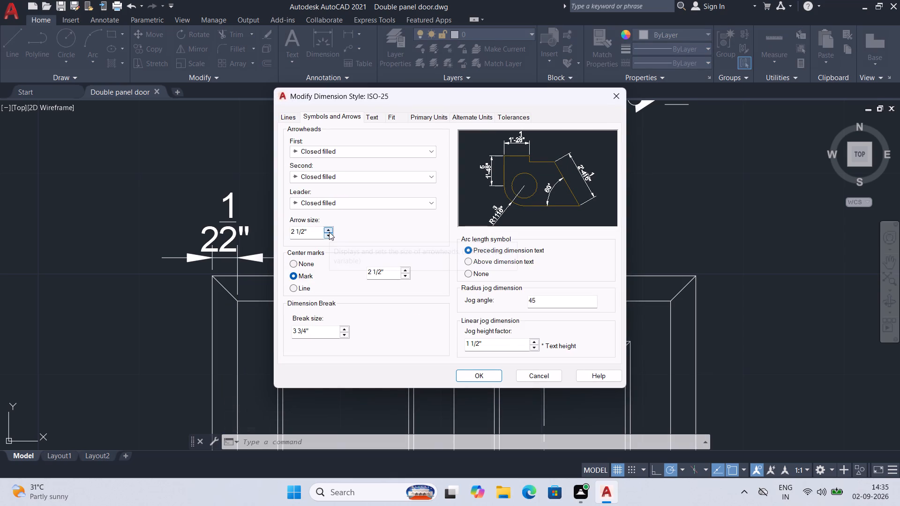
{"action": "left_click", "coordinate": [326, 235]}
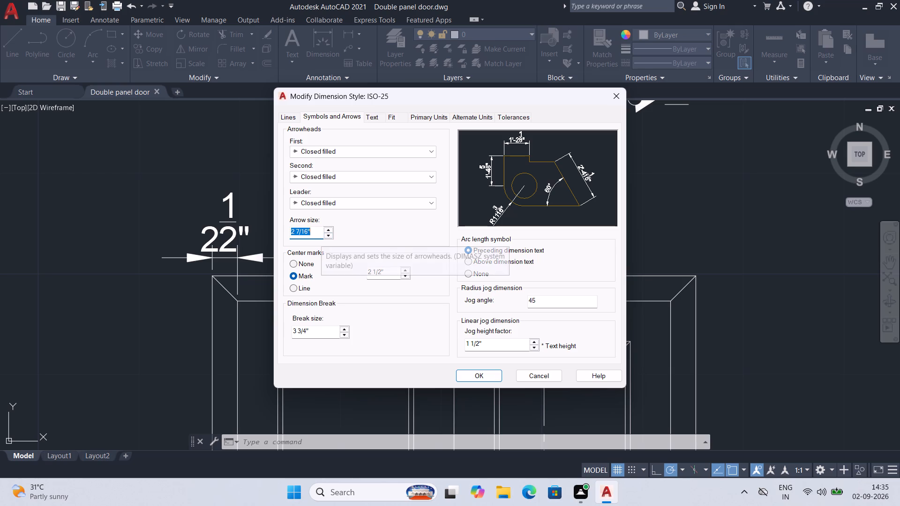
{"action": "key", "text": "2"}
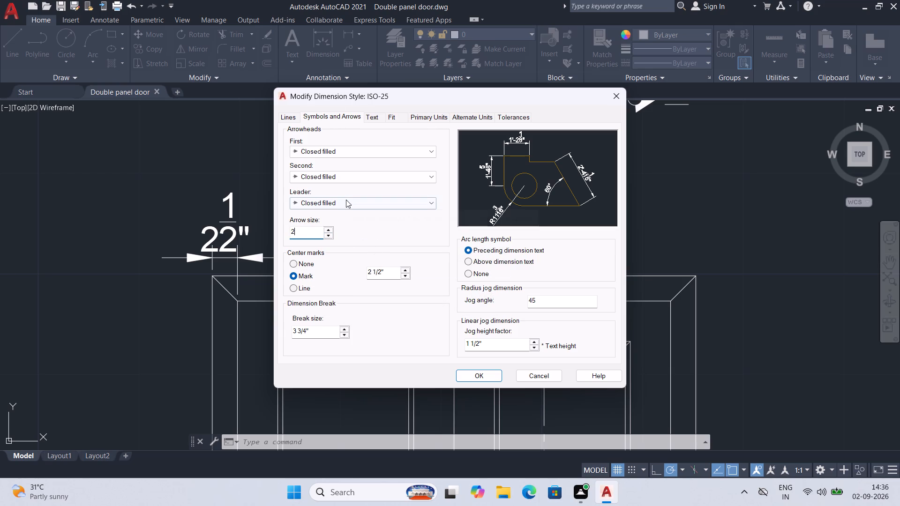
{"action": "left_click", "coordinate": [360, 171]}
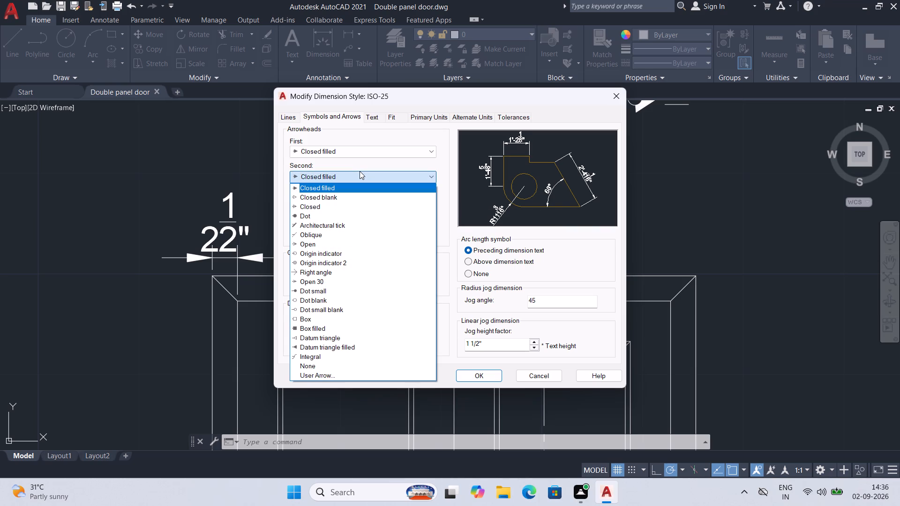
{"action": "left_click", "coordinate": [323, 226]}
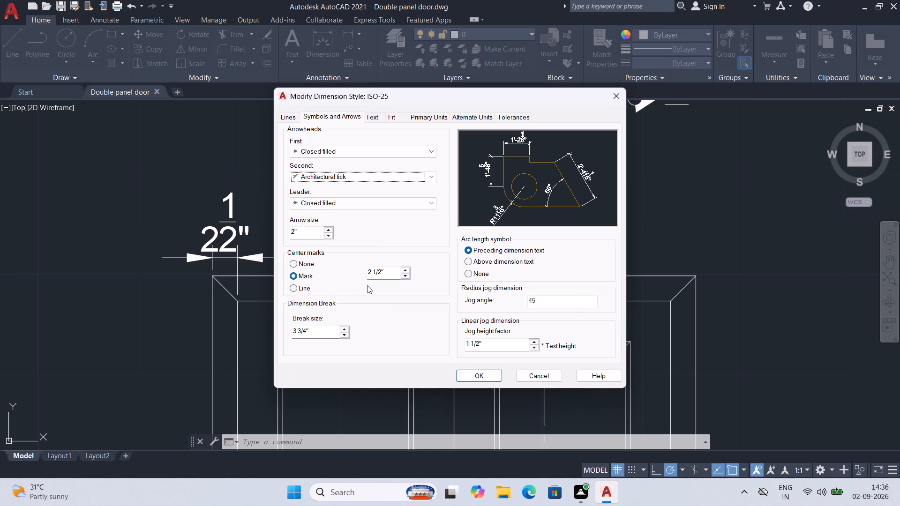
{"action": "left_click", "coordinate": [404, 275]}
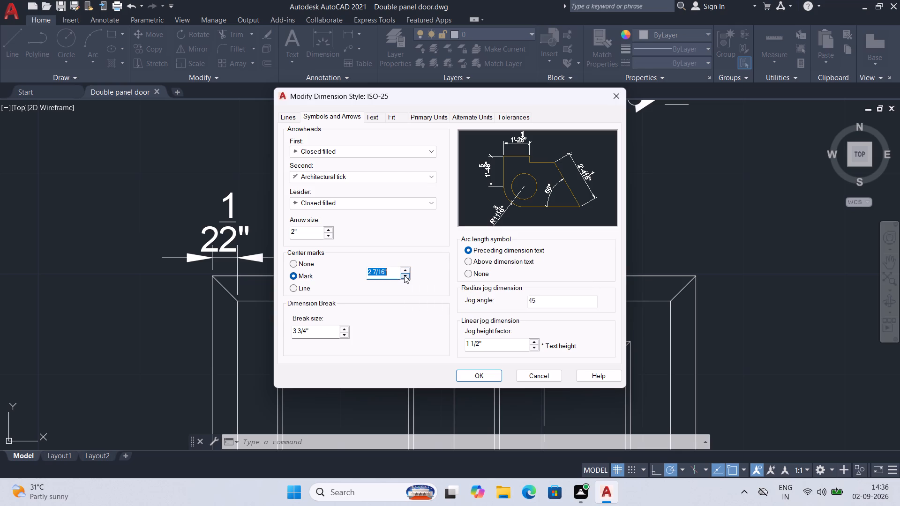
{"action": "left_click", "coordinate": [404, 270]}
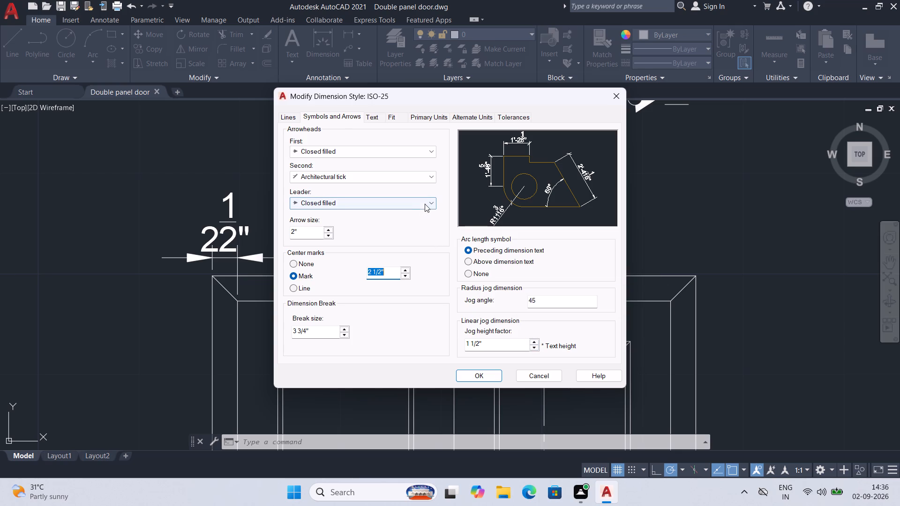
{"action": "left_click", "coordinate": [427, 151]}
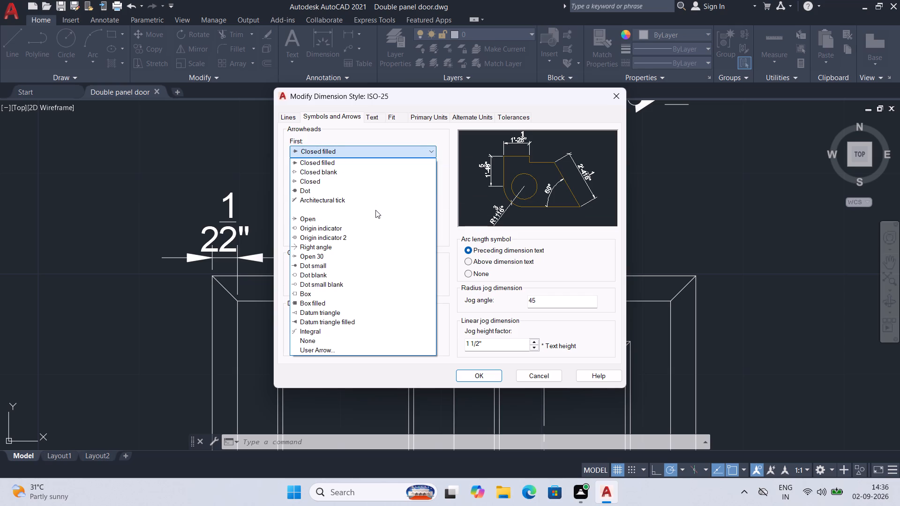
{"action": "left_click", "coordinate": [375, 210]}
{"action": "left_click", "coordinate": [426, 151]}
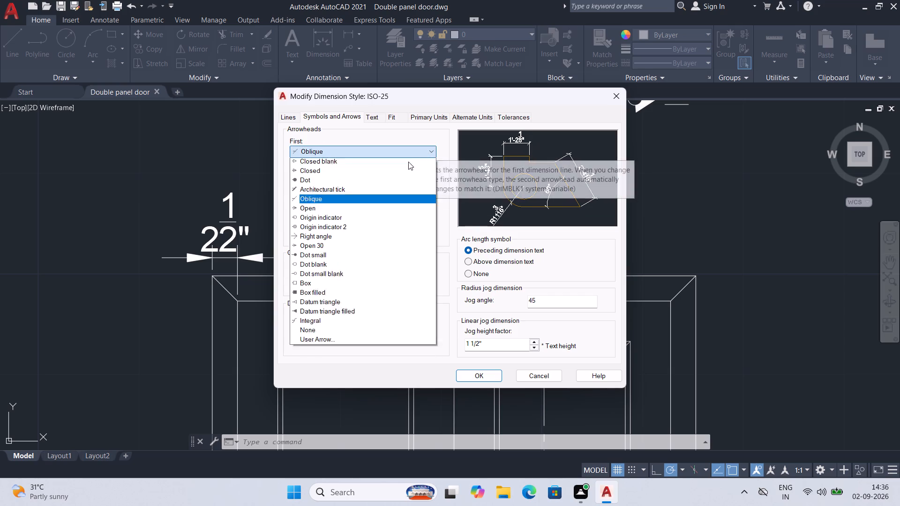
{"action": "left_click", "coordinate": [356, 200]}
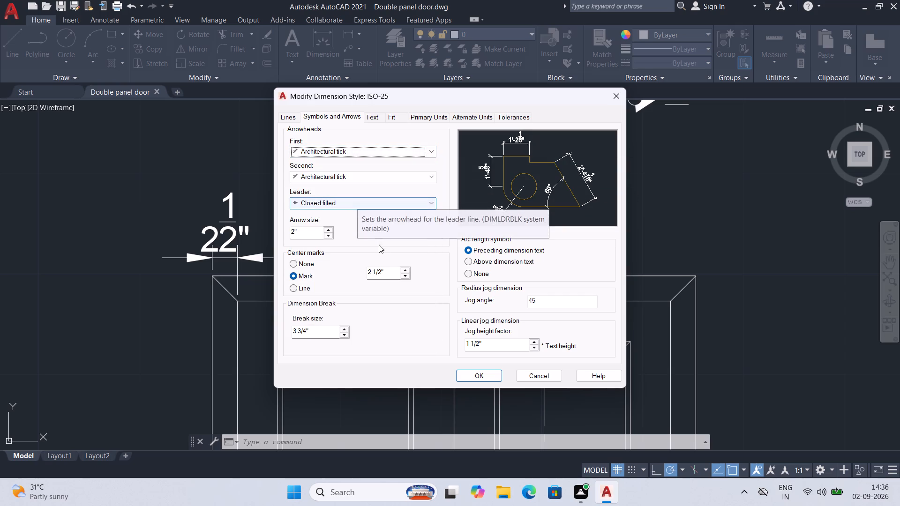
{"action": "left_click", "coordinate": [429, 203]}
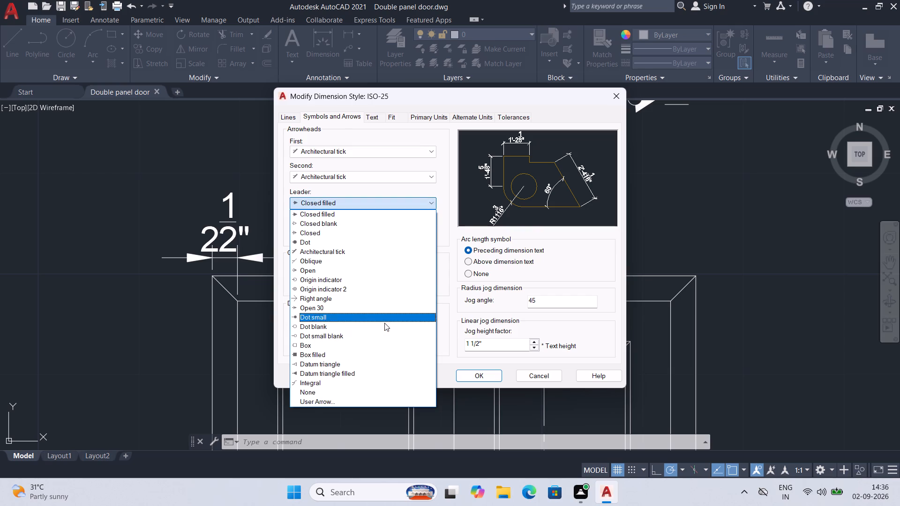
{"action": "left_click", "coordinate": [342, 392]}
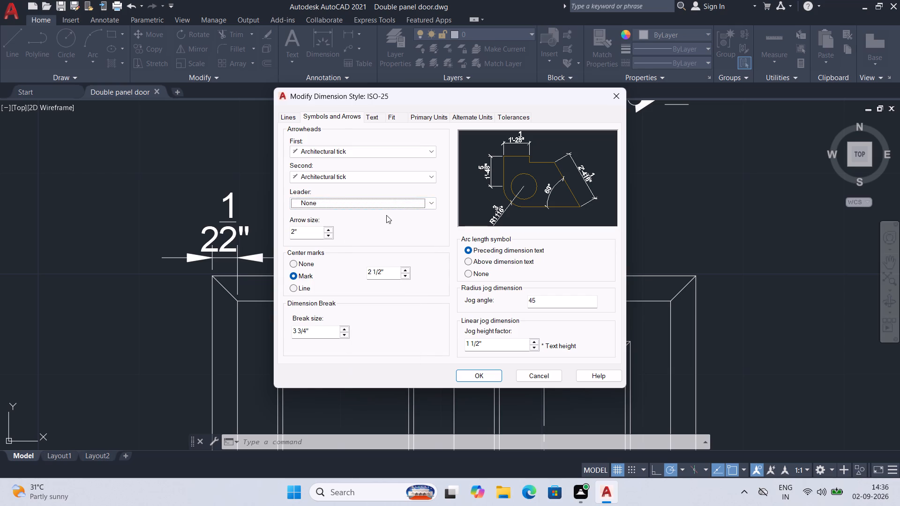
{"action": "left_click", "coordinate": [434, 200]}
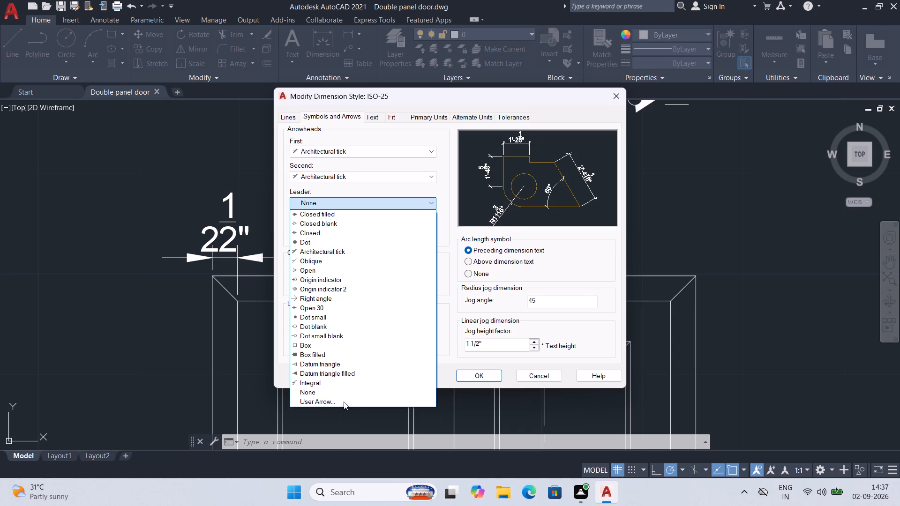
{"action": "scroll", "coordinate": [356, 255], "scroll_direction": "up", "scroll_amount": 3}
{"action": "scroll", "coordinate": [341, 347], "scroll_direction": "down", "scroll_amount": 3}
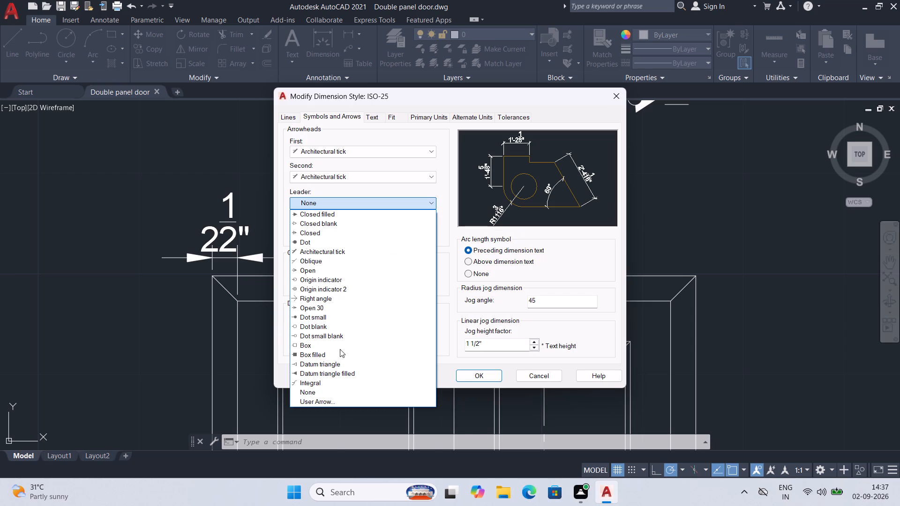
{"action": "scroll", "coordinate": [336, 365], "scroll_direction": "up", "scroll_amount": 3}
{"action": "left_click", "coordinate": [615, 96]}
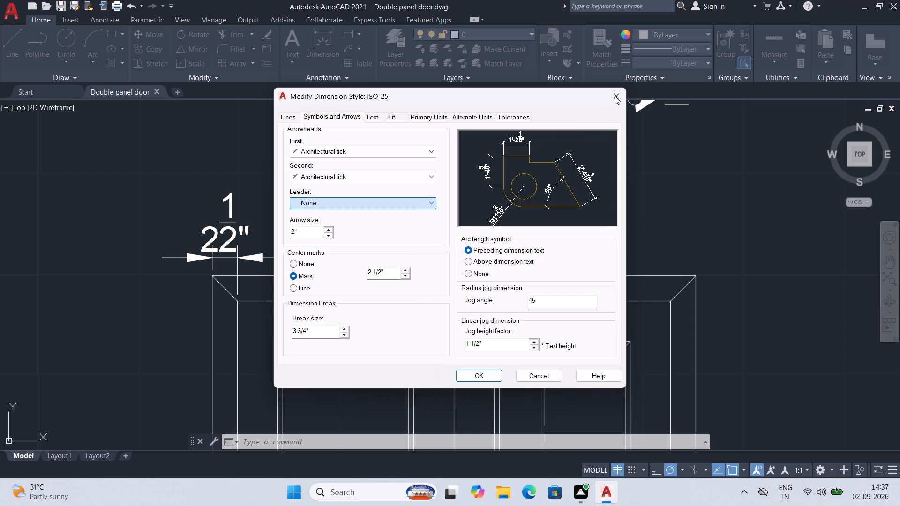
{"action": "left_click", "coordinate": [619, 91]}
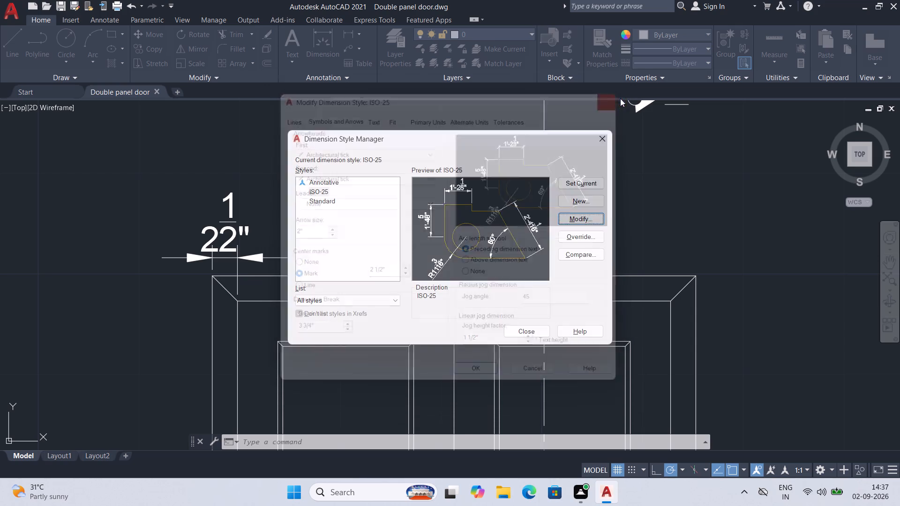
Open the ISO-25 dimension style for modification.
{"action": "left_click", "coordinate": [577, 216]}
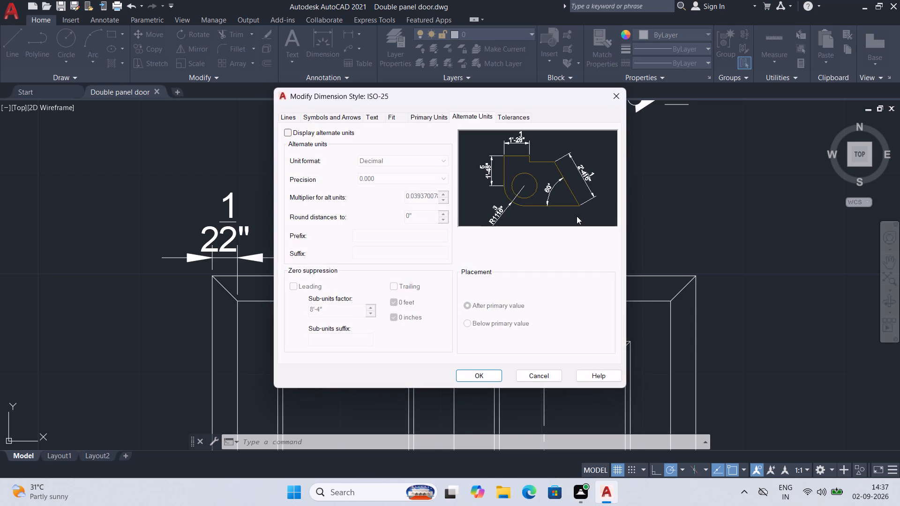
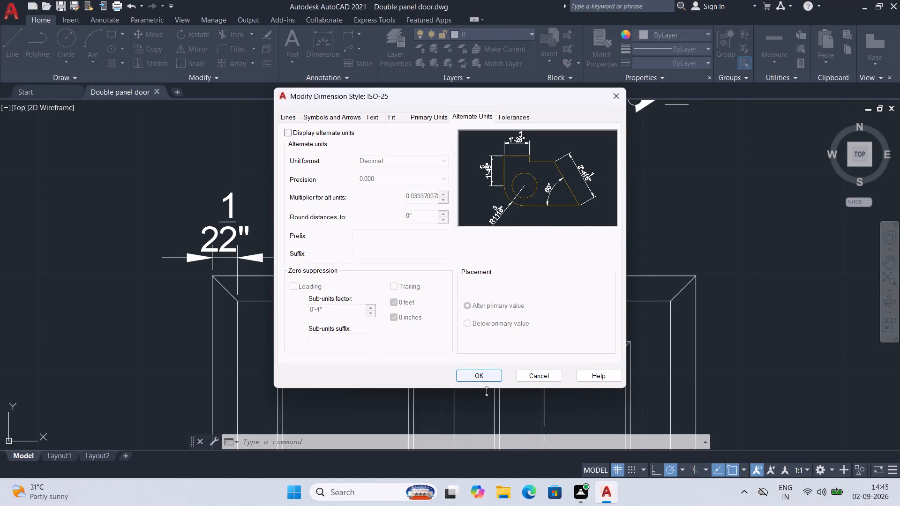
Set the ISO-25 dimension style's arrow size to 2".
{"action": "left_click", "coordinate": [422, 116]}
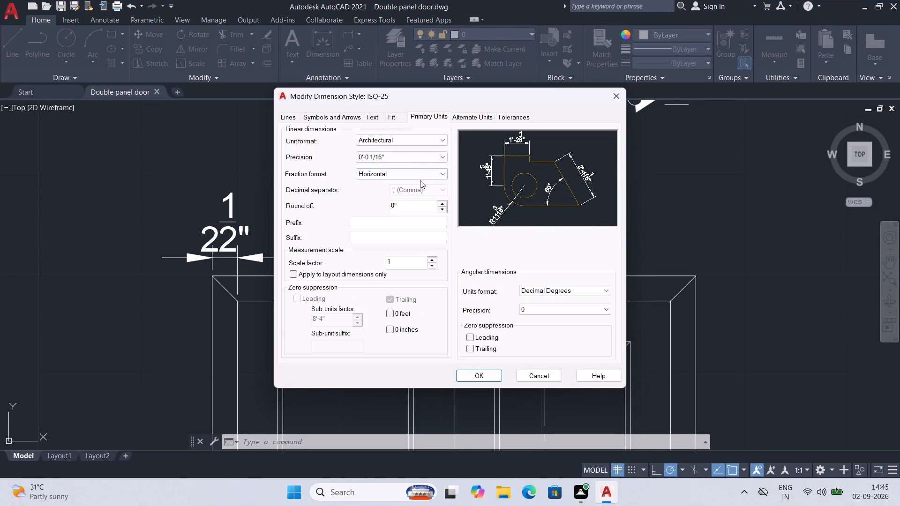
{"action": "left_click", "coordinate": [458, 120]}
{"action": "left_click", "coordinate": [395, 116]}
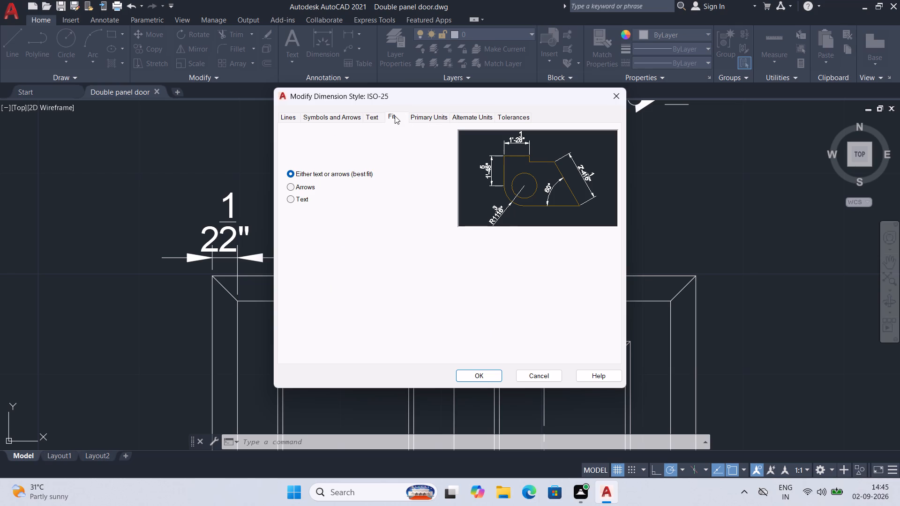
{"action": "left_click", "coordinate": [352, 119]}
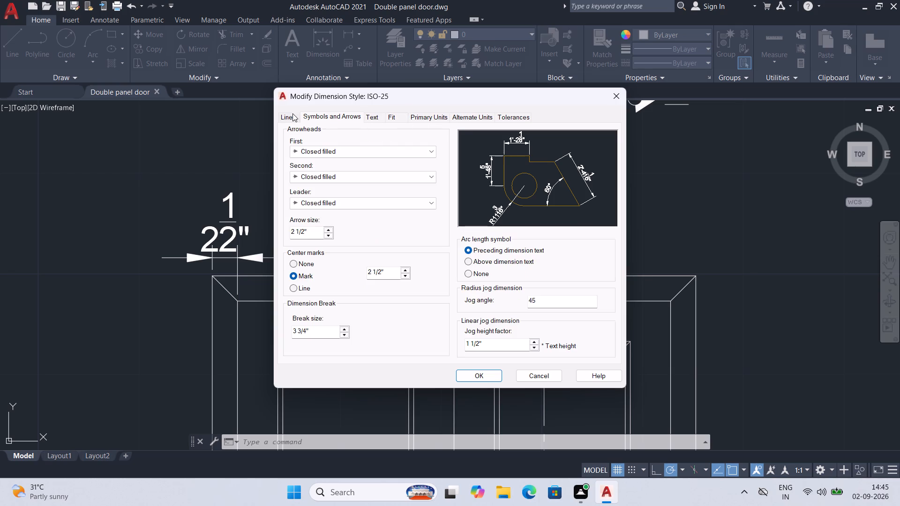
{"action": "left_click", "coordinate": [292, 113]}
{"action": "left_click", "coordinate": [317, 114]}
{"action": "left_click_drag", "start_coordinate": [312, 234], "coordinate": [284, 234]}
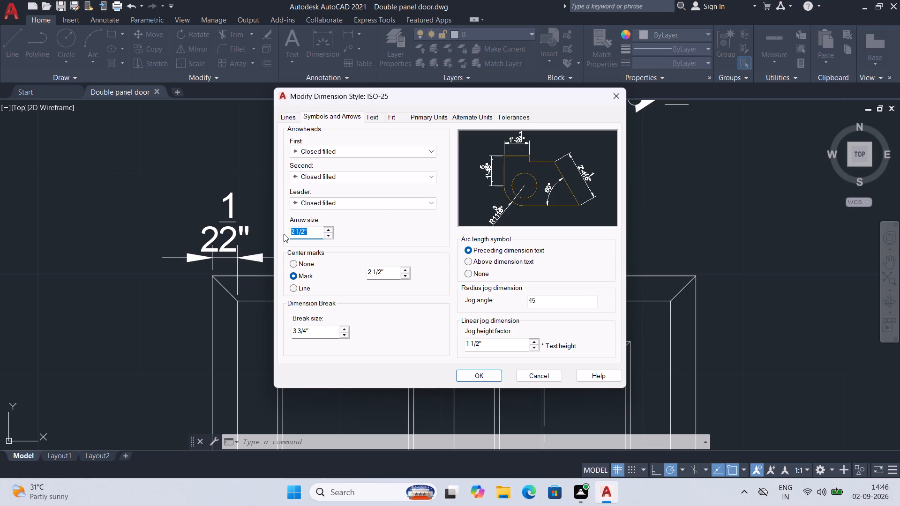
{"action": "key", "text": "2"}
{"action": "left_click", "coordinate": [304, 287]}
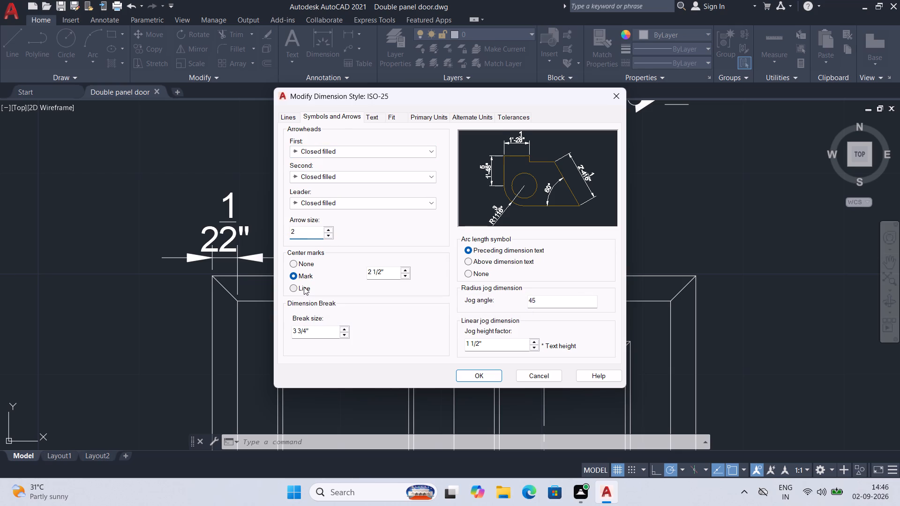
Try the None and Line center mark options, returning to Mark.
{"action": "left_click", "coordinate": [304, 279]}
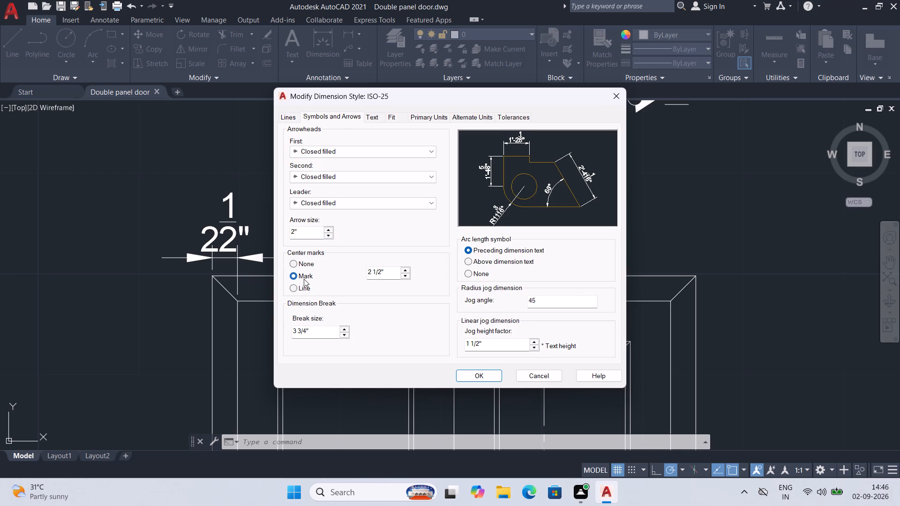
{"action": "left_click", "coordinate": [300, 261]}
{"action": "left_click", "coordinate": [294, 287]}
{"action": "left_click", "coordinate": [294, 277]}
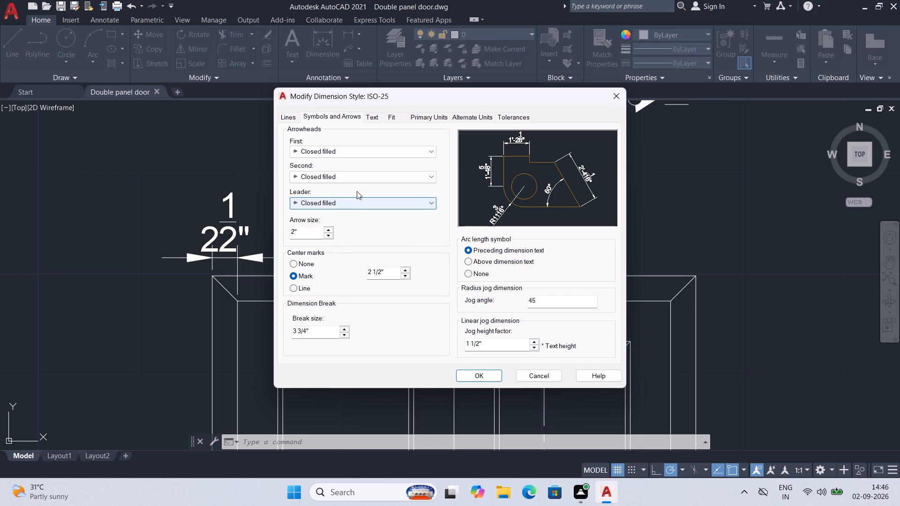
Change the first and second arrowheads of the ISO-25 style to Architectural tick.
{"action": "left_click", "coordinate": [364, 176]}
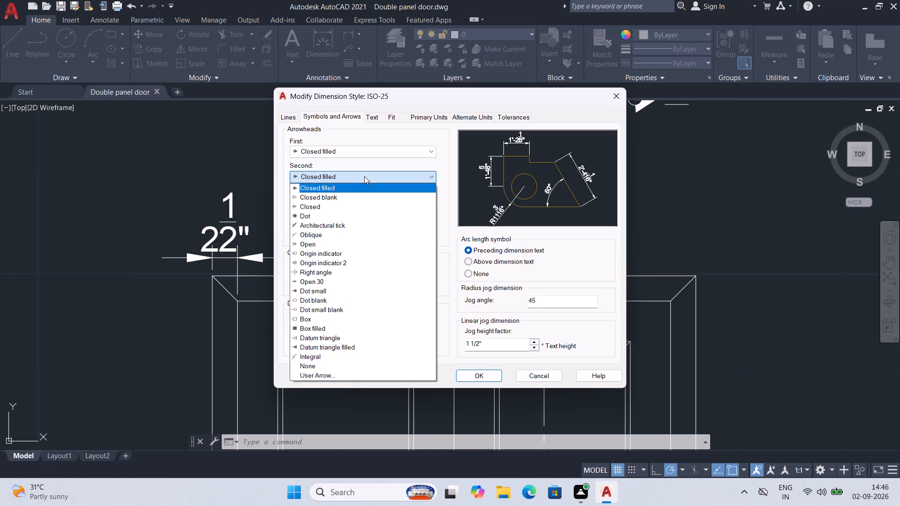
{"action": "left_click", "coordinate": [323, 228]}
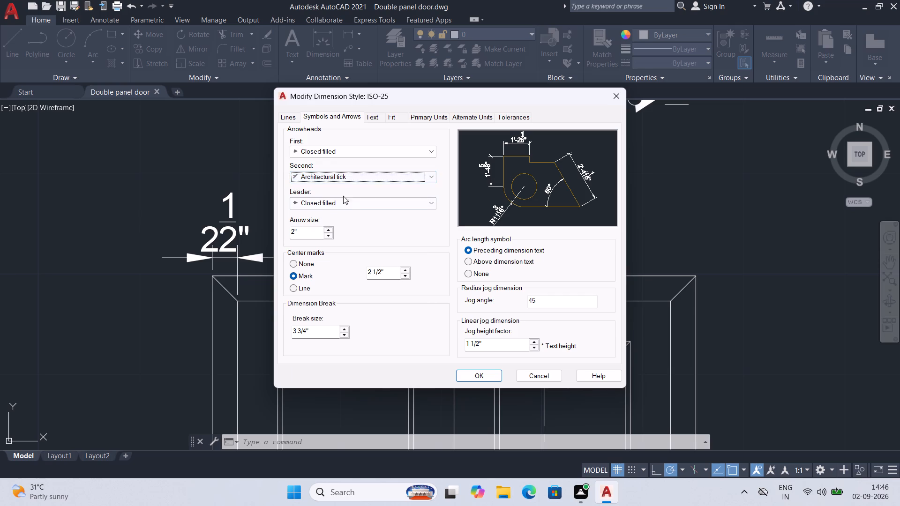
{"action": "left_click", "coordinate": [345, 203]}
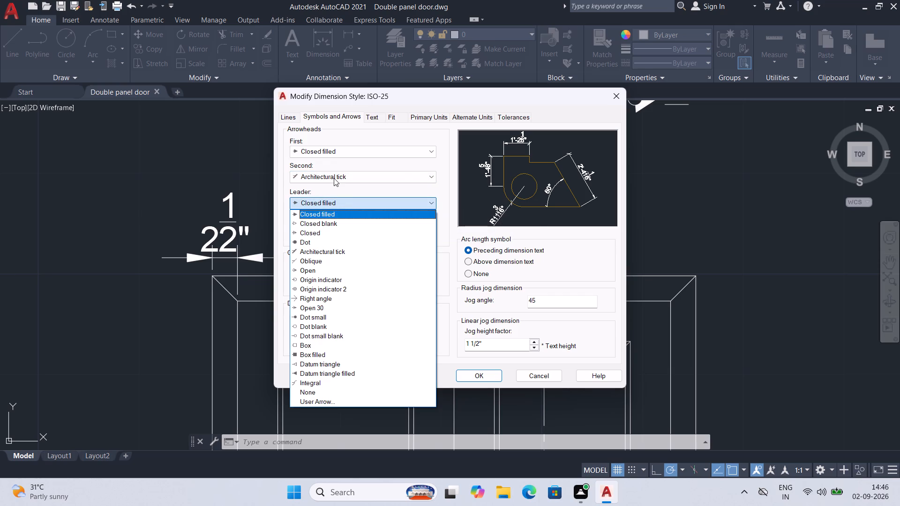
{"action": "double_click", "coordinate": [331, 154]}
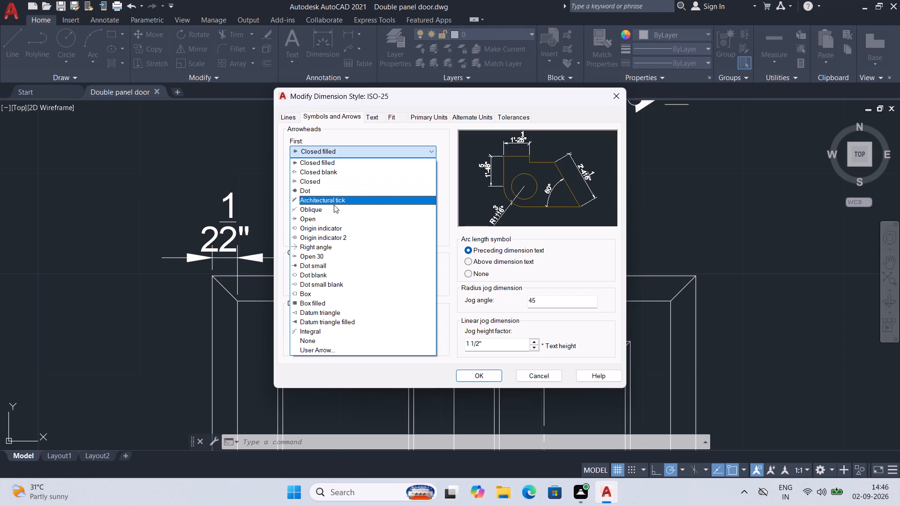
{"action": "left_click", "coordinate": [330, 203]}
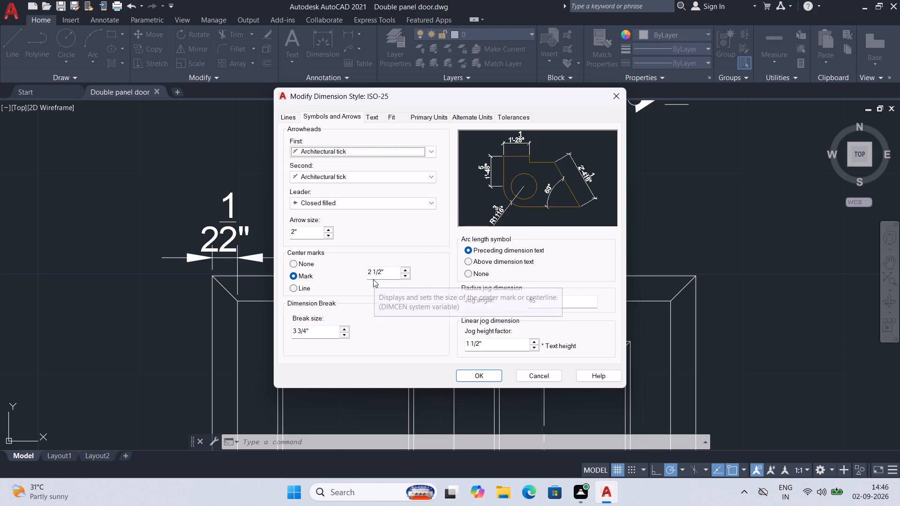
{"action": "left_click", "coordinate": [480, 262]}
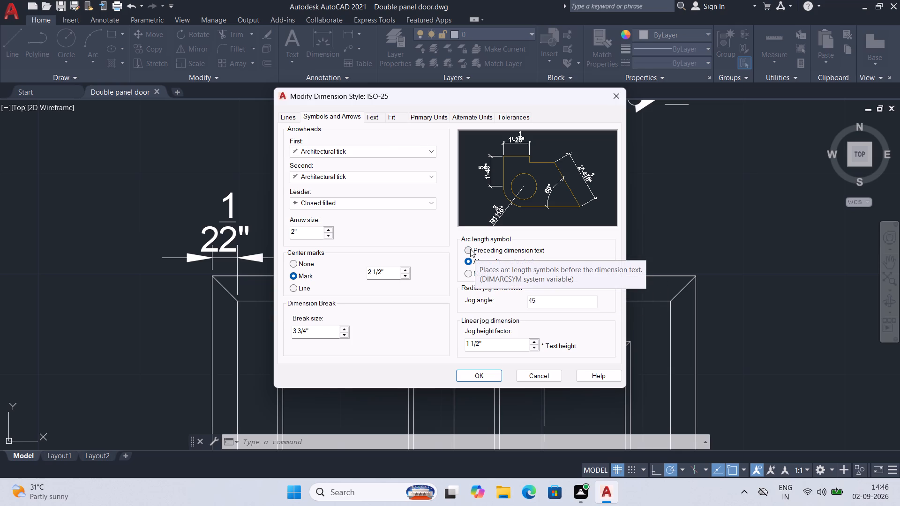
{"action": "left_click", "coordinate": [470, 249]}
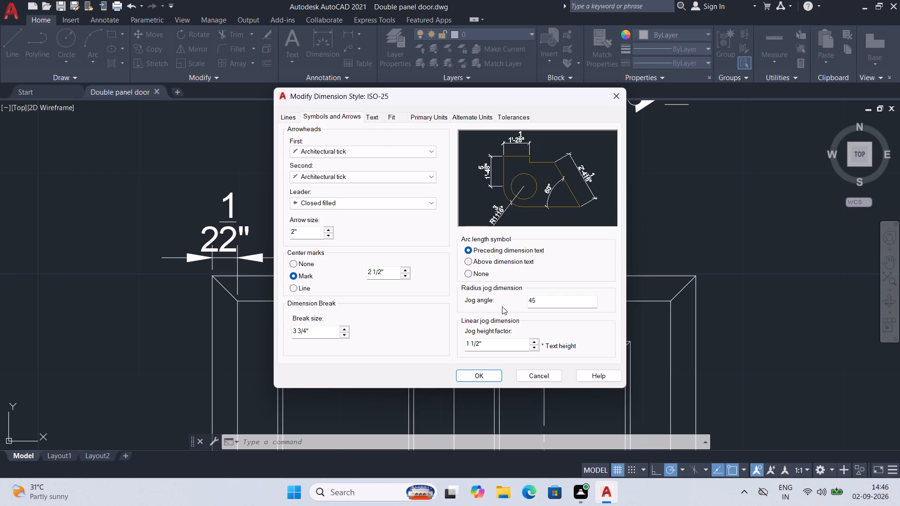
Set the primary units' linear precision to 0'-0 1/4" and make the modified ISO-25 style current.
{"action": "left_click", "coordinate": [367, 120]}
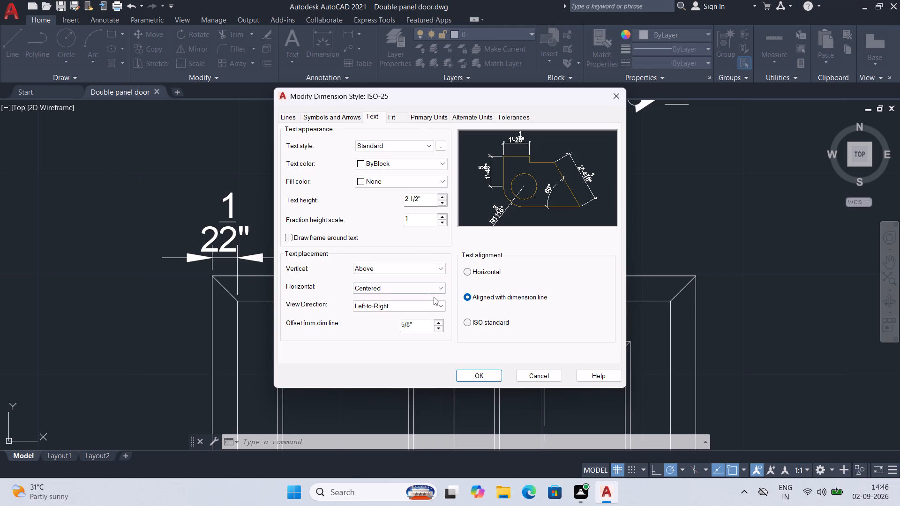
{"action": "left_click", "coordinate": [405, 116]}
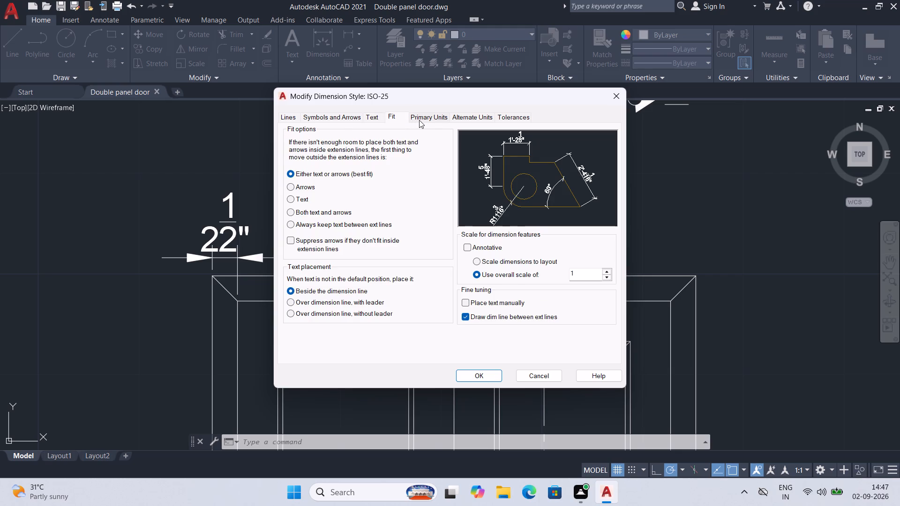
{"action": "left_click", "coordinate": [419, 120]}
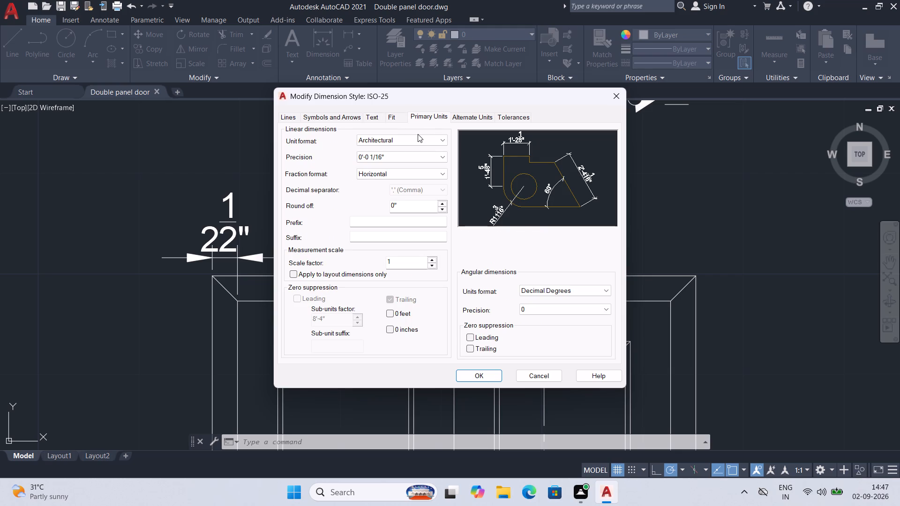
{"action": "left_click", "coordinate": [442, 158]}
{"action": "left_click", "coordinate": [401, 183]}
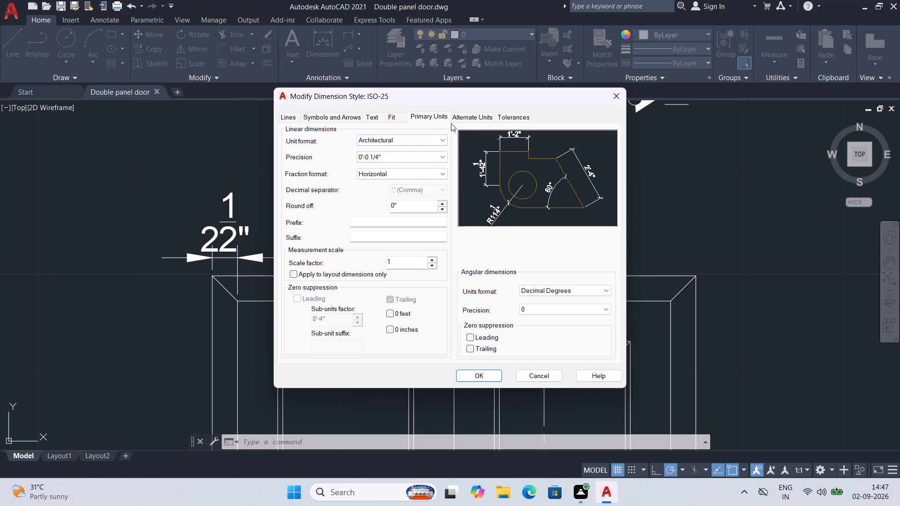
{"action": "left_click", "coordinate": [465, 121]}
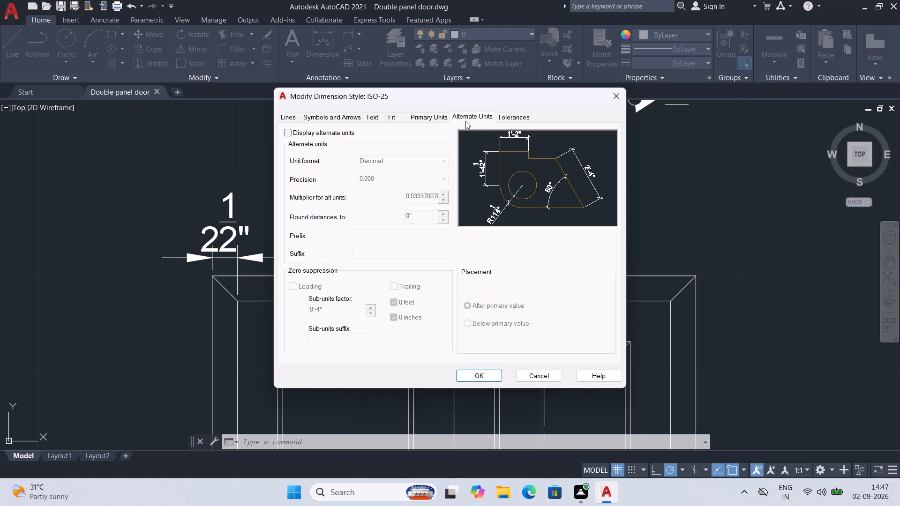
{"action": "left_click", "coordinate": [500, 117]}
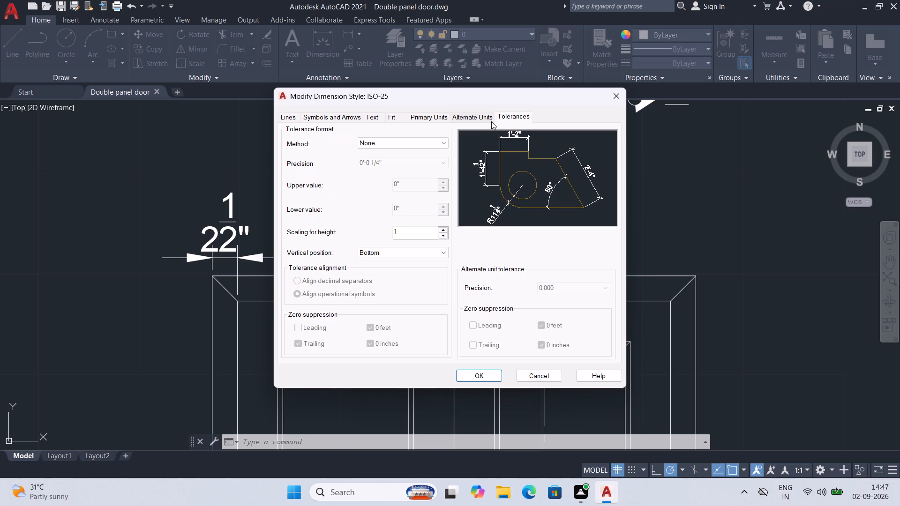
{"action": "left_click", "coordinate": [496, 372]}
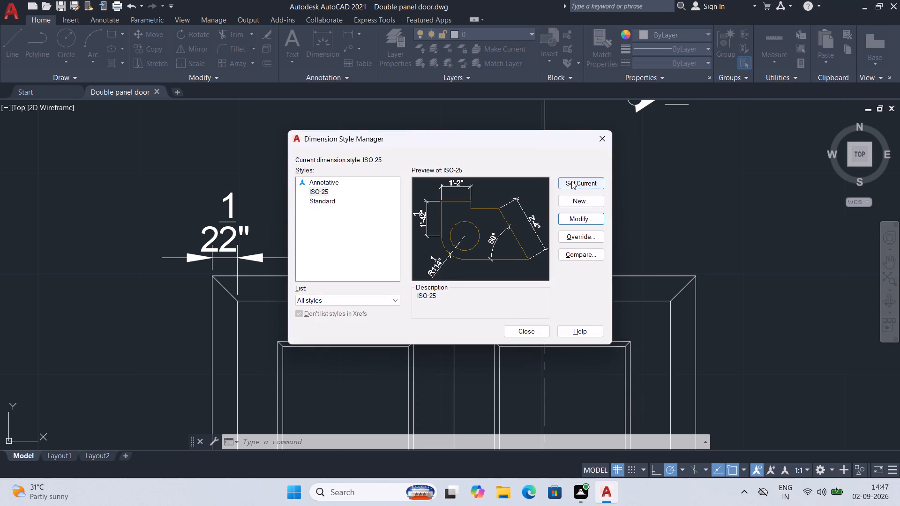
{"action": "left_click", "coordinate": [571, 181]}
{"action": "left_click", "coordinate": [526, 332]}
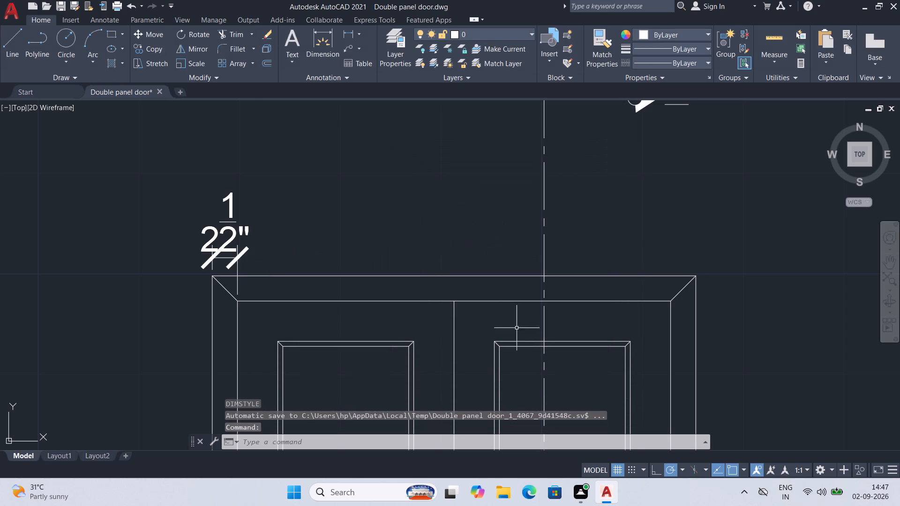
Save the drawing with the updated dimension style.
{"action": "left_click", "coordinate": [230, 223]}
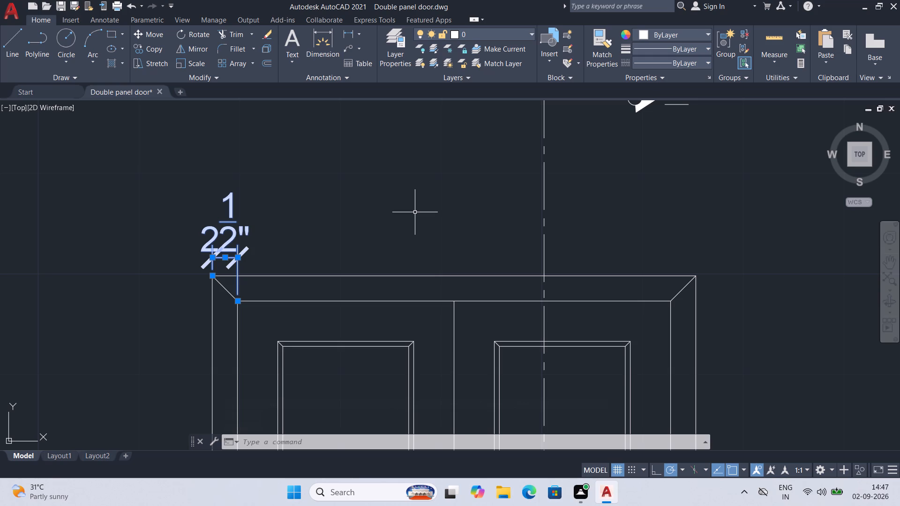
{"action": "key", "text": "ctrl+s"}
{"action": "key", "text": "ctrl+s"}
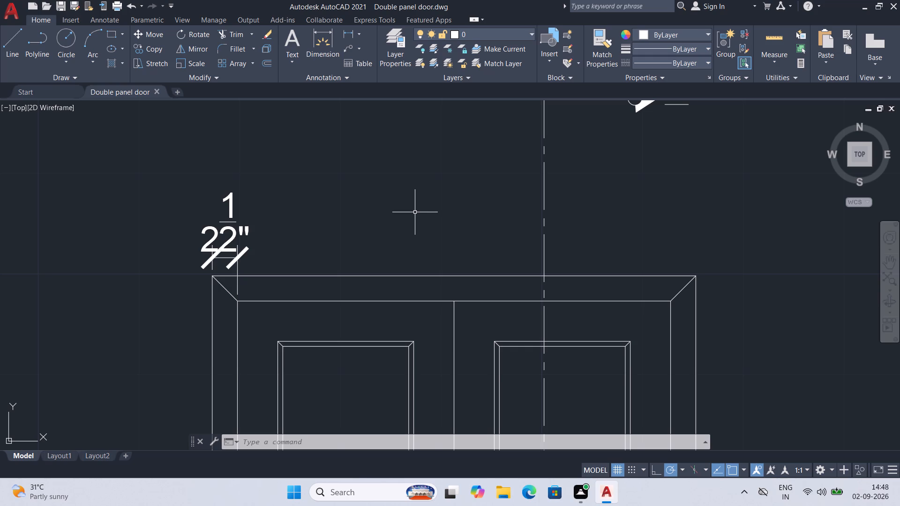
Set the ISO-25 dimension style's text height to 2" and set the style current.
{"action": "key", "text": "d"}
{"action": "key", "text": "Return"}
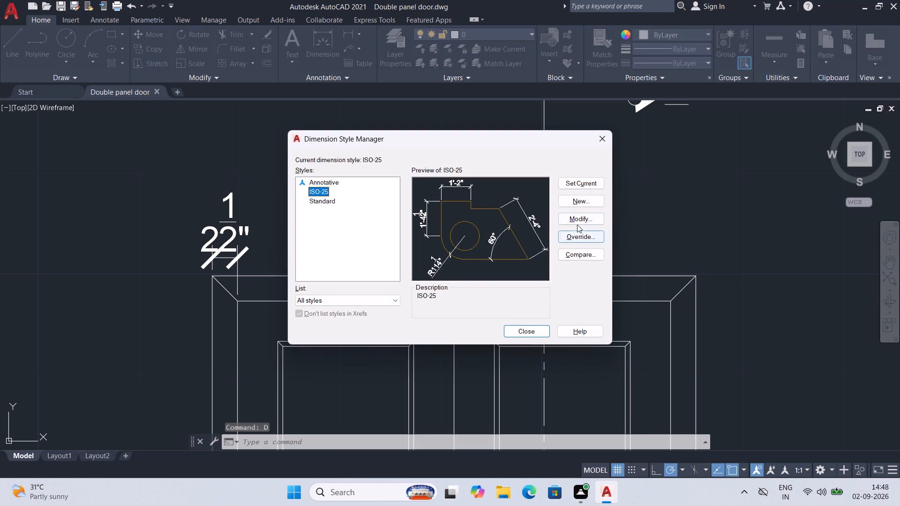
{"action": "left_click", "coordinate": [577, 221]}
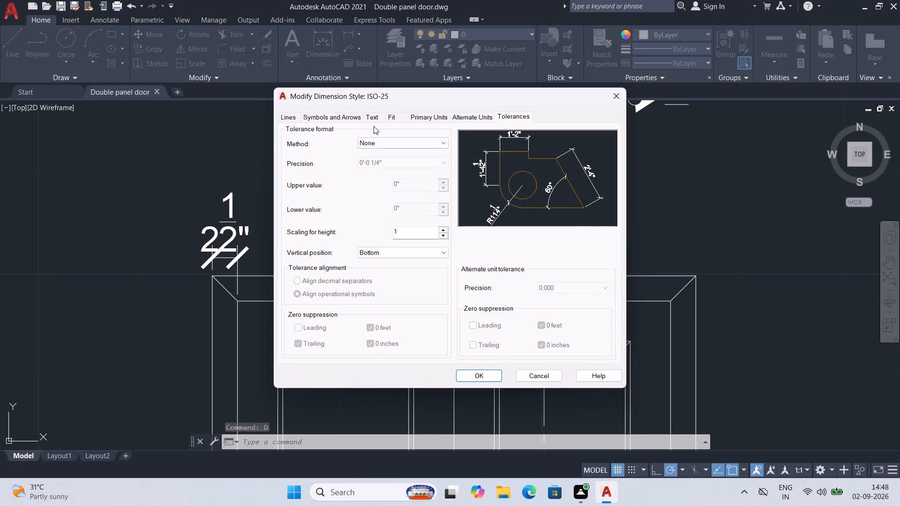
{"action": "left_click", "coordinate": [381, 114]}
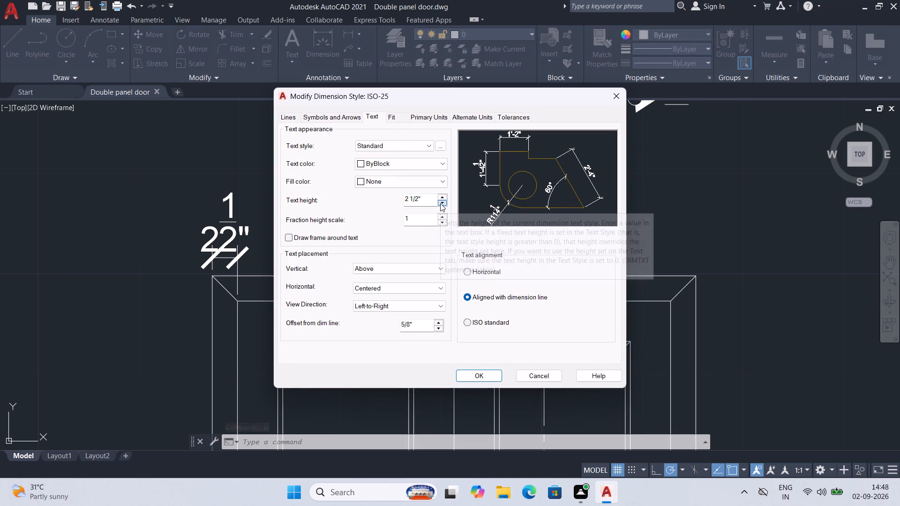
{"action": "left_click_drag", "start_coordinate": [429, 199], "coordinate": [375, 207]}
{"action": "key", "text": "2"}
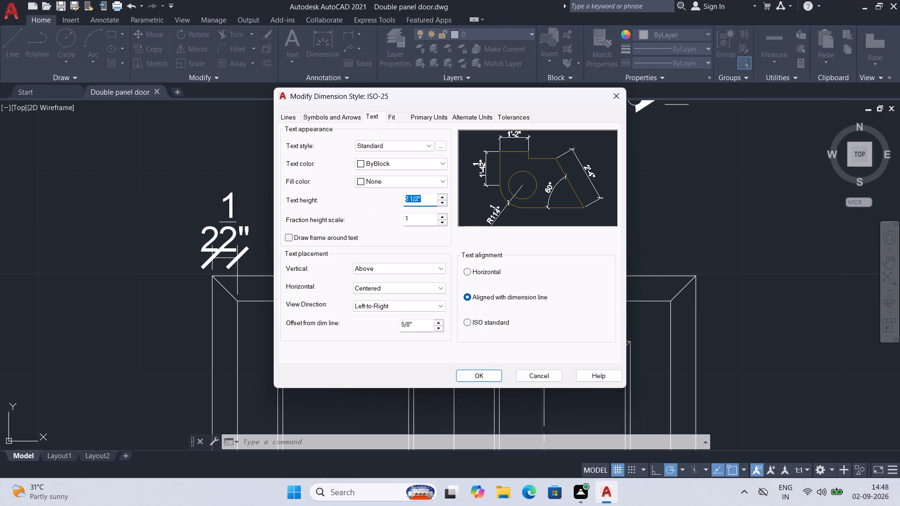
{"action": "left_click", "coordinate": [484, 377]}
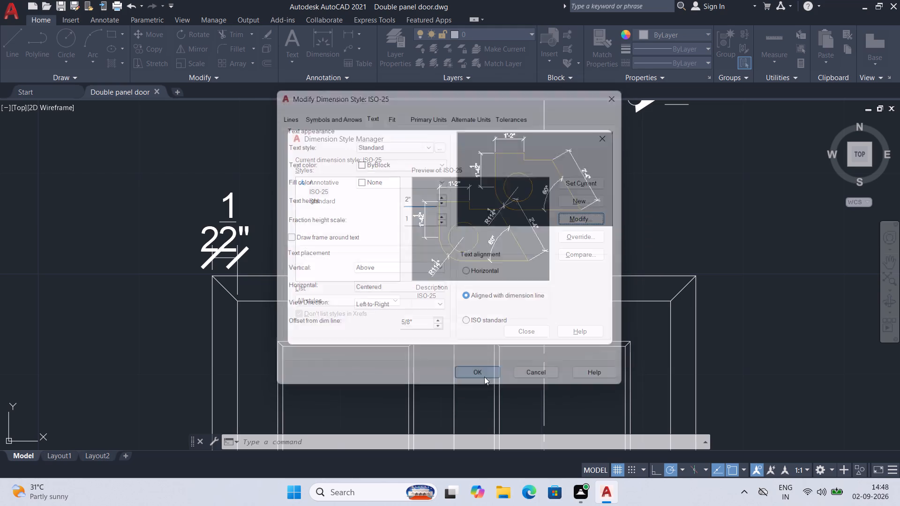
{"action": "left_click", "coordinate": [572, 182]}
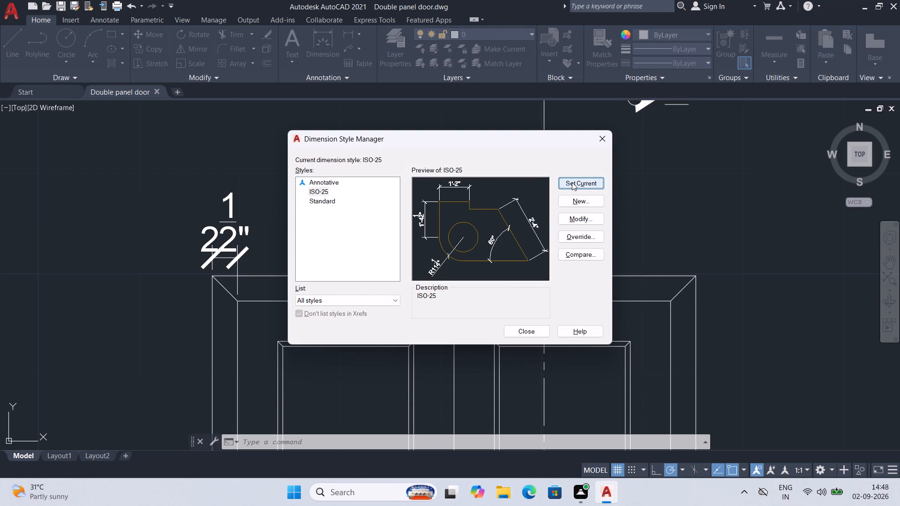
{"action": "left_click", "coordinate": [572, 184]}
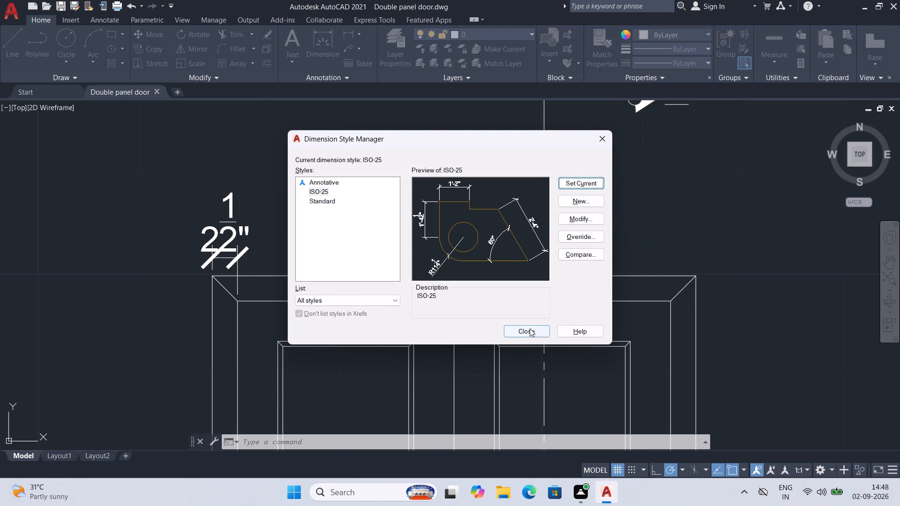
Examine the restyled text and ticks of the dimension at the door frame's upper-left corner.
{"action": "left_click", "coordinate": [530, 328]}
{"action": "scroll", "coordinate": [217, 244], "scroll_direction": "up", "scroll_amount": 2}
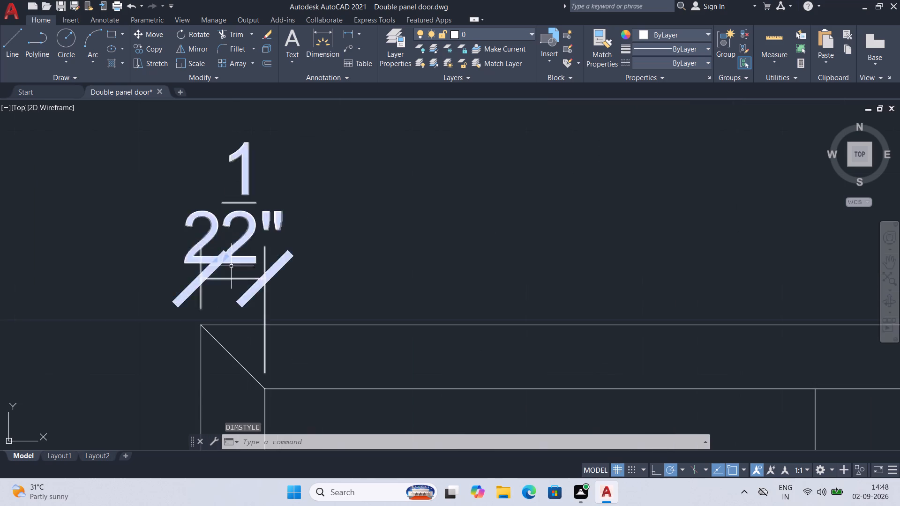
{"action": "scroll", "coordinate": [238, 273], "scroll_direction": "up", "scroll_amount": 1}
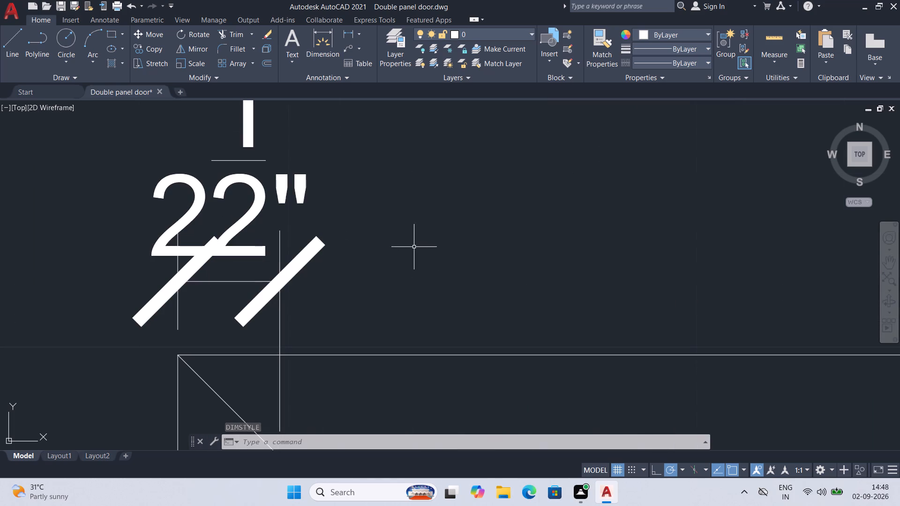
{"action": "scroll", "coordinate": [415, 248], "scroll_direction": "down", "scroll_amount": 2}
{"action": "scroll", "coordinate": [451, 230], "scroll_direction": "up", "scroll_amount": 2}
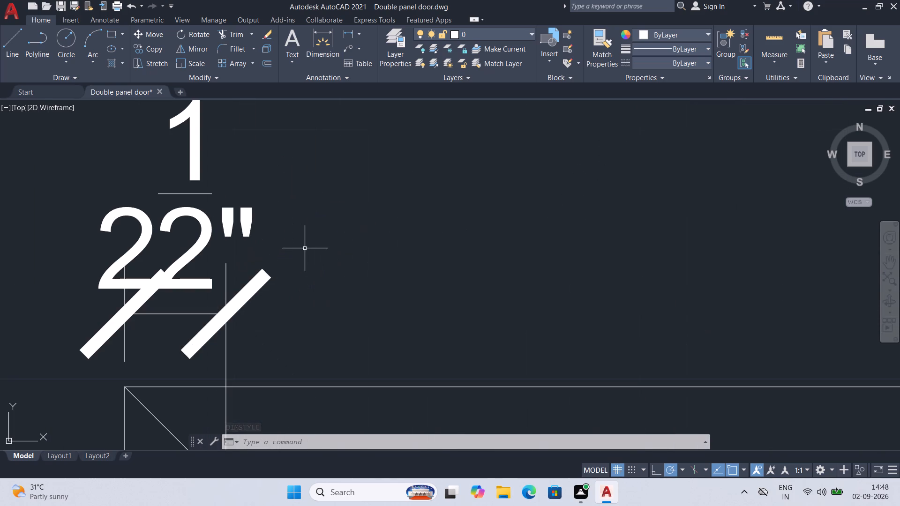
{"action": "scroll", "coordinate": [306, 256], "scroll_direction": "down", "scroll_amount": 1}
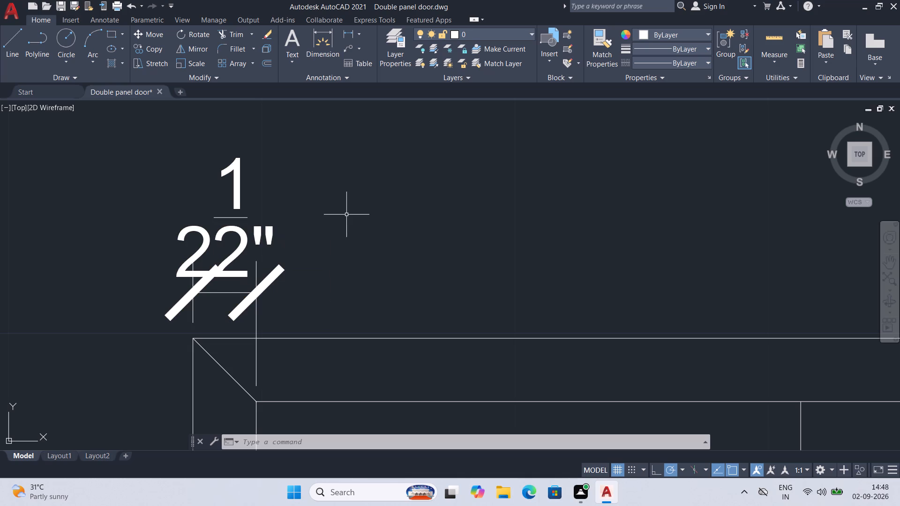
{"action": "left_click", "coordinate": [233, 230]}
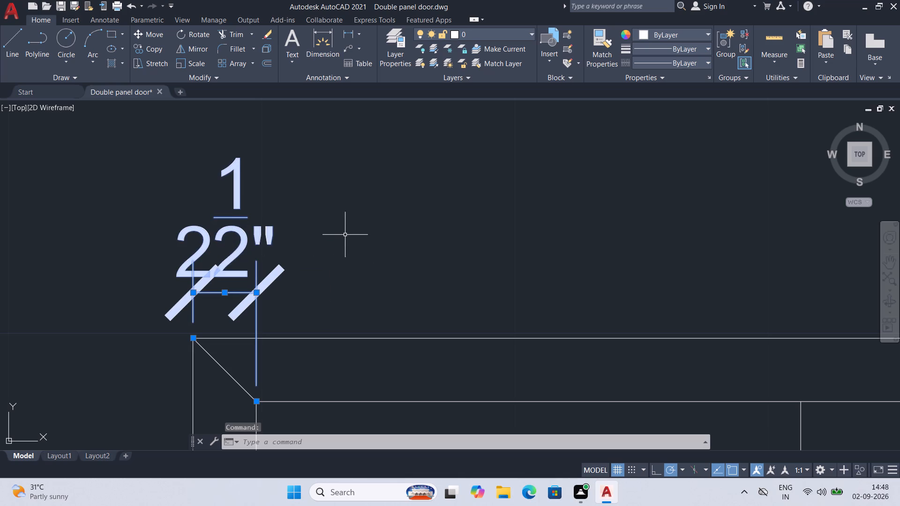
{"action": "left_click", "coordinate": [230, 177]}
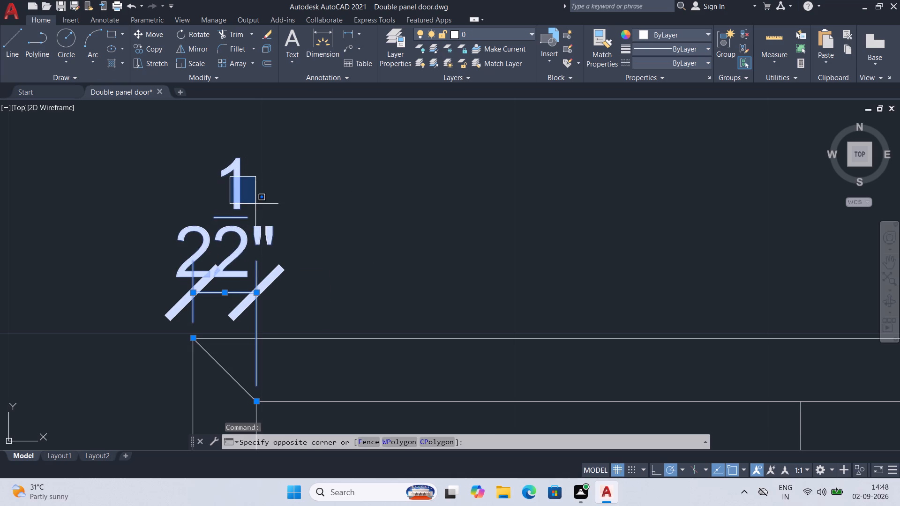
{"action": "left_click", "coordinate": [263, 206]}
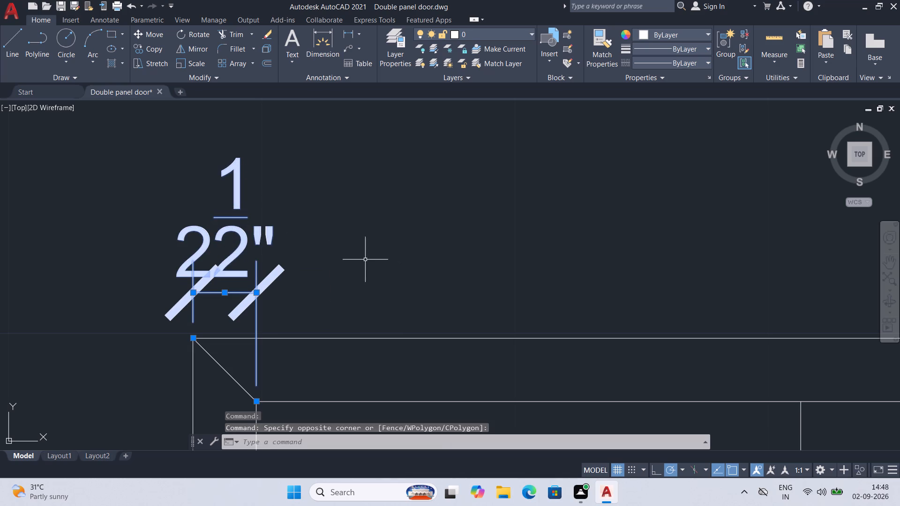
Save the drawing with the adjusted dimension style.
{"action": "key", "text": "ctrl+s"}
{"action": "key", "text": "ctrl+s"}
{"action": "key", "text": "ctrl+s"}
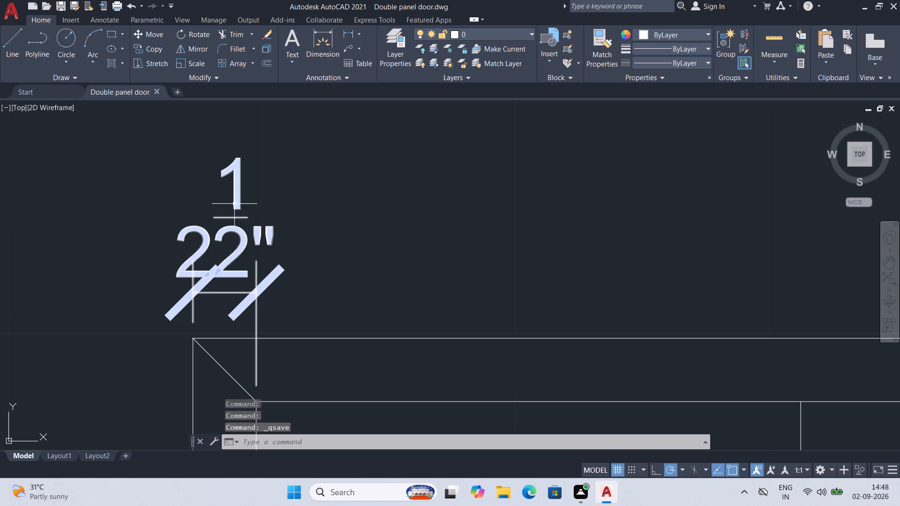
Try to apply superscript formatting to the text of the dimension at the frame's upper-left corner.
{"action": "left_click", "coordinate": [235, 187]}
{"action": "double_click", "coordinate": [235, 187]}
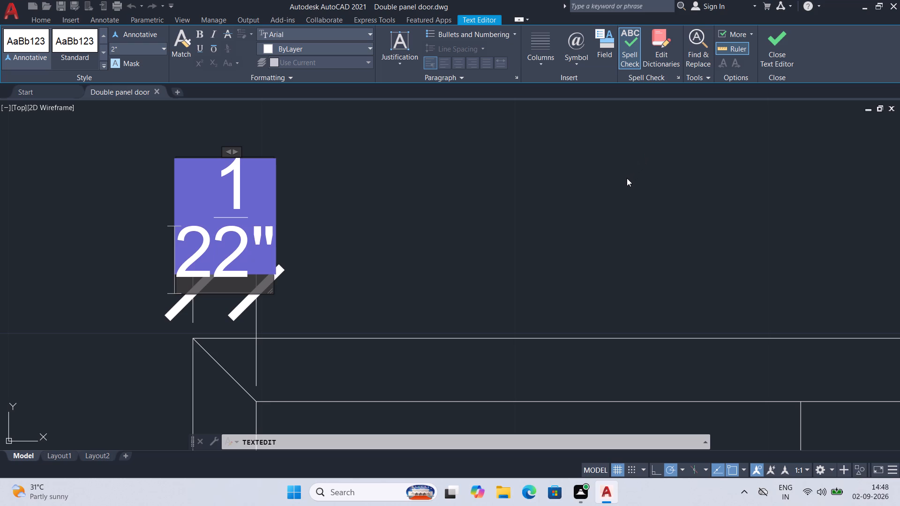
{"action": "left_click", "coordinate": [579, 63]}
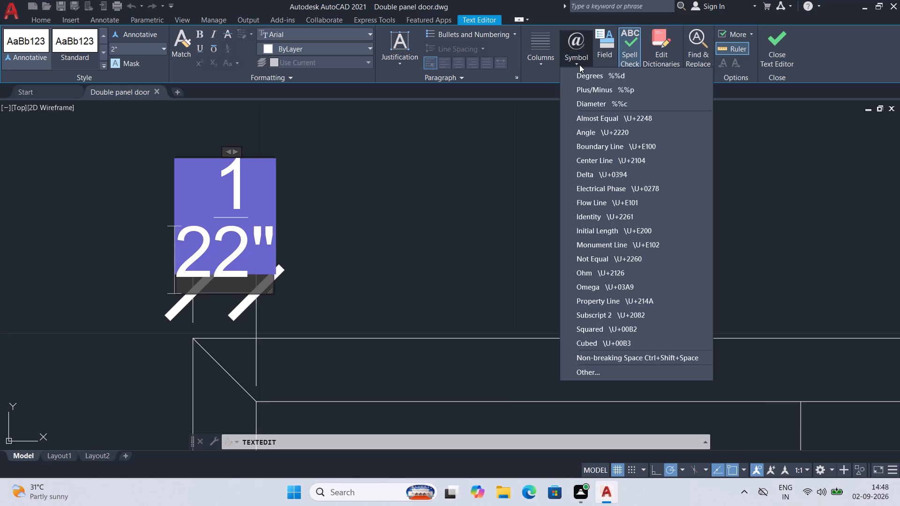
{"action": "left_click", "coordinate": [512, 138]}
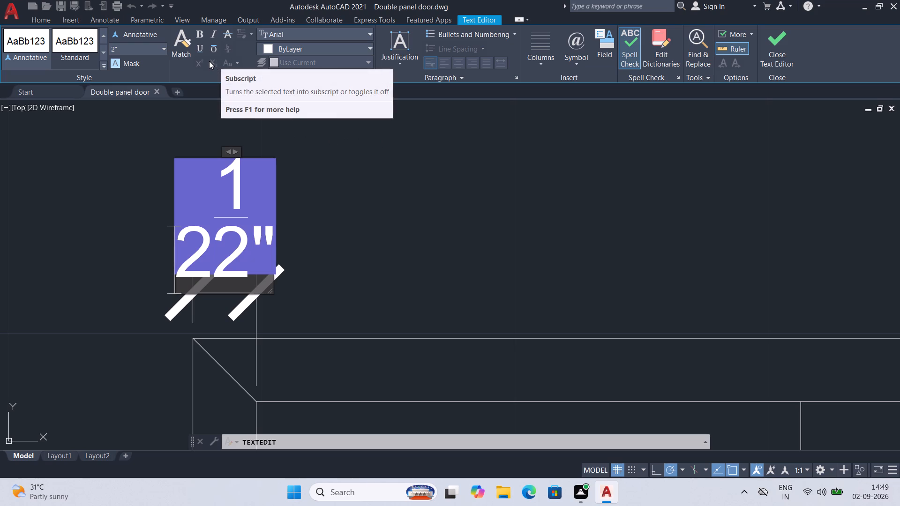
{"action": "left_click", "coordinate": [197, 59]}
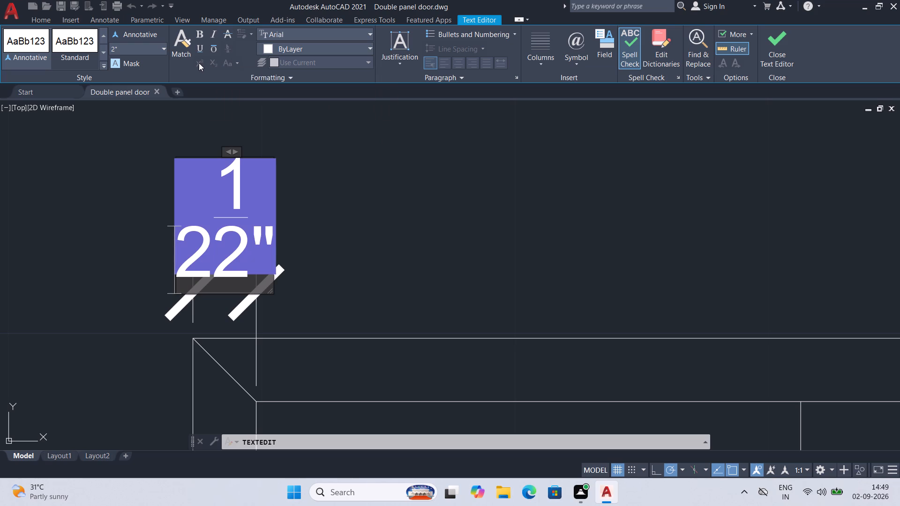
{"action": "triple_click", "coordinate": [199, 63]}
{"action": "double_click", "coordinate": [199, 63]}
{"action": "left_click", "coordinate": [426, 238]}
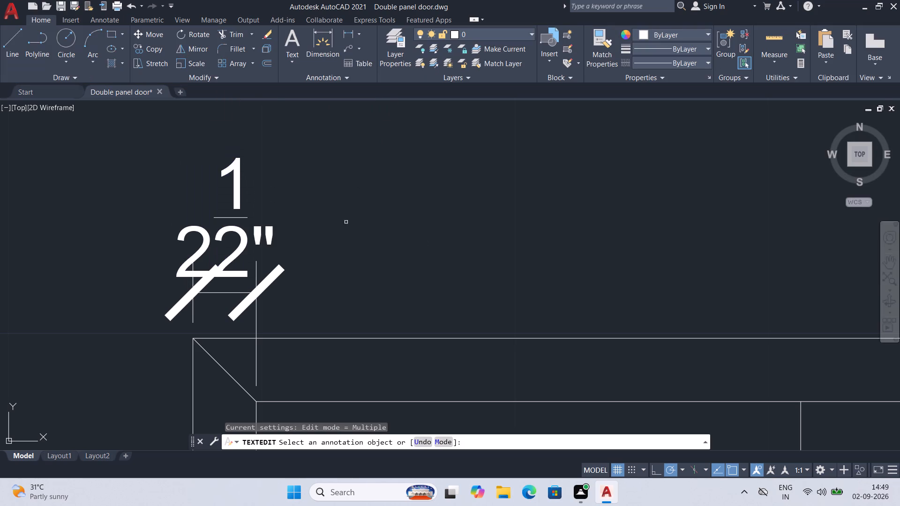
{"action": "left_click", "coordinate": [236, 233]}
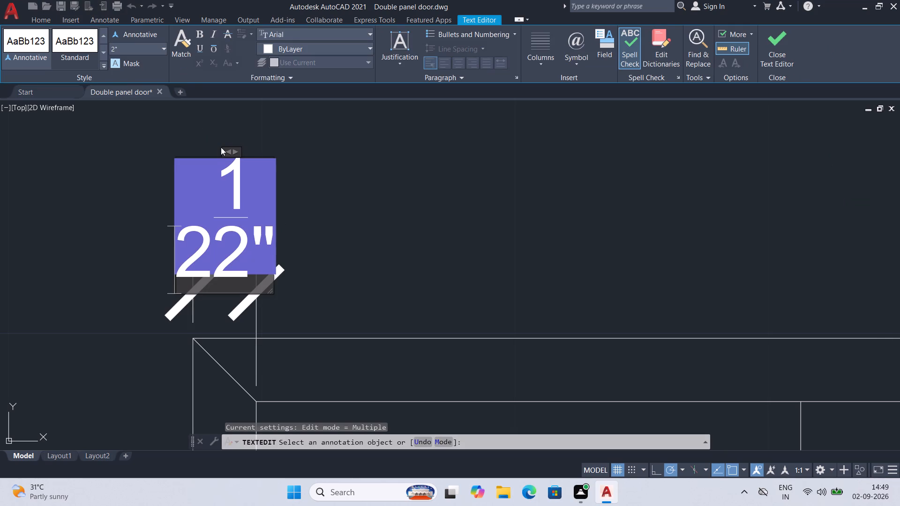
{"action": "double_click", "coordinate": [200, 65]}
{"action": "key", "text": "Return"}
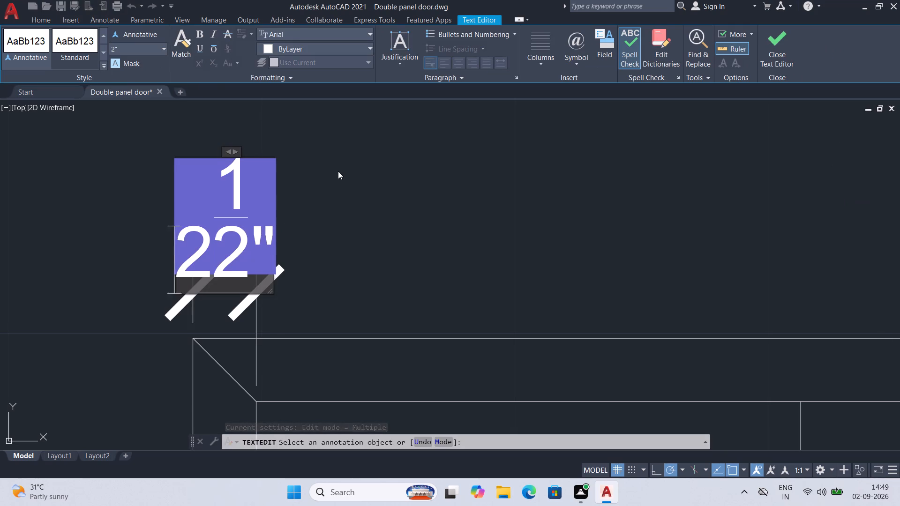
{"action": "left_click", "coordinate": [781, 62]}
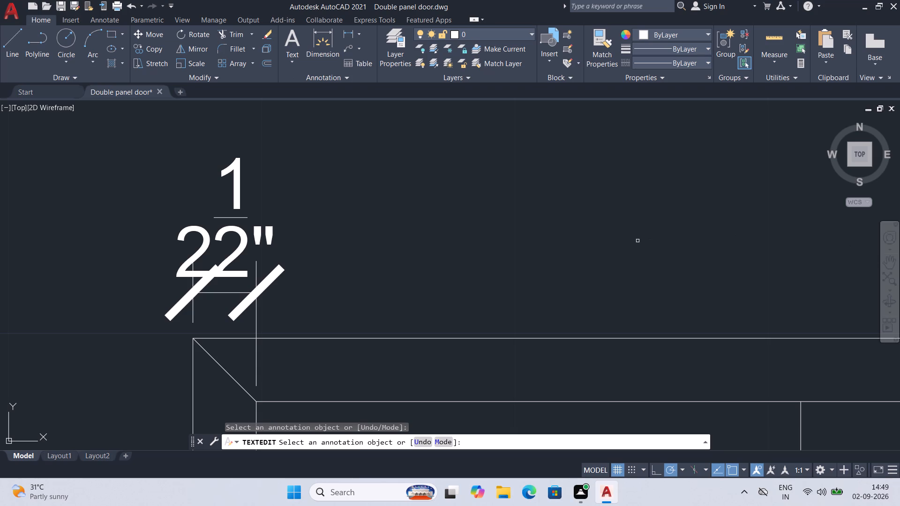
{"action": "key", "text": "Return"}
Save the drawing.
{"action": "key", "text": "ctrl+s"}
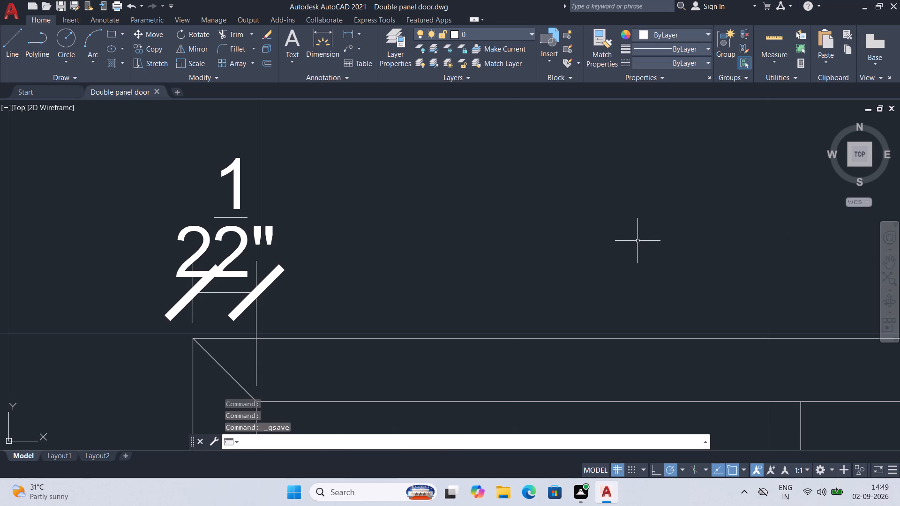
Continue the top dimension chain across the left door leaf, picking both outer panel corners and the meeting line between the leaves.
{"action": "type", "text": "DCO"}
{"action": "key", "text": "Return"}
{"action": "middle_click_drag", "start_coordinate": [659, 267], "coordinate": [615, 200]}
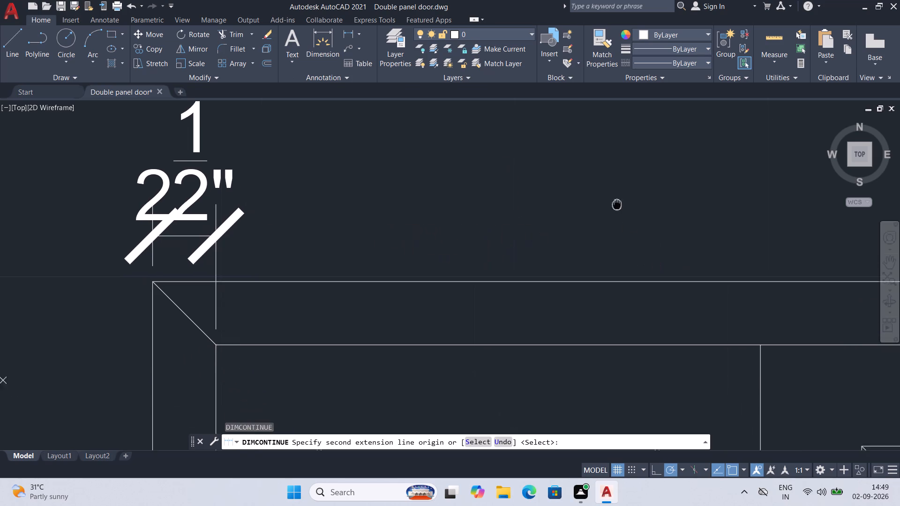
{"action": "middle_click_drag", "start_coordinate": [615, 200], "coordinate": [603, 171]}
{"action": "scroll", "coordinate": [605, 252], "scroll_direction": "down", "scroll_amount": 2}
{"action": "middle_click_drag", "start_coordinate": [605, 277], "coordinate": [557, 242]}
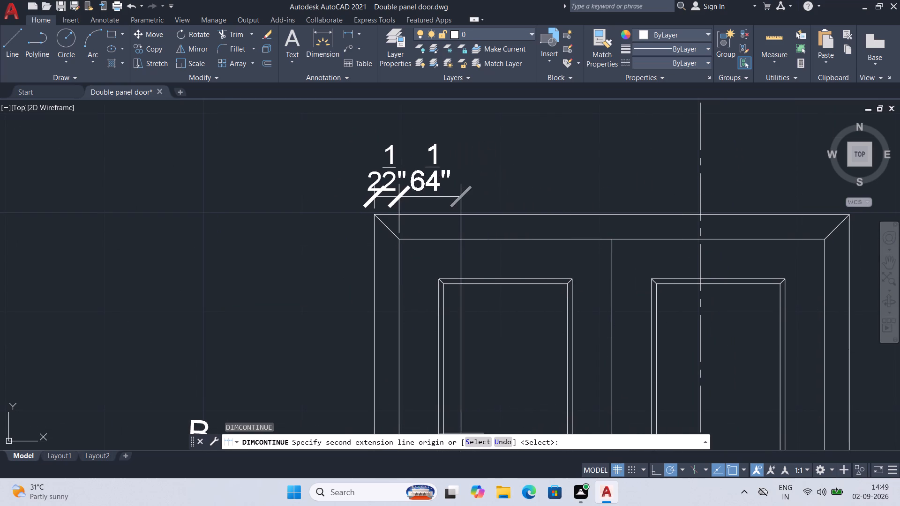
{"action": "left_click", "coordinate": [435, 276]}
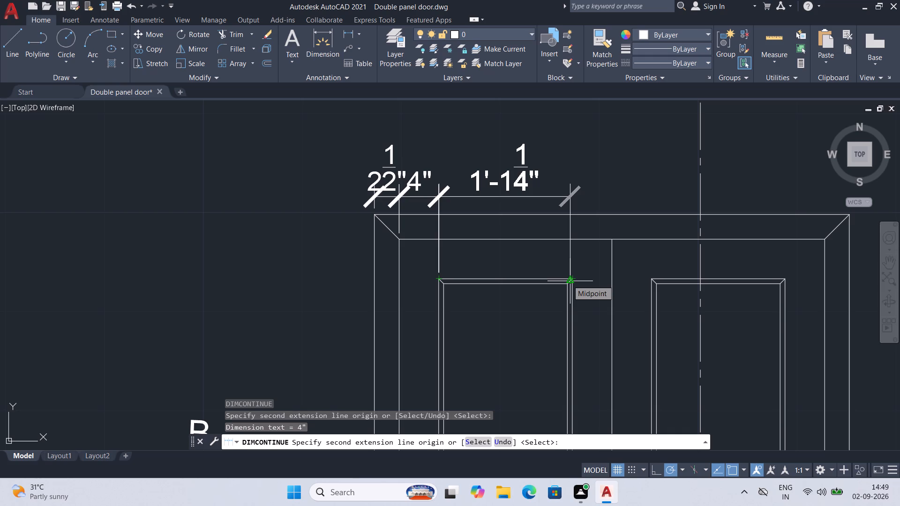
{"action": "scroll", "coordinate": [568, 280], "scroll_direction": "up", "scroll_amount": 1}
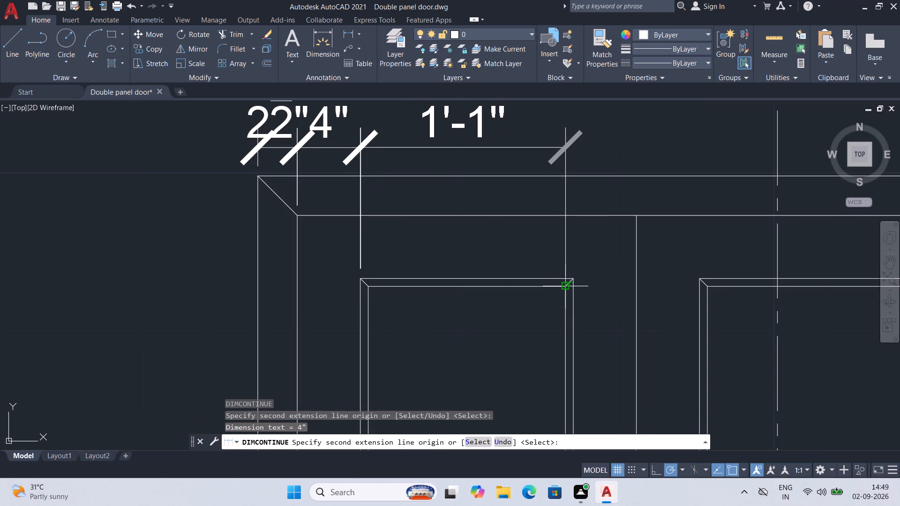
{"action": "scroll", "coordinate": [563, 287], "scroll_direction": "down", "scroll_amount": 1}
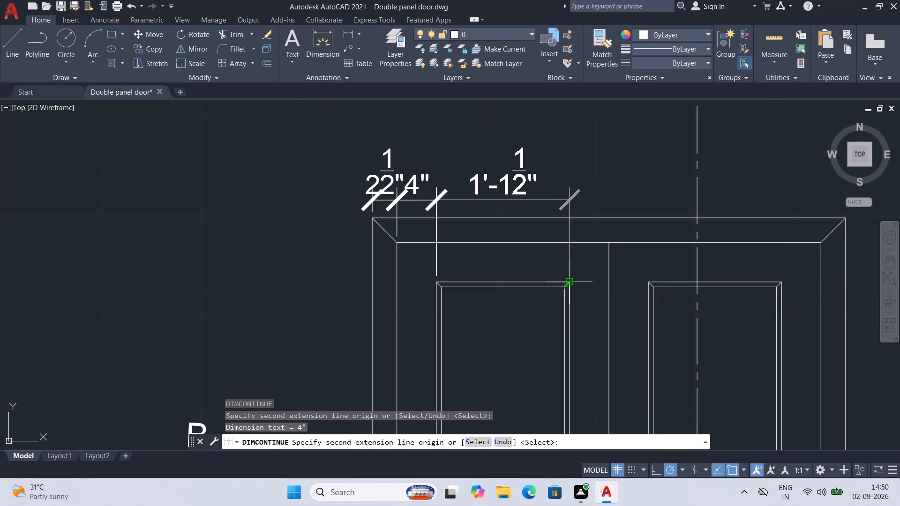
{"action": "scroll", "coordinate": [564, 286], "scroll_direction": "up", "scroll_amount": 2}
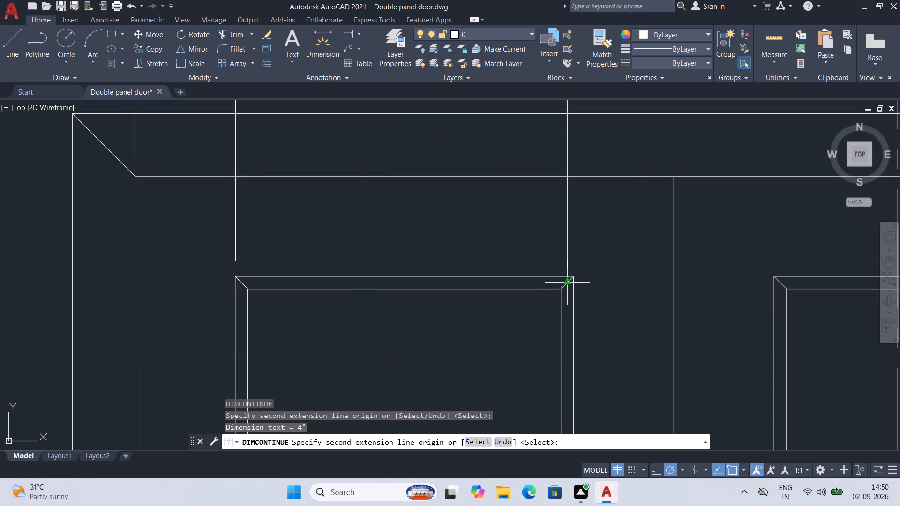
{"action": "scroll", "coordinate": [567, 282], "scroll_direction": "down", "scroll_amount": 3}
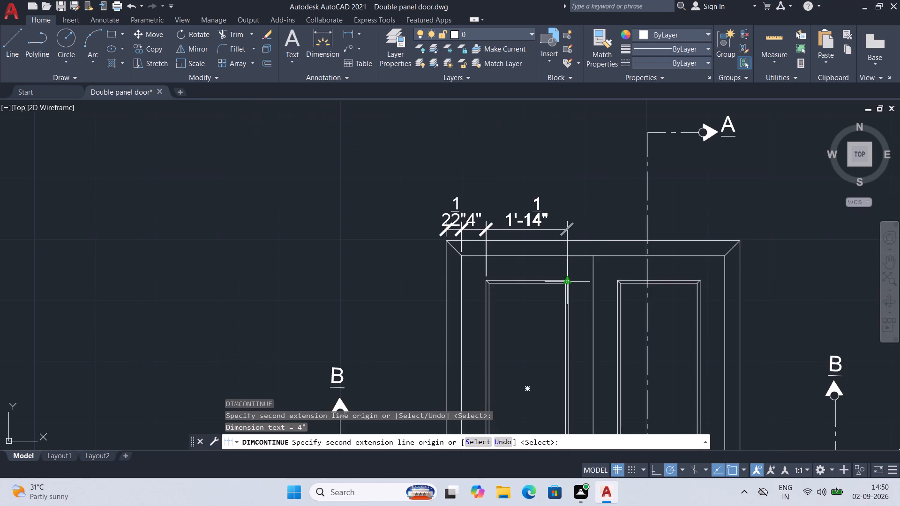
{"action": "scroll", "coordinate": [567, 282], "scroll_direction": "up", "scroll_amount": 2}
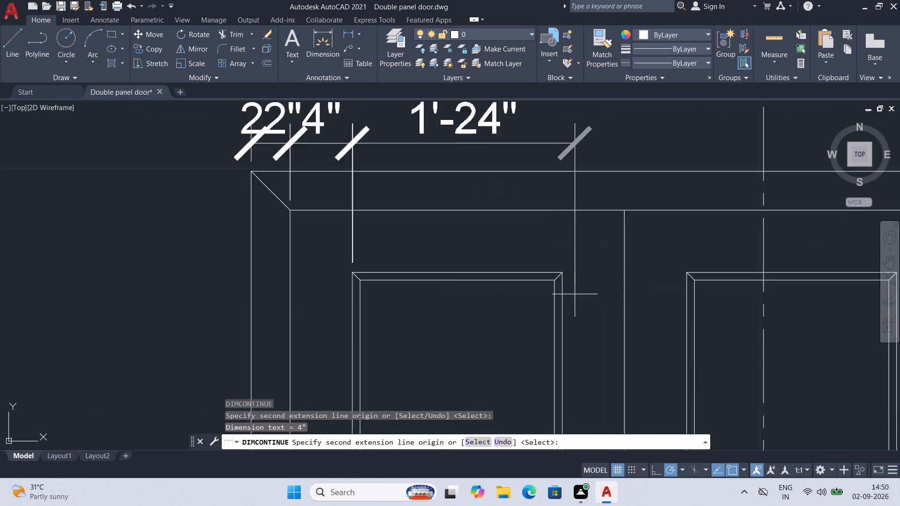
{"action": "scroll", "coordinate": [575, 294], "scroll_direction": "up", "scroll_amount": 1}
{"action": "scroll", "coordinate": [551, 260], "scroll_direction": "down", "scroll_amount": 2}
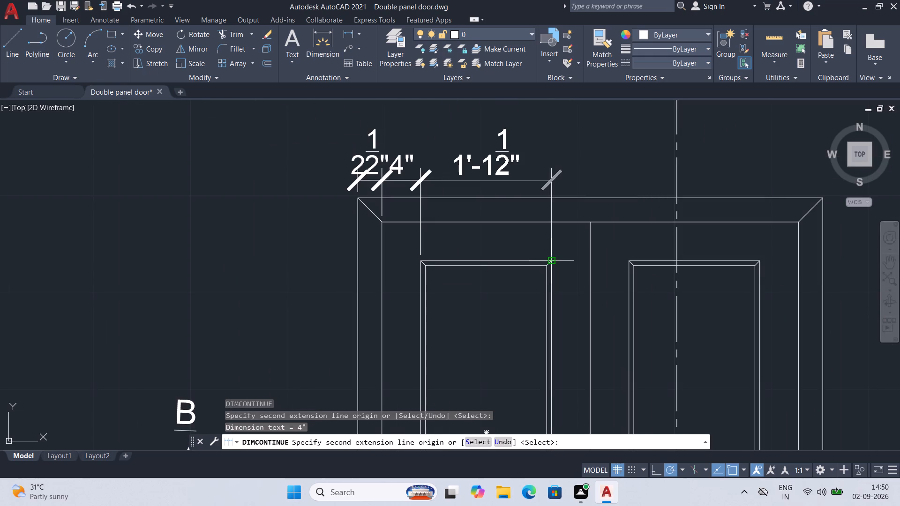
{"action": "left_click", "coordinate": [551, 260]}
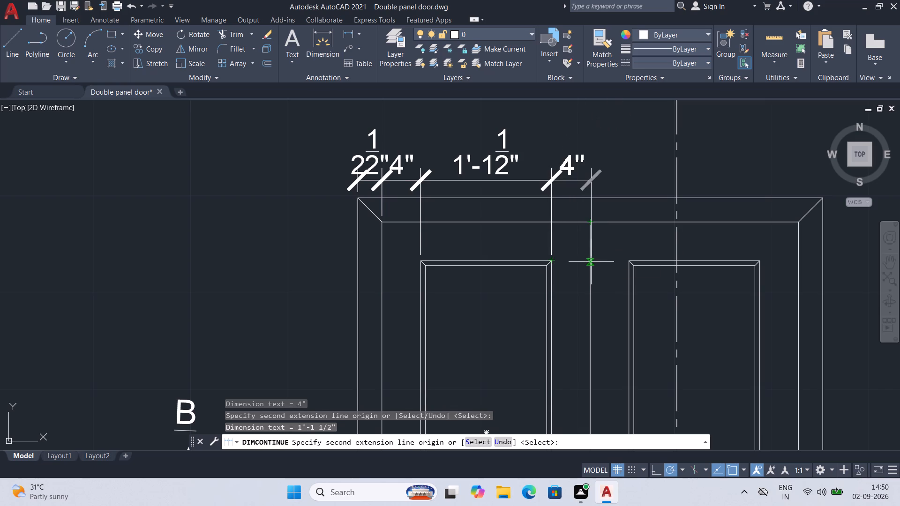
{"action": "left_click", "coordinate": [589, 223]}
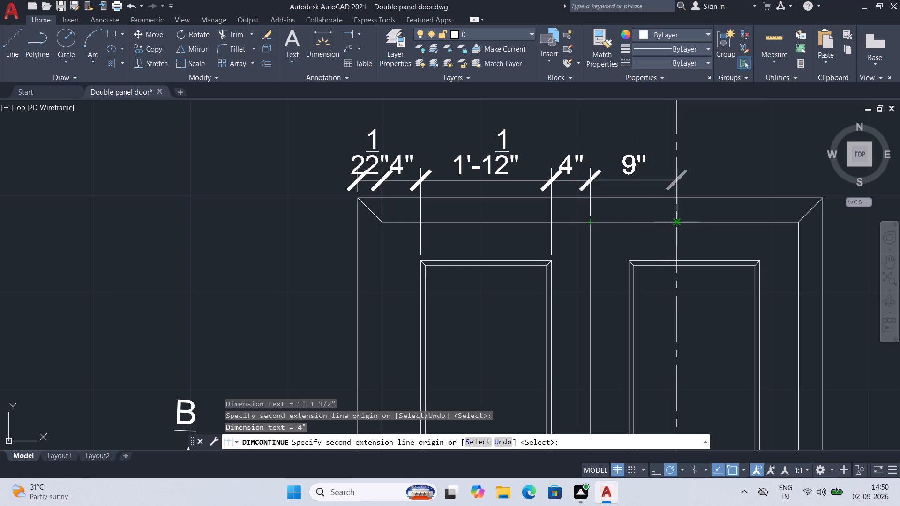
Continue the chain across the right door leaf through both outer panel corners, the frame's inner corner and its outer corner.
{"action": "left_click", "coordinate": [628, 259]}
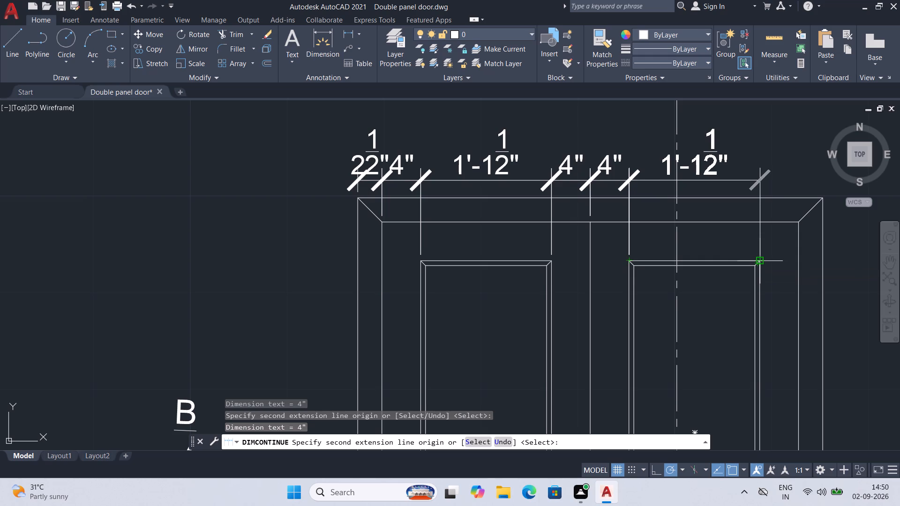
{"action": "left_click", "coordinate": [761, 260]}
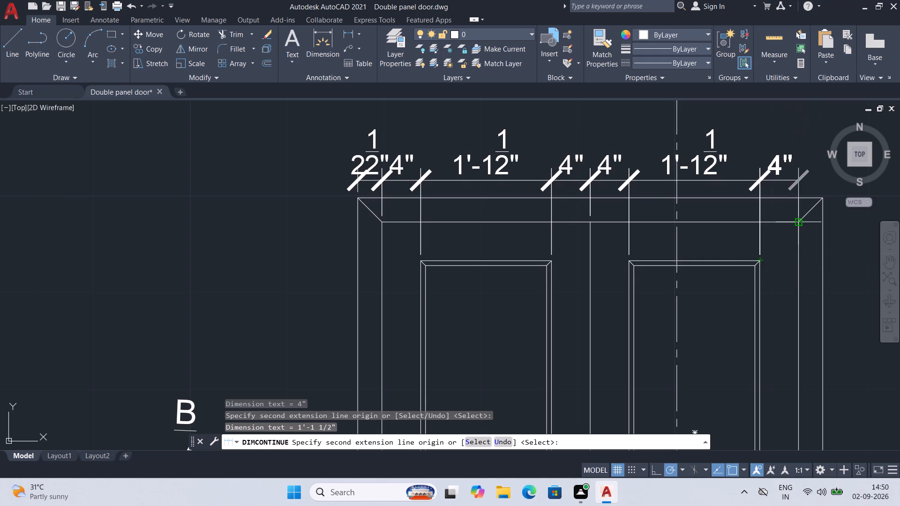
{"action": "left_click", "coordinate": [800, 221]}
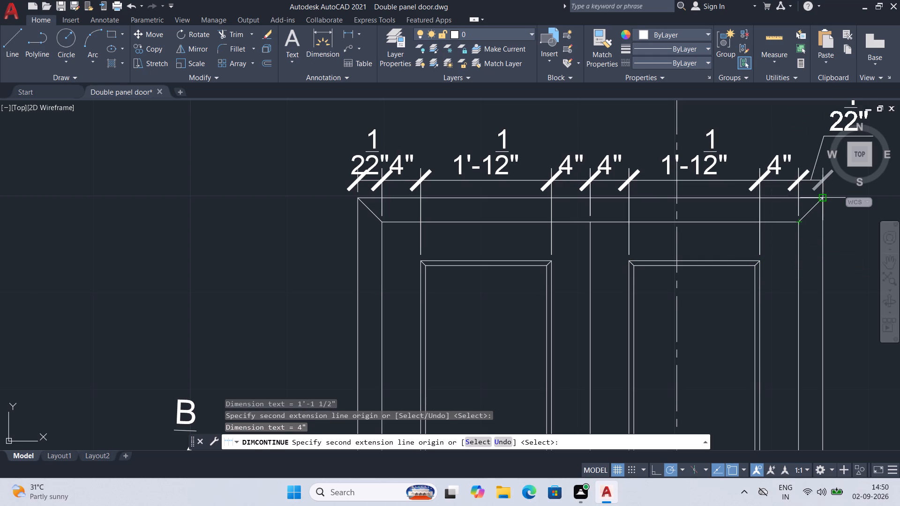
{"action": "left_click", "coordinate": [821, 196]}
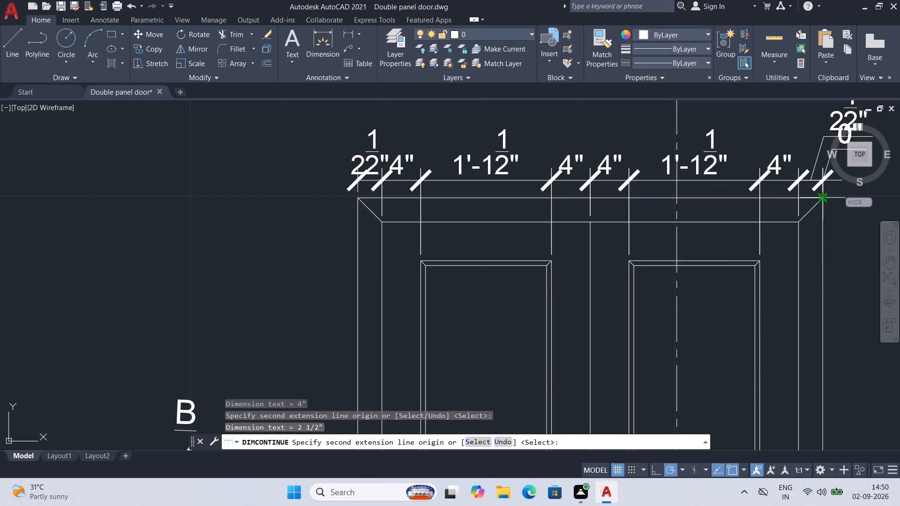
{"action": "middle_click_drag", "start_coordinate": [795, 237], "coordinate": [675, 356]}
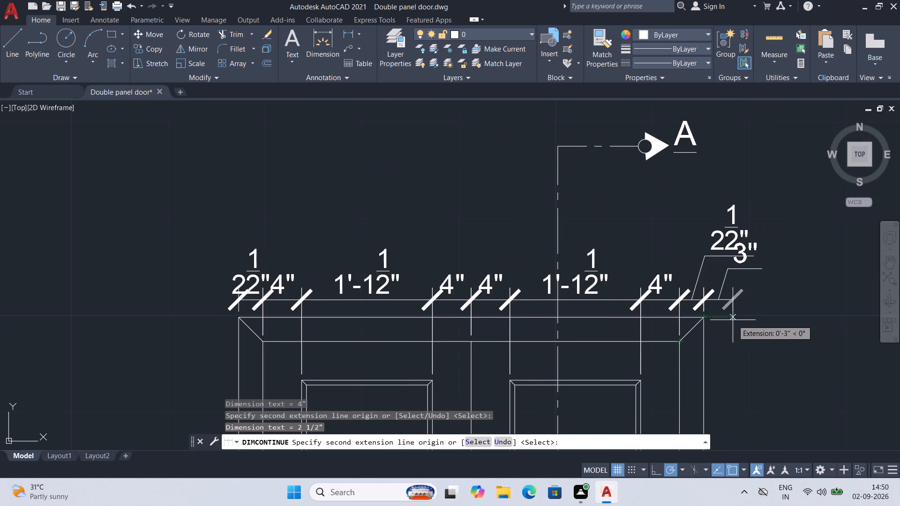
{"action": "key", "text": "Return"}
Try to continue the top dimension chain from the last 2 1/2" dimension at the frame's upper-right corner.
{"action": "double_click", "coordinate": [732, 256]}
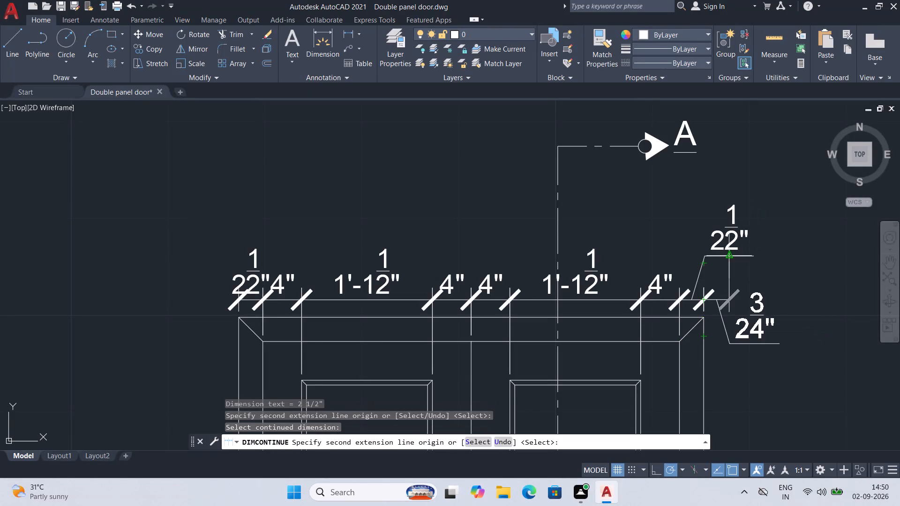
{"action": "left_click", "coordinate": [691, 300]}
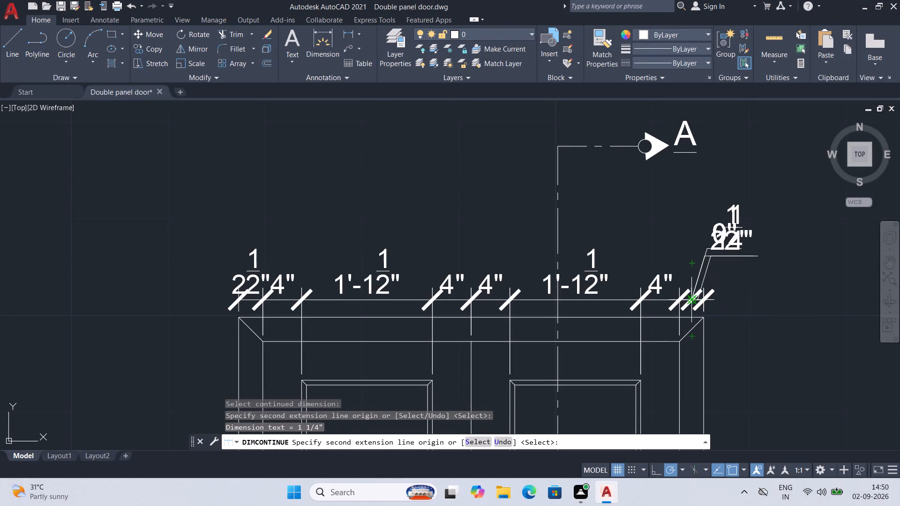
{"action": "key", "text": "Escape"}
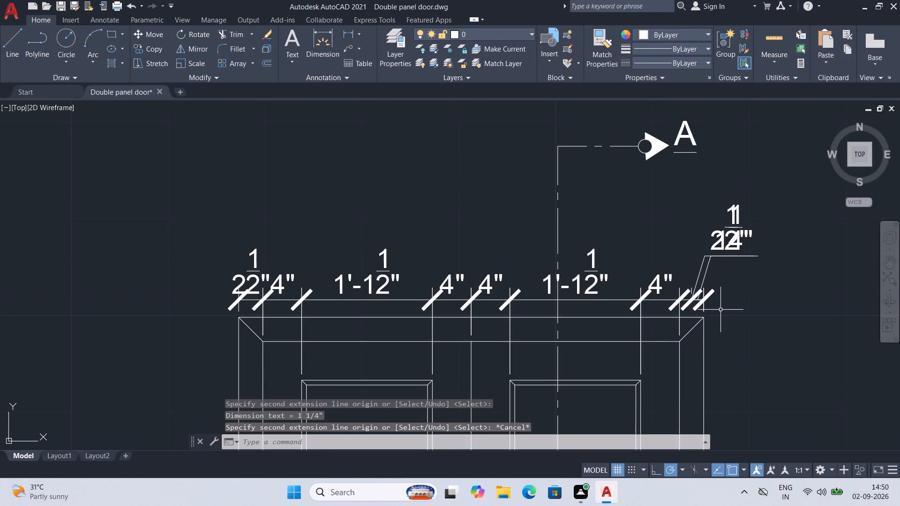
Undo the continued dimension chain across the top of the door, back to the first dimension at the frame's upper-left corner.
{"action": "key", "text": "ctrl+z"}
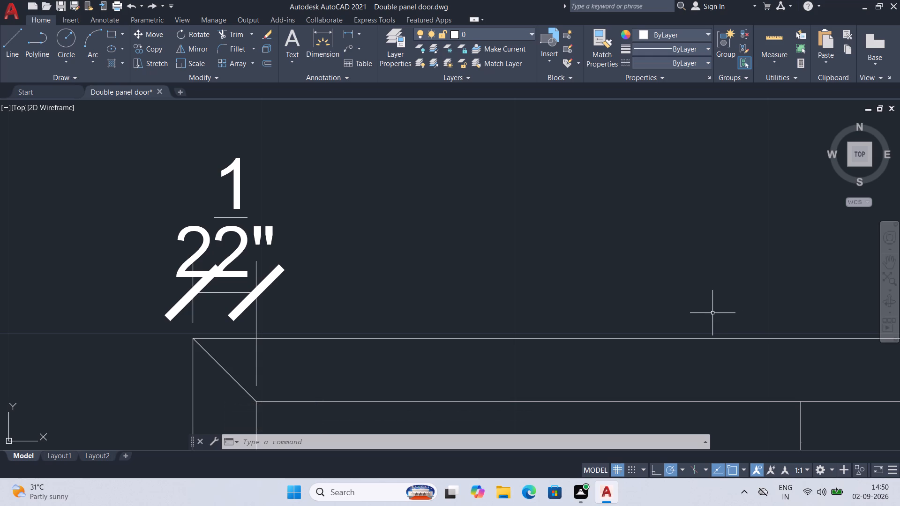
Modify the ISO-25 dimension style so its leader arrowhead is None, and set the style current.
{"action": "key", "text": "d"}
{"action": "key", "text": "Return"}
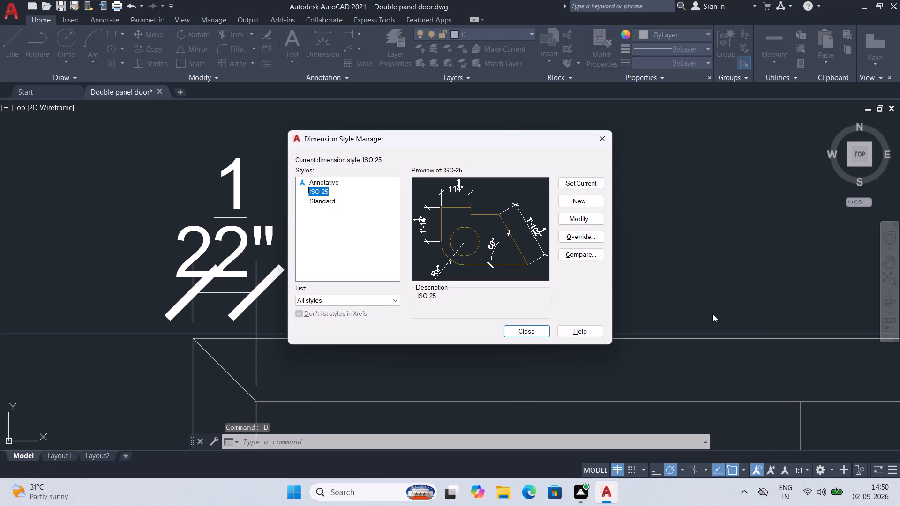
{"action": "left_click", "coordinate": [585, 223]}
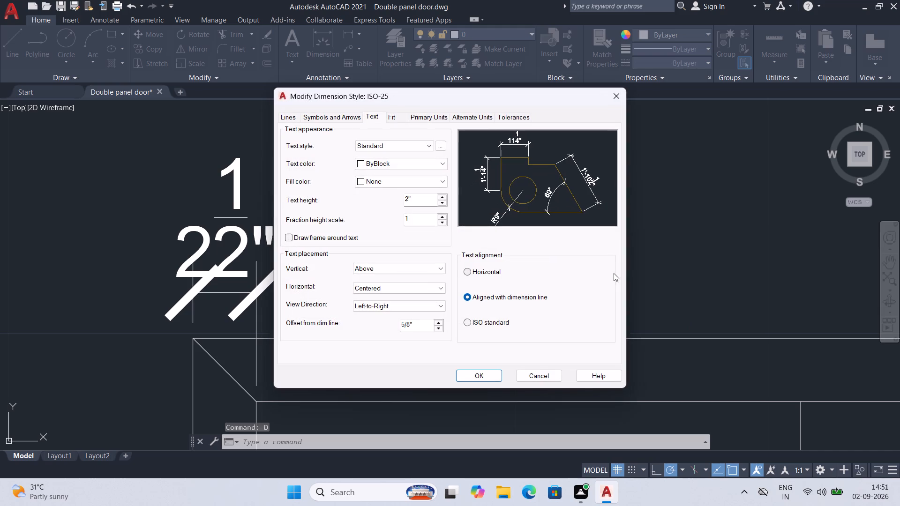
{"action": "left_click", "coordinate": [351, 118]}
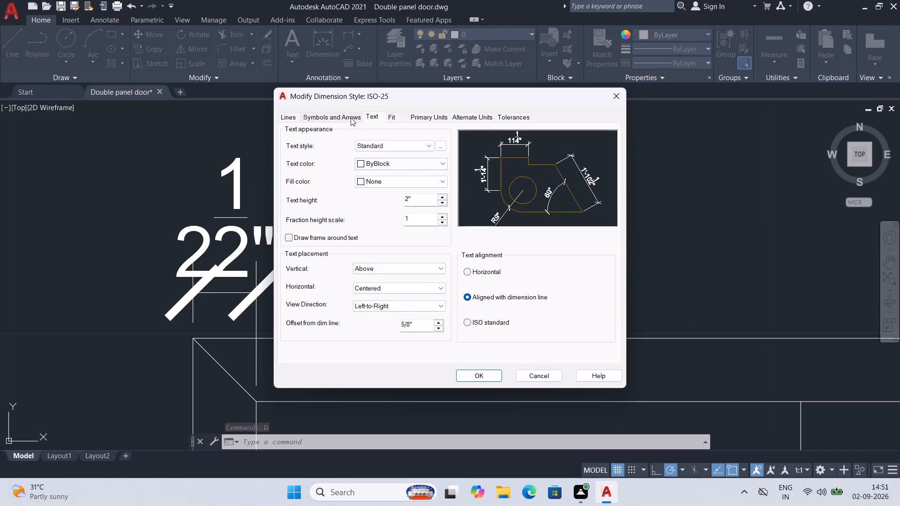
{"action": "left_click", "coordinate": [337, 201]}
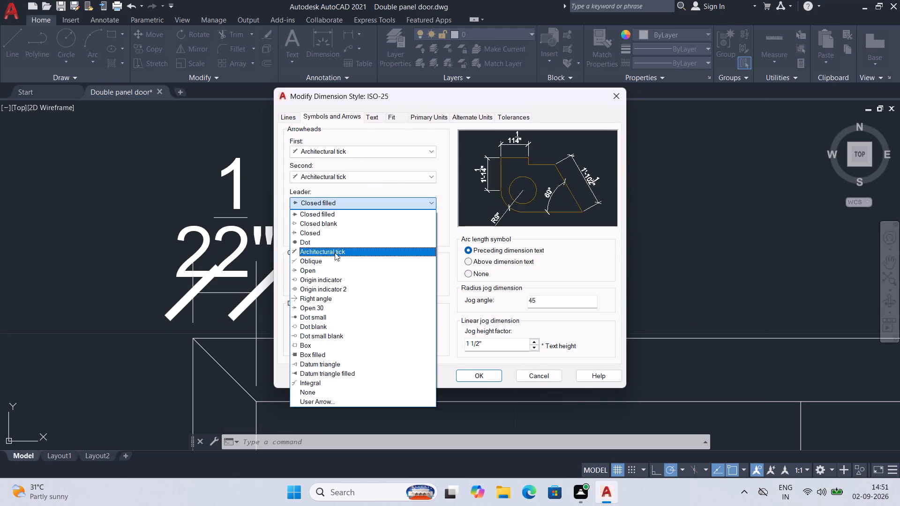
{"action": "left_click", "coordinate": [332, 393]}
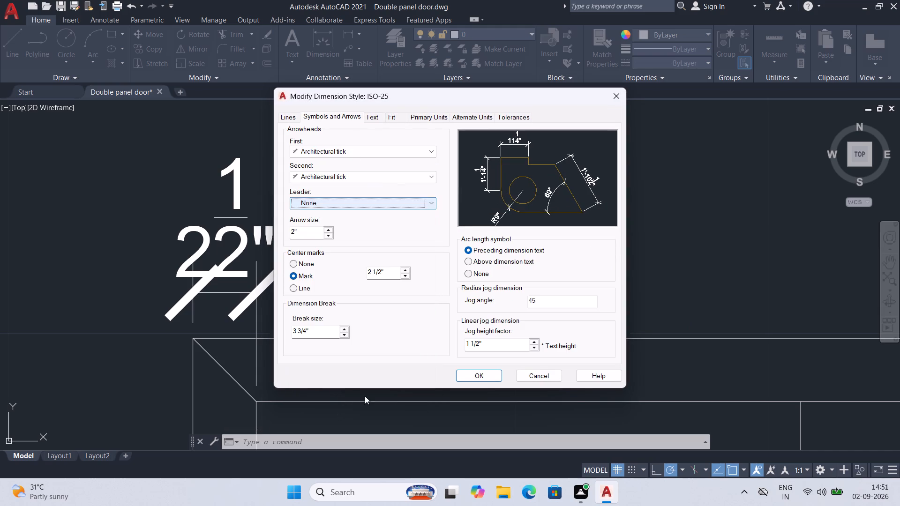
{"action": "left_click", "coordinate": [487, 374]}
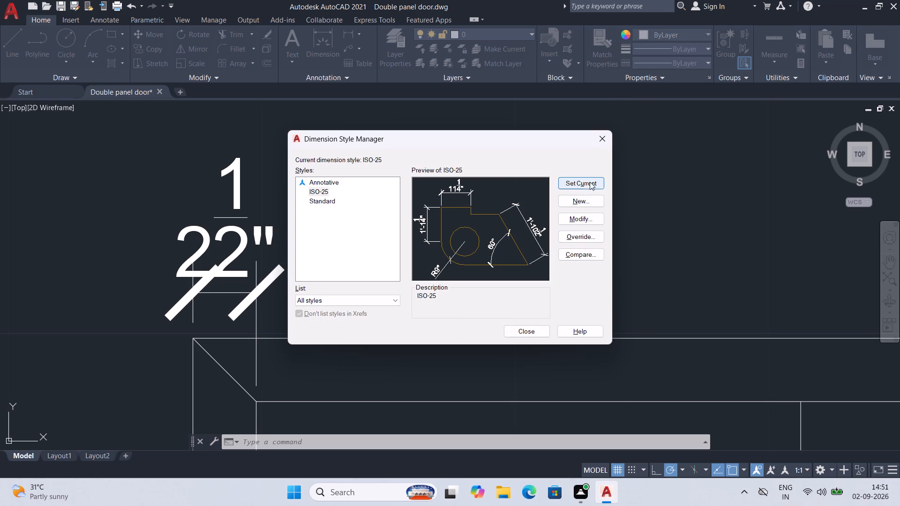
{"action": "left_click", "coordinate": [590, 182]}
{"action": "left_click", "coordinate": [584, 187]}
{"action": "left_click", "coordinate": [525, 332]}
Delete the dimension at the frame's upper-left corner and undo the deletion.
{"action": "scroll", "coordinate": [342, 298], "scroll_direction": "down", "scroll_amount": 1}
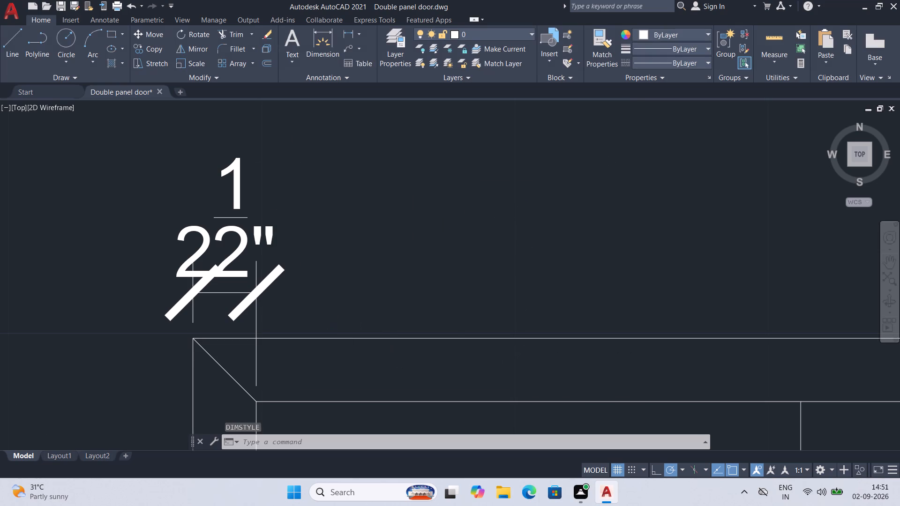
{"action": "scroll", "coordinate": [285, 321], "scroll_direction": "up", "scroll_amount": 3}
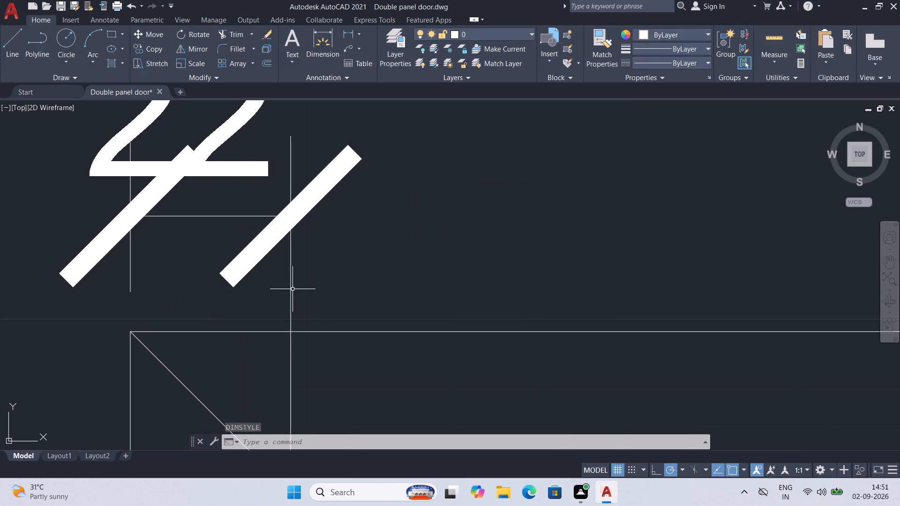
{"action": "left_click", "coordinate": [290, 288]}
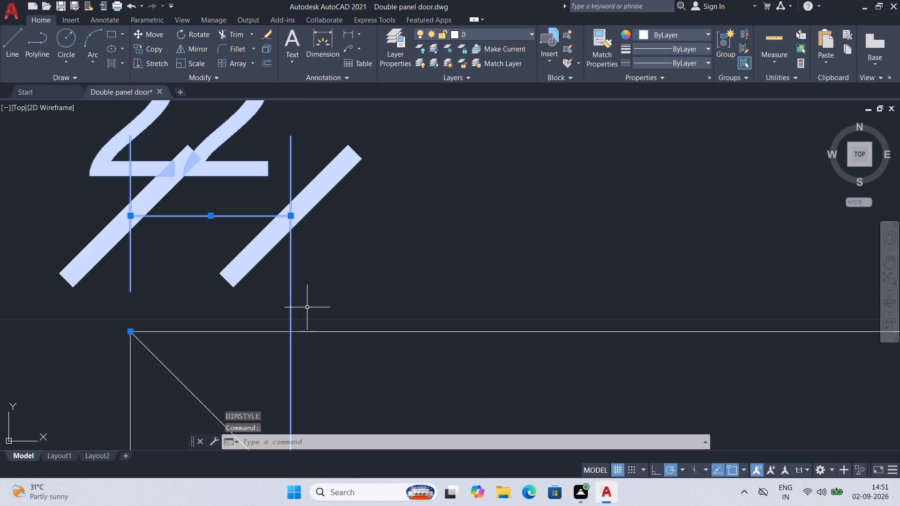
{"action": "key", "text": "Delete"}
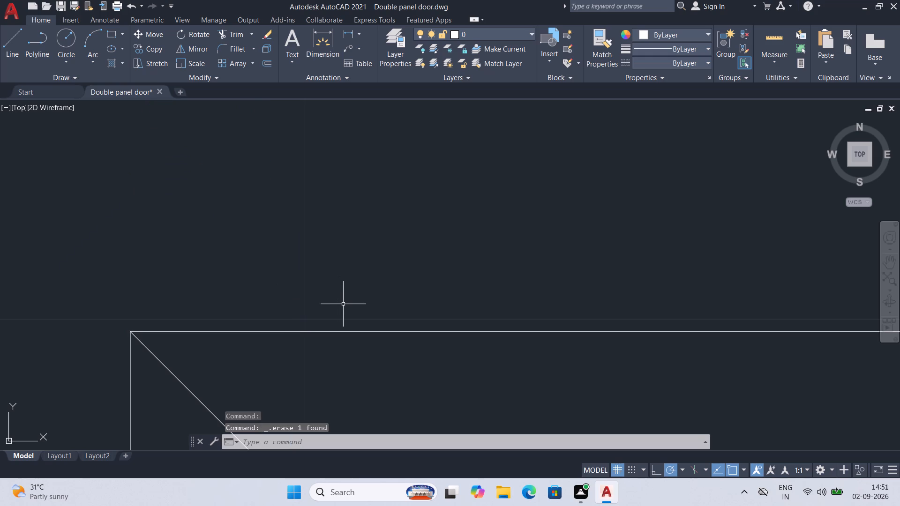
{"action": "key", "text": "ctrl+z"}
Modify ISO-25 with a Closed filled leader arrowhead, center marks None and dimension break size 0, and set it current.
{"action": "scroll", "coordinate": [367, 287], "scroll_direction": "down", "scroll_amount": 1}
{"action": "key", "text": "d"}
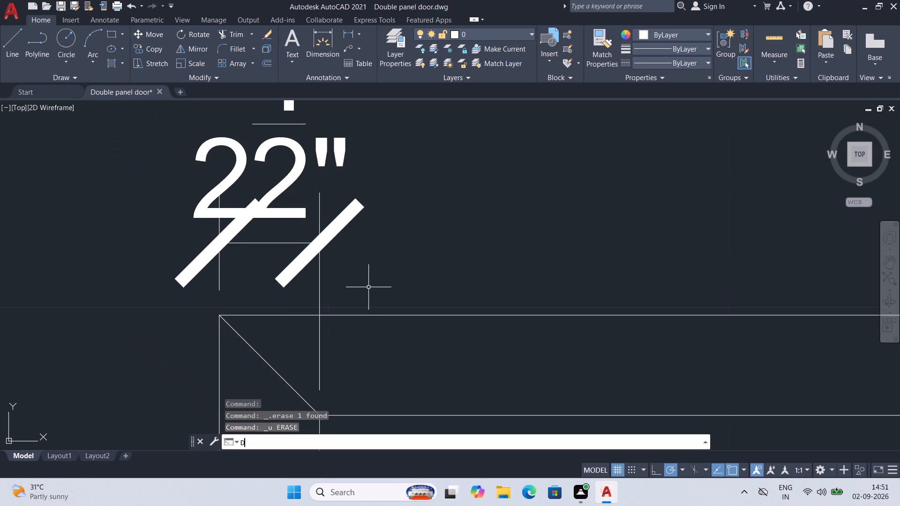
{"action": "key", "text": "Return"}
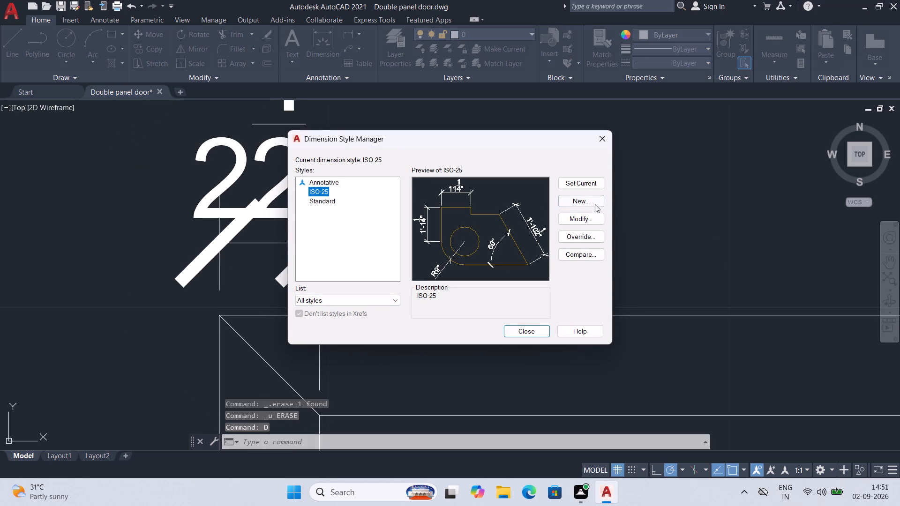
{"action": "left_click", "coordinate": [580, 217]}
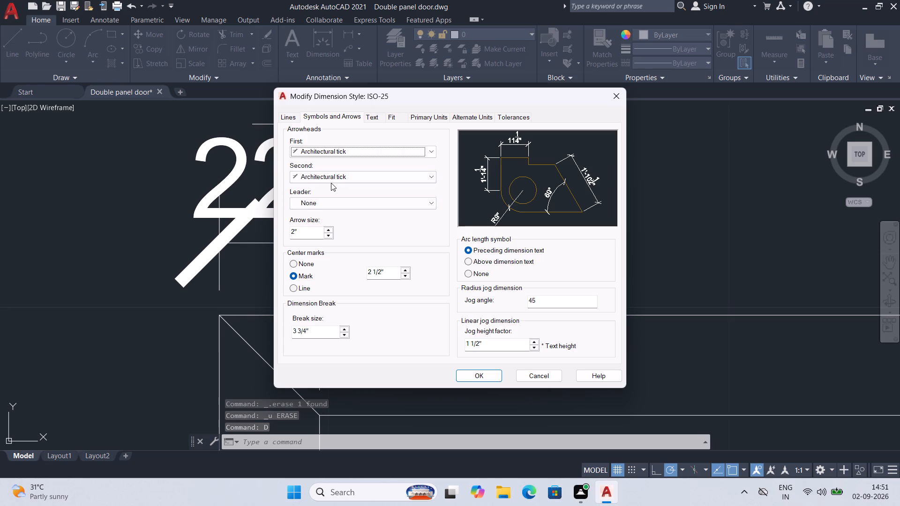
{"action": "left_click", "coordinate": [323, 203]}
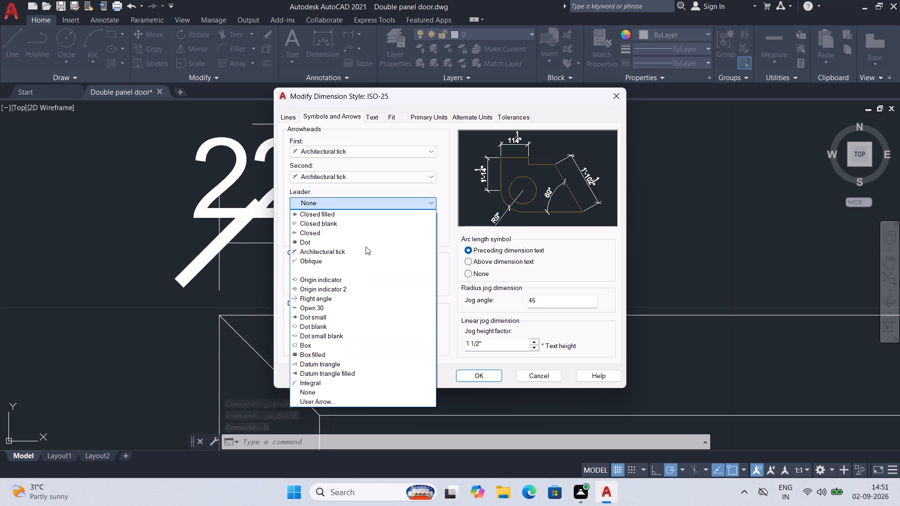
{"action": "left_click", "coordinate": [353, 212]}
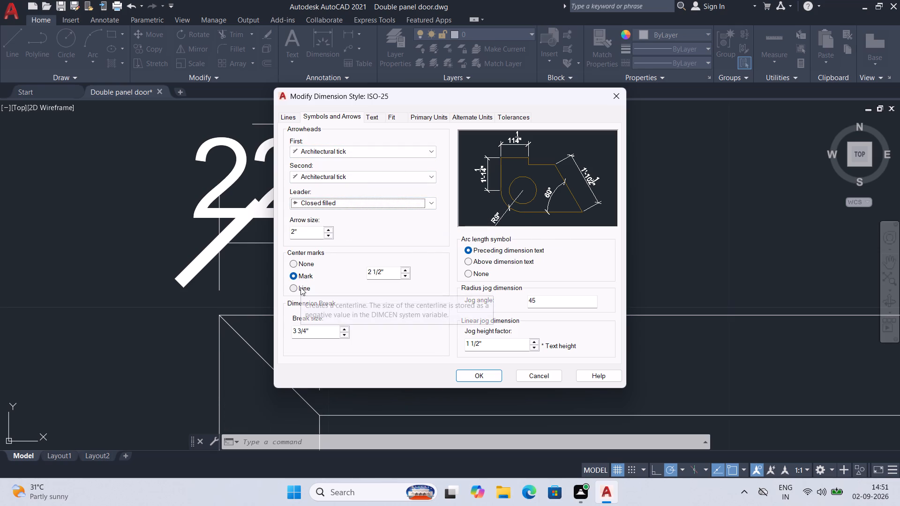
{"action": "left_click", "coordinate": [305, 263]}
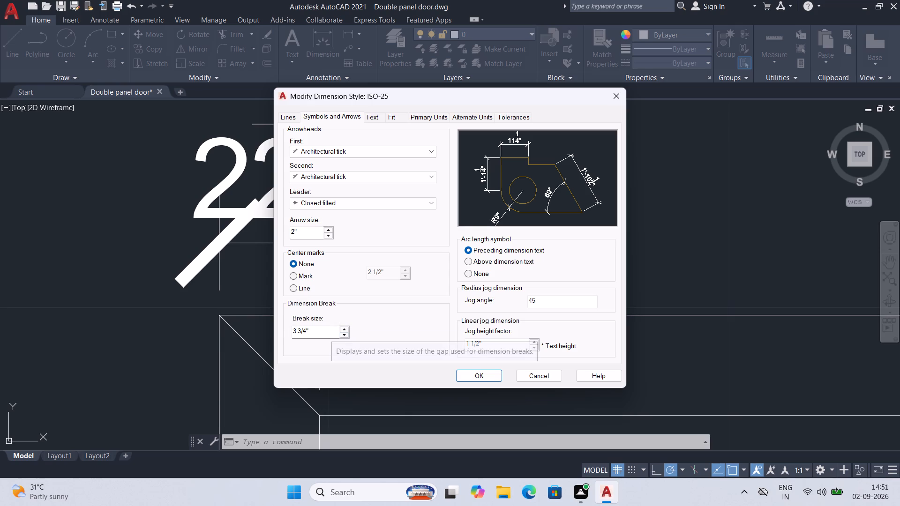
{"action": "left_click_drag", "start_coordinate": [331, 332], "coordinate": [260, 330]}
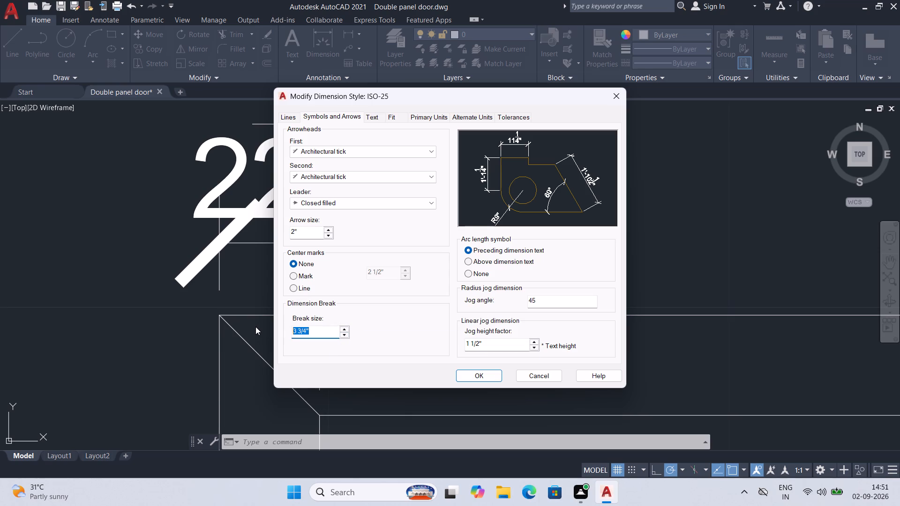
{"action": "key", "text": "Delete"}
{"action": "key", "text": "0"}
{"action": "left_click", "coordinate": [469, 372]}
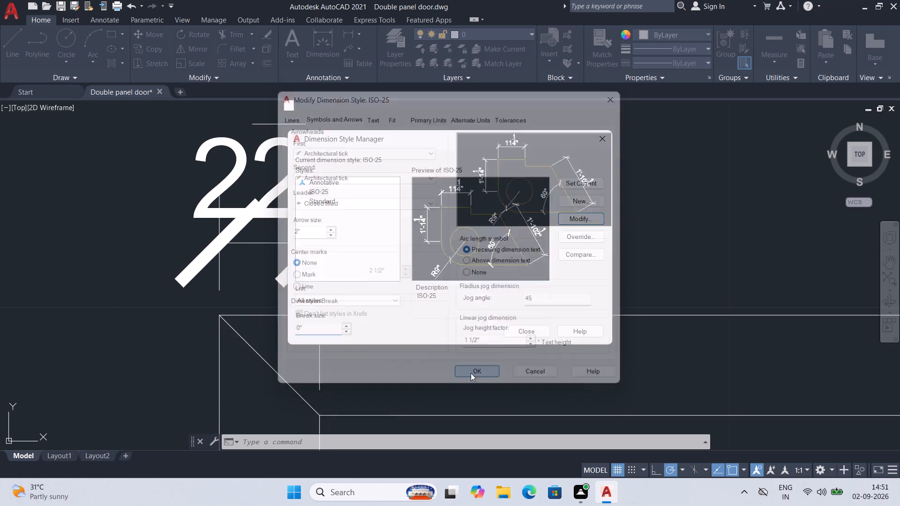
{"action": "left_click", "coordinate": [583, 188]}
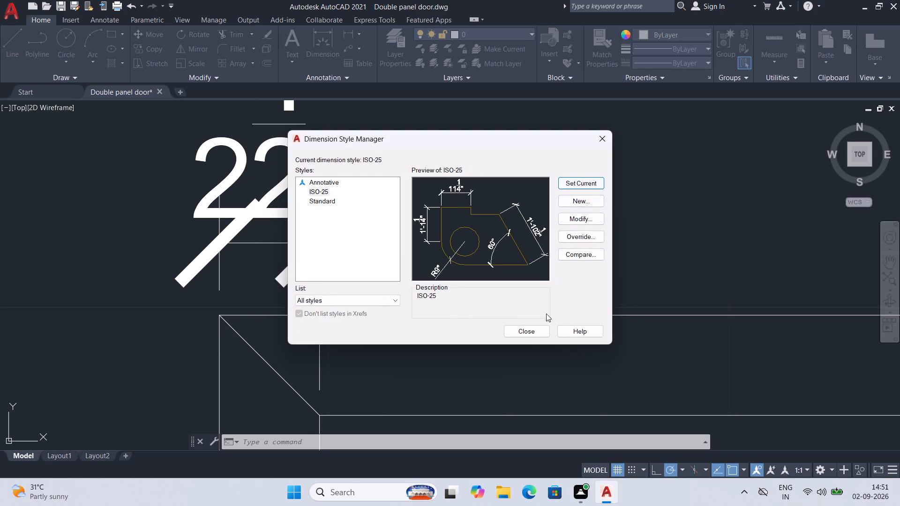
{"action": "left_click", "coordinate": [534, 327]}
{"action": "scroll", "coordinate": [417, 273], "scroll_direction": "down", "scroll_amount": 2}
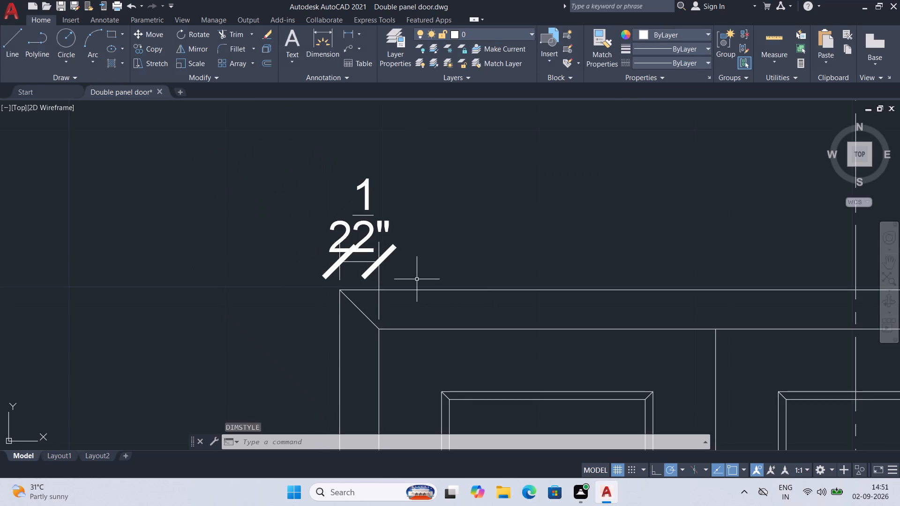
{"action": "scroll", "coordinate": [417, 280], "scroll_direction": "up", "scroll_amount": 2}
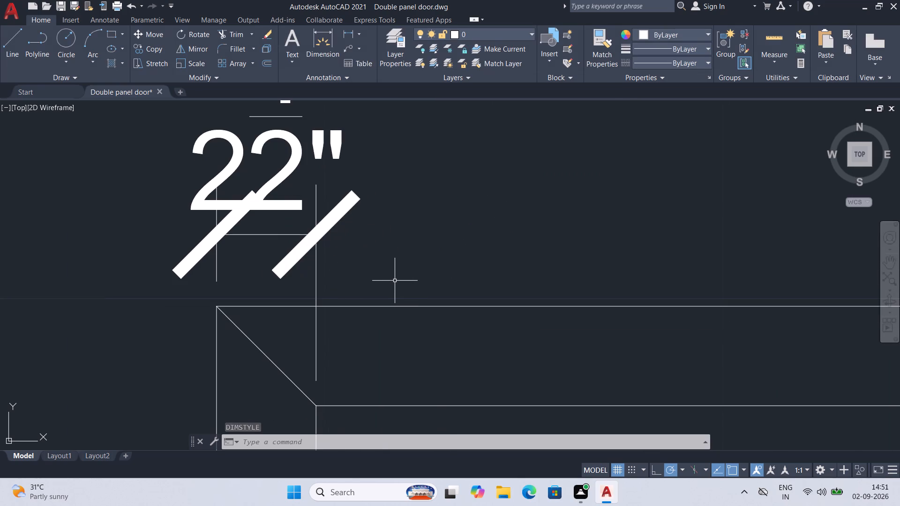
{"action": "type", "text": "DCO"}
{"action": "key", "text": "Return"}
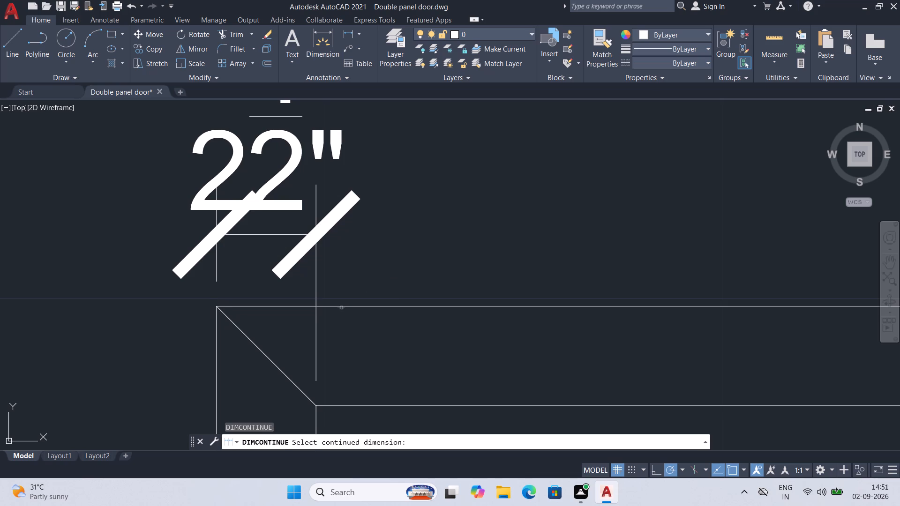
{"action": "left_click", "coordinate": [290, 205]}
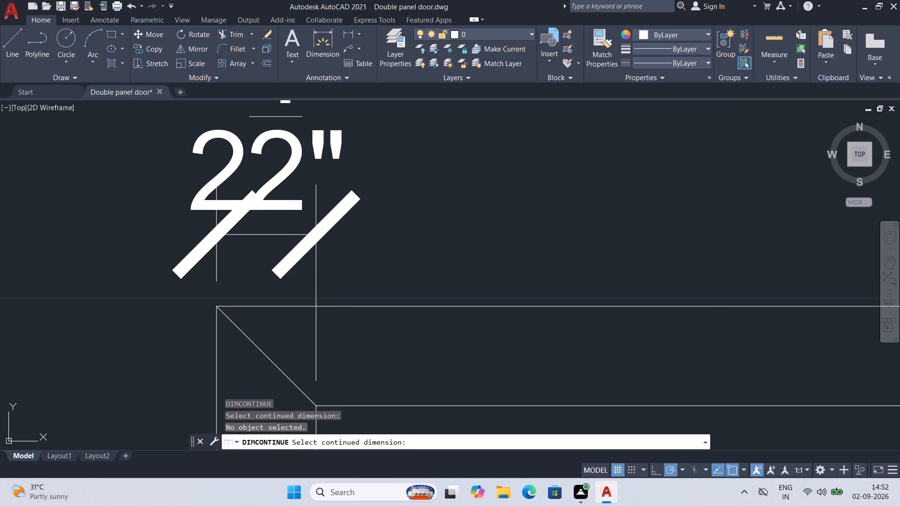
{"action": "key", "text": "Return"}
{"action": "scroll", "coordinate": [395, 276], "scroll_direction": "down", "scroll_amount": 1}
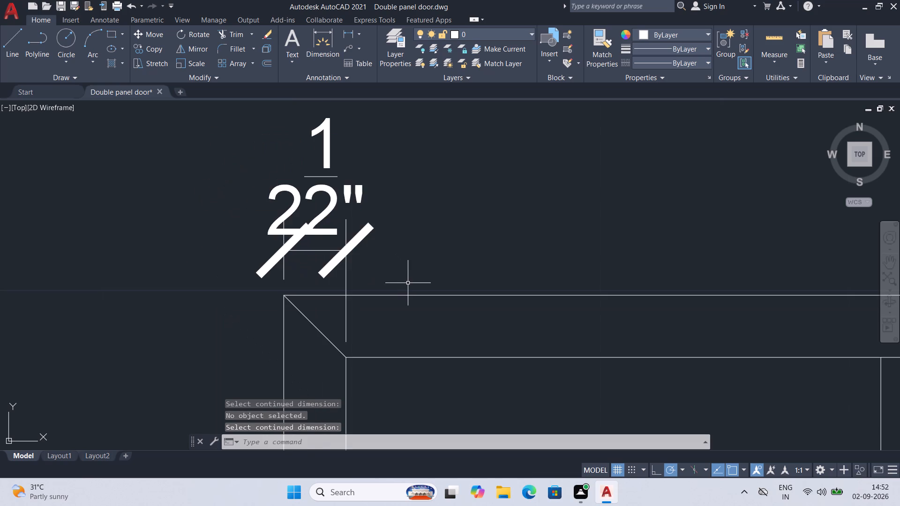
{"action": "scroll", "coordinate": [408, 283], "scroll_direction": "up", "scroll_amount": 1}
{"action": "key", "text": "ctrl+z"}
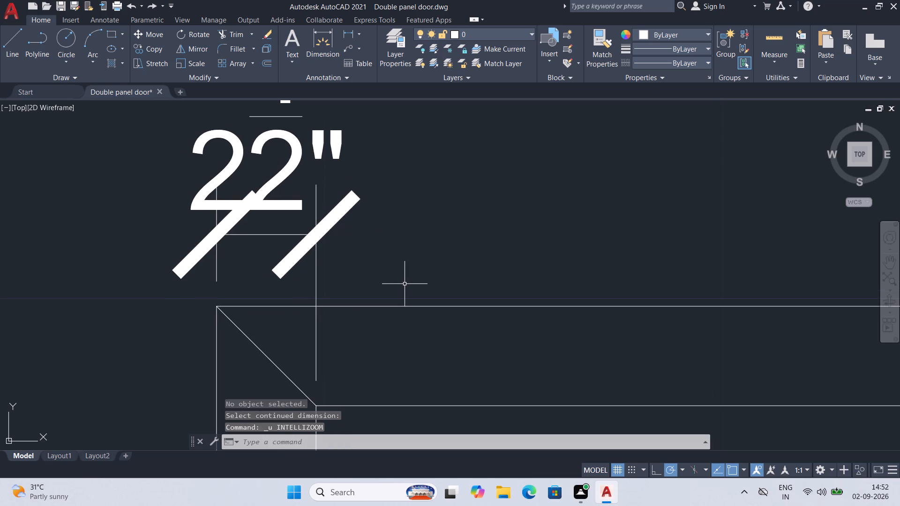
Open the ISO-25 dimension style for modification and set its center marks to Mark.
{"action": "key", "text": "d"}
{"action": "key", "text": "Return"}
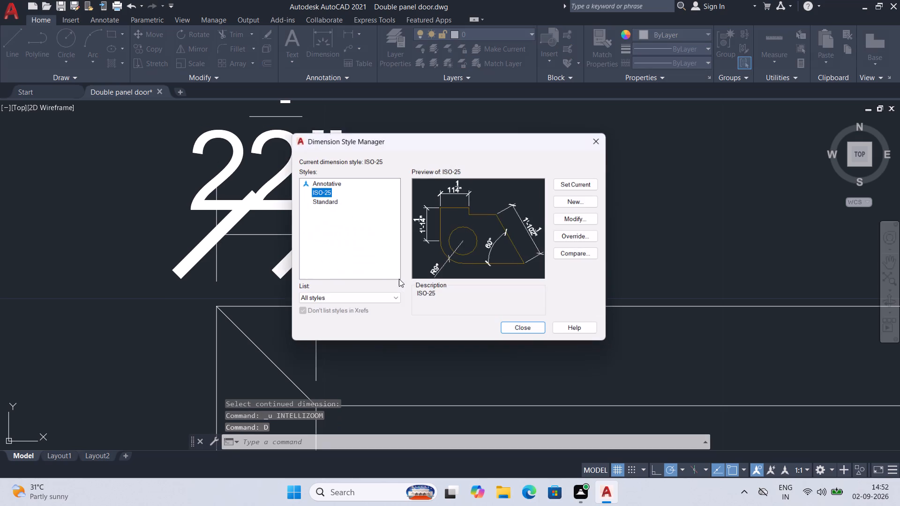
{"action": "left_click", "coordinate": [584, 220]}
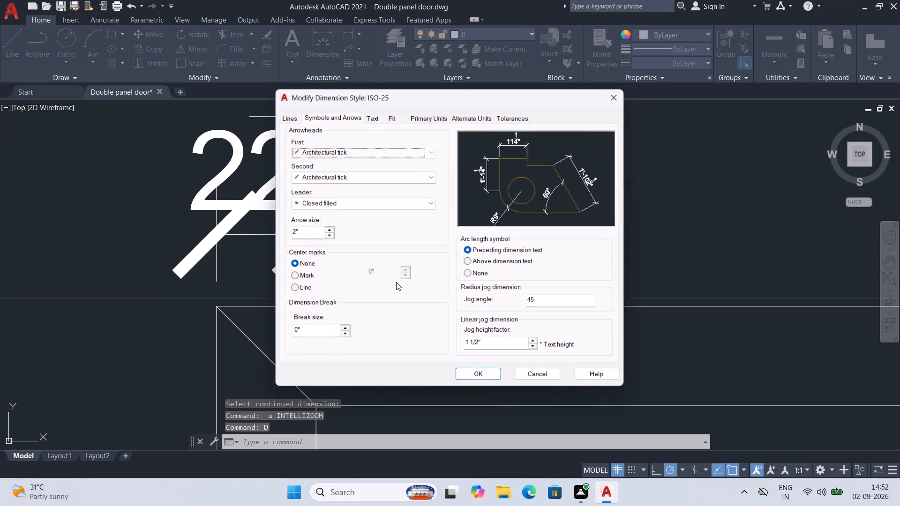
{"action": "left_click", "coordinate": [297, 275]}
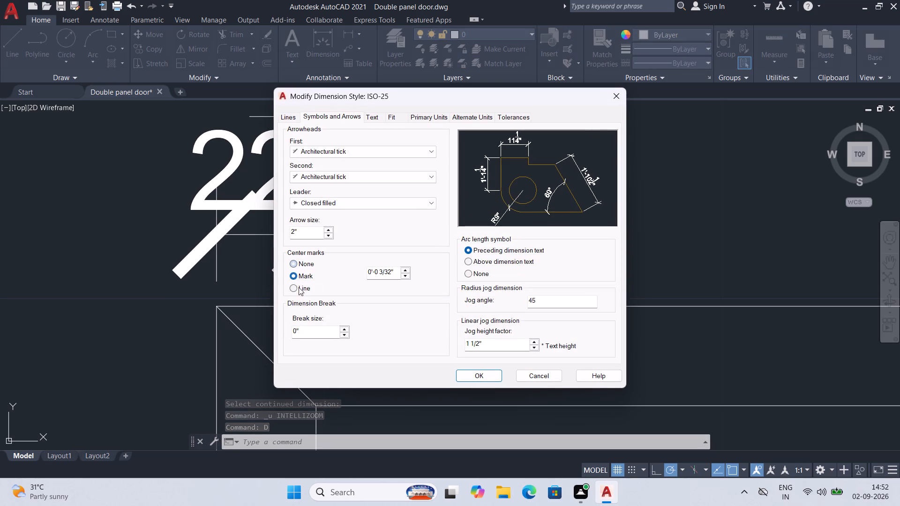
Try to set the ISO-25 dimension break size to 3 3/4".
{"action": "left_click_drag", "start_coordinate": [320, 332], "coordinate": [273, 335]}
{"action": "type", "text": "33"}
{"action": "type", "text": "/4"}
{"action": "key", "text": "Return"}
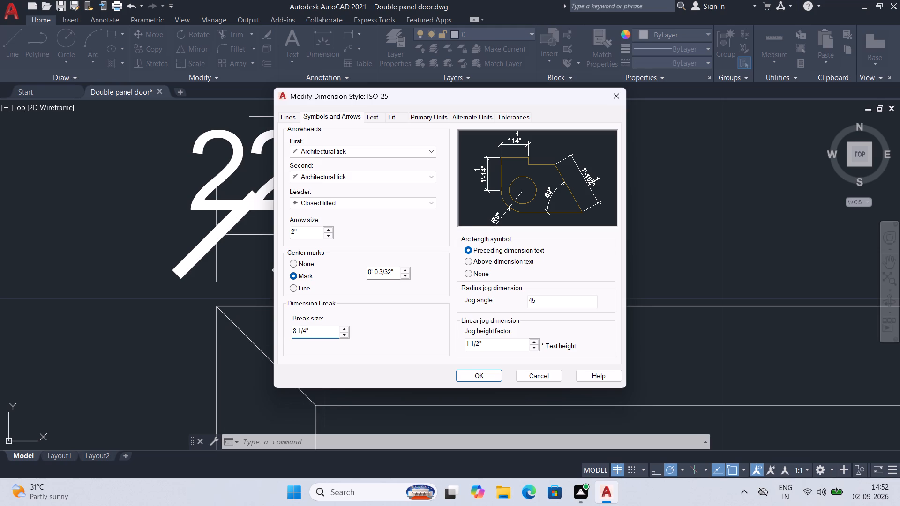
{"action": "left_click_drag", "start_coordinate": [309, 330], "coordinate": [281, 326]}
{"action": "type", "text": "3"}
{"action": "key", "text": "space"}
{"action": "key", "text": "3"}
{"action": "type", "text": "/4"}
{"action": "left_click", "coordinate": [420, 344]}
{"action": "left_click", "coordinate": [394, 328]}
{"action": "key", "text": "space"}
Set the dimension break size to 3 3/14" and apply the changes to ISO-25.
{"action": "left_click", "coordinate": [343, 335]}
{"action": "left_click", "coordinate": [344, 328]}
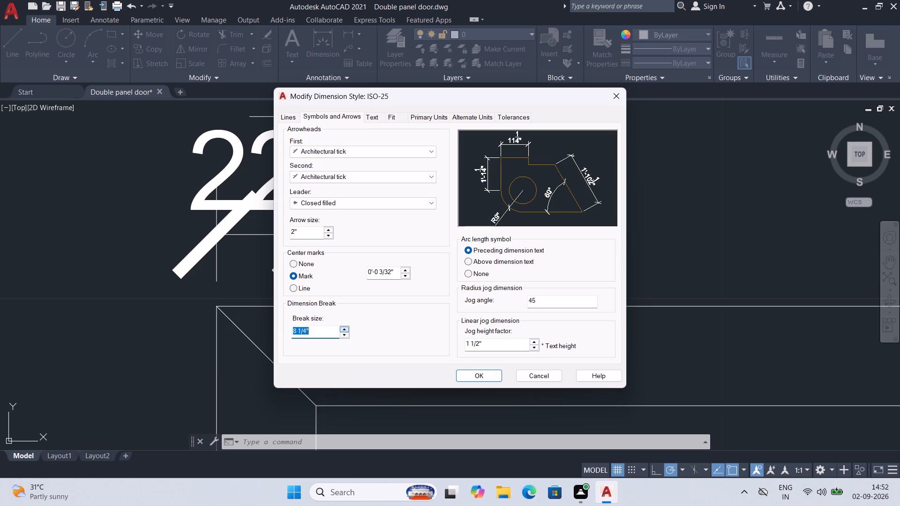
{"action": "left_click", "coordinate": [343, 335]}
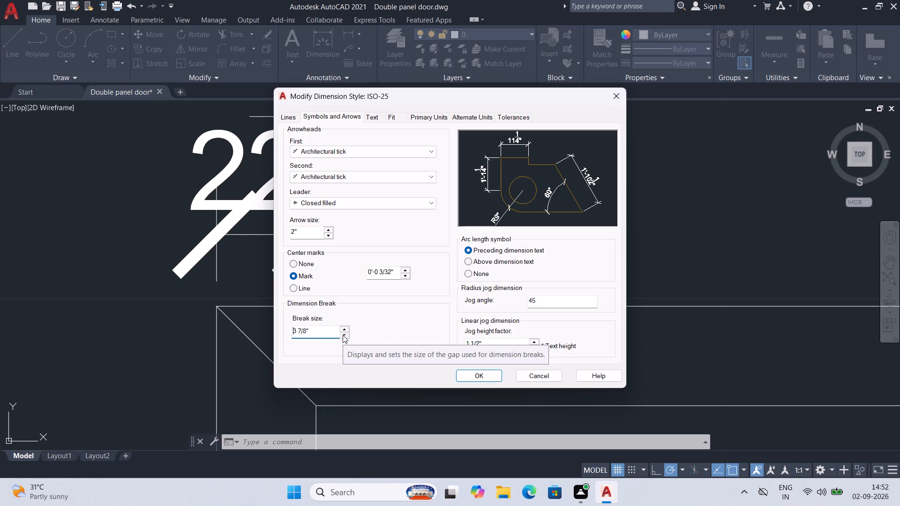
{"action": "triple_click", "coordinate": [345, 329]}
{"action": "triple_click", "coordinate": [345, 329]}
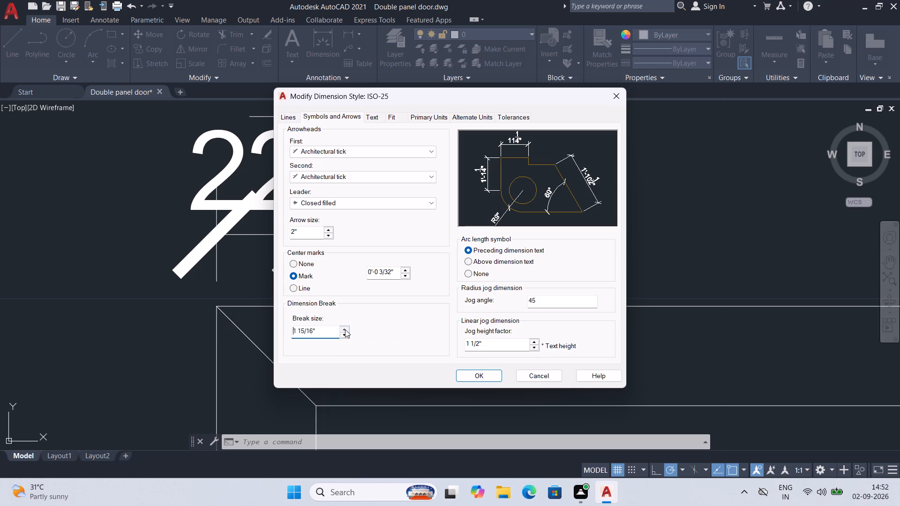
{"action": "triple_click", "coordinate": [345, 329]}
{"action": "triple_click", "coordinate": [345, 329]}
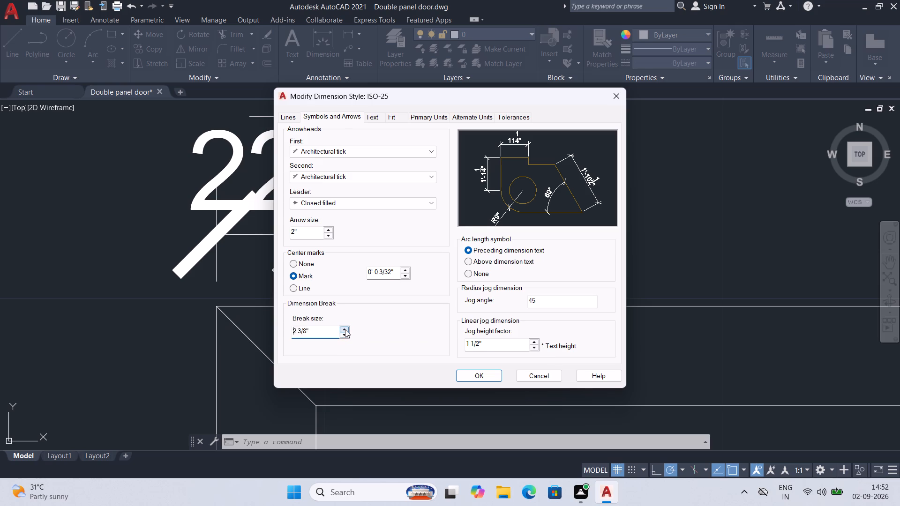
{"action": "triple_click", "coordinate": [345, 329]}
{"action": "triple_click", "coordinate": [345, 329]}
{"action": "triple_click", "coordinate": [345, 329]}
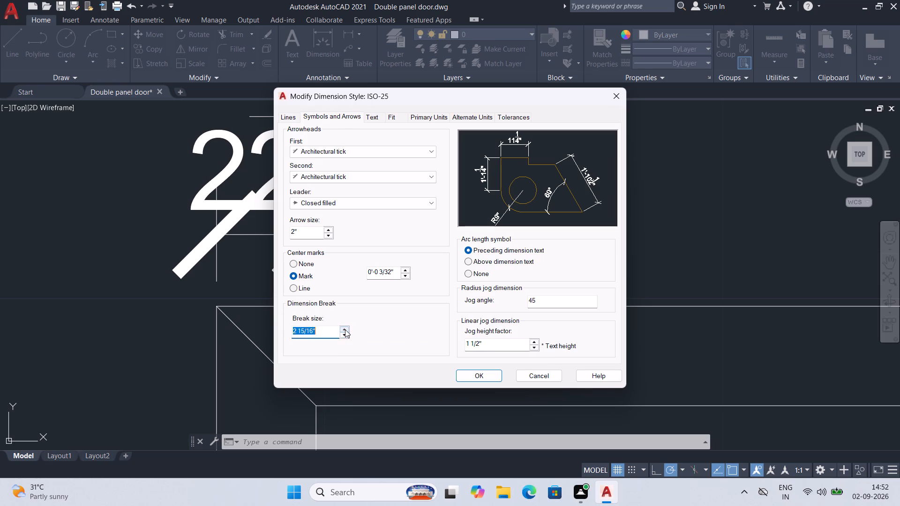
{"action": "double_click", "coordinate": [345, 329]}
{"action": "left_click", "coordinate": [345, 329]}
{"action": "left_click", "coordinate": [332, 330]}
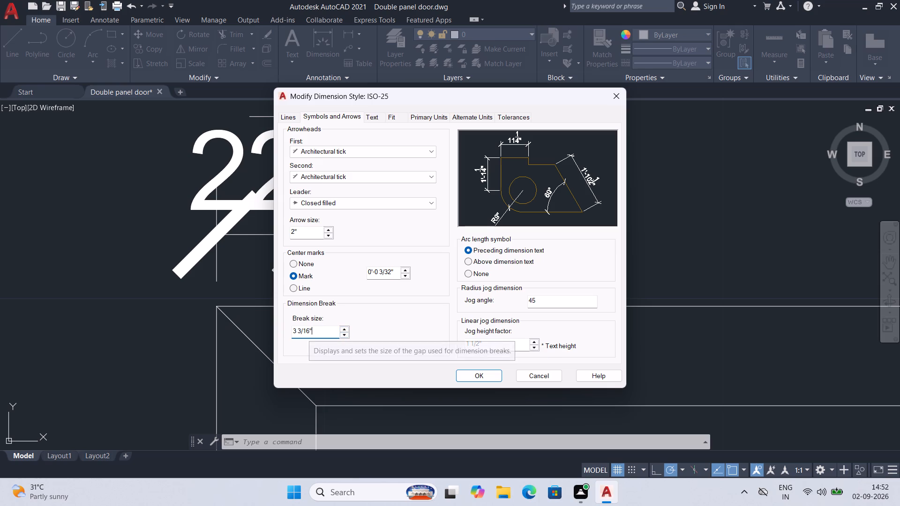
{"action": "left_click", "coordinate": [308, 330]}
{"action": "key", "text": "BackSpace"}
{"action": "key", "text": "4"}
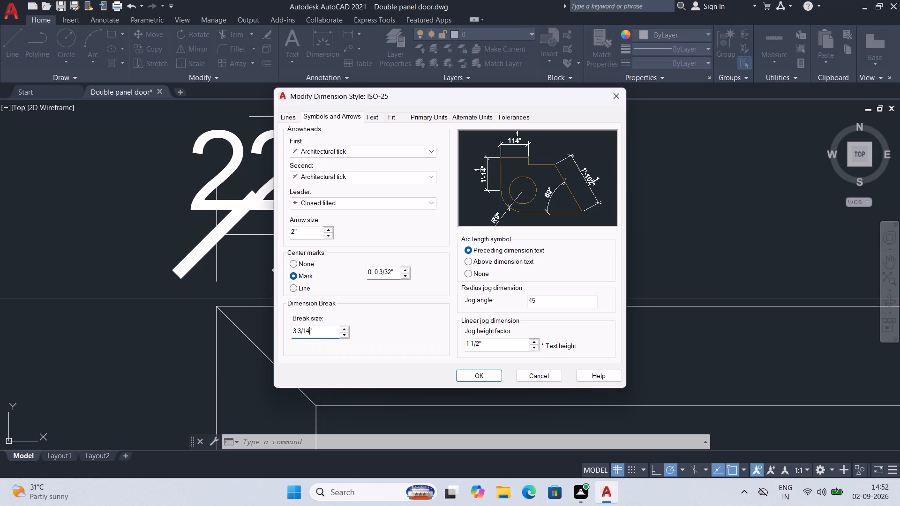
{"action": "left_click", "coordinate": [465, 370]}
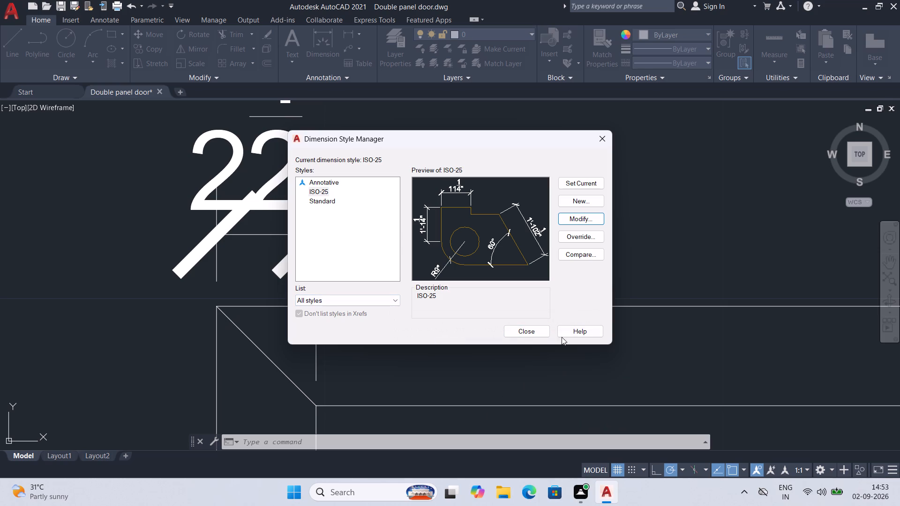
Modify ISO-25's fit settings so the dimension line is not drawn between extension lines, and set the style current.
{"action": "left_click", "coordinate": [570, 225]}
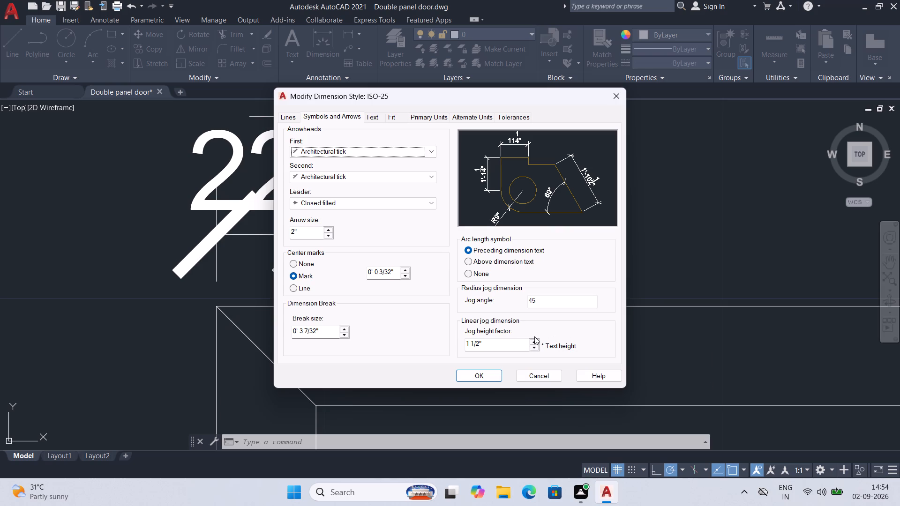
{"action": "left_click", "coordinate": [514, 344]}
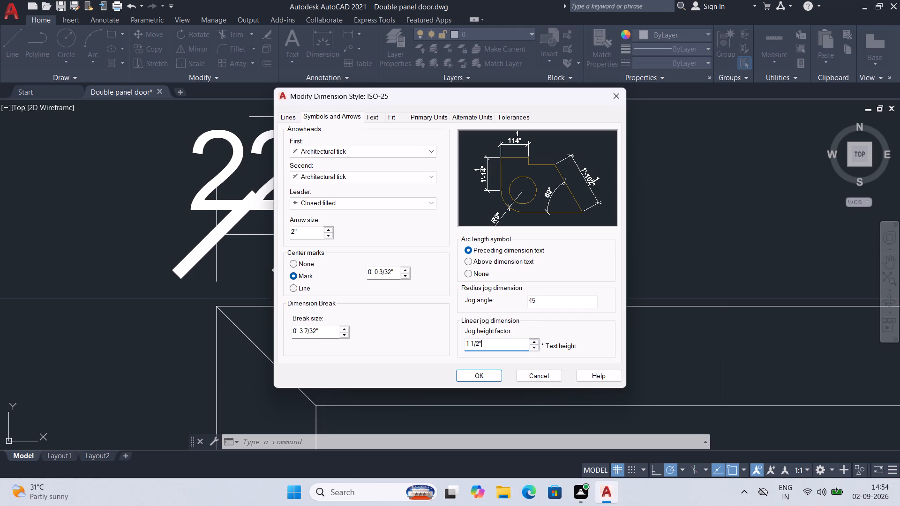
{"action": "left_click", "coordinate": [534, 346]}
{"action": "left_click", "coordinate": [533, 341]}
{"action": "left_click", "coordinate": [370, 117]}
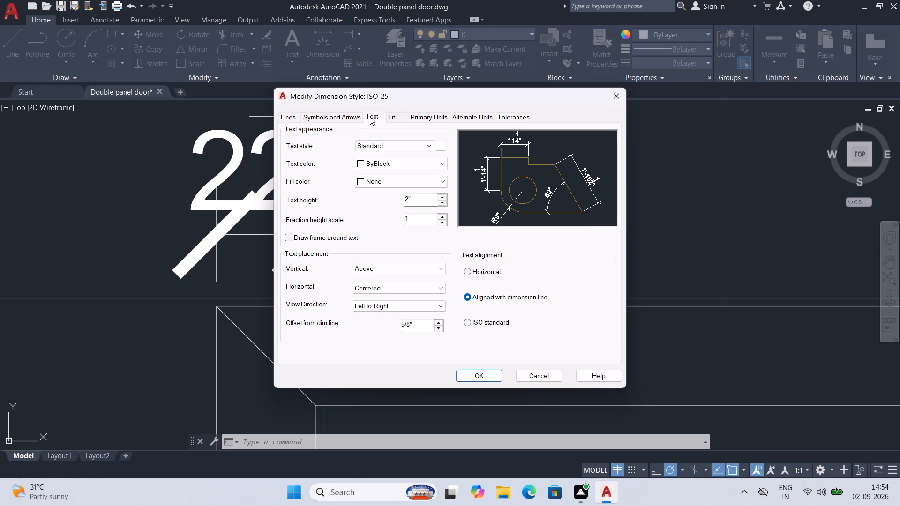
{"action": "left_click", "coordinate": [395, 119]}
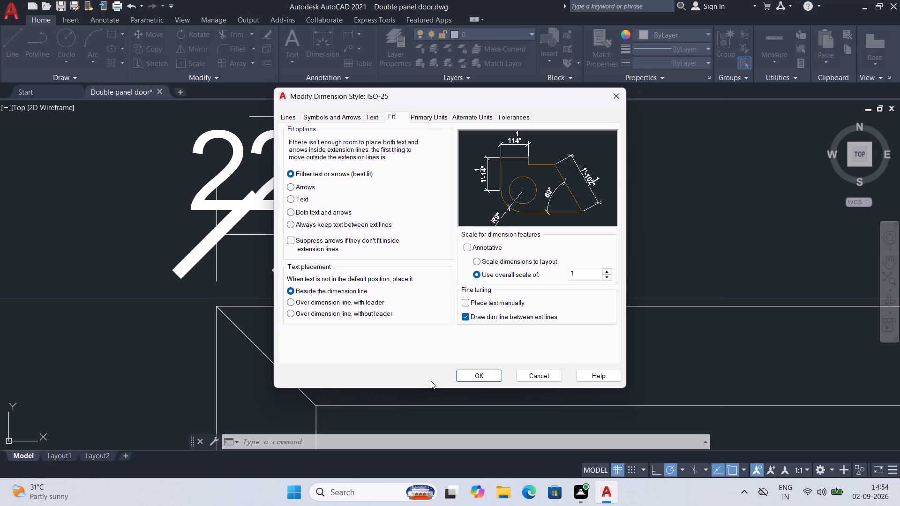
{"action": "left_click", "coordinate": [472, 300]}
{"action": "left_click", "coordinate": [465, 318]}
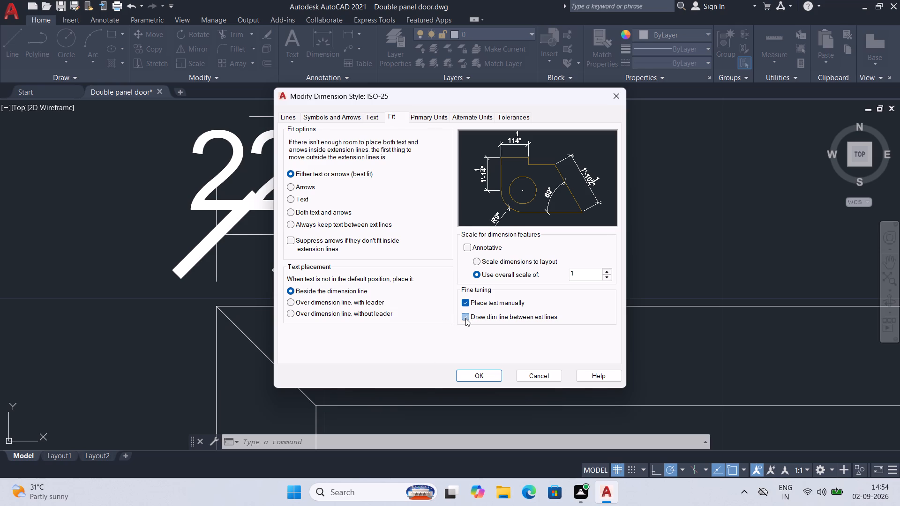
{"action": "left_click", "coordinate": [465, 317]}
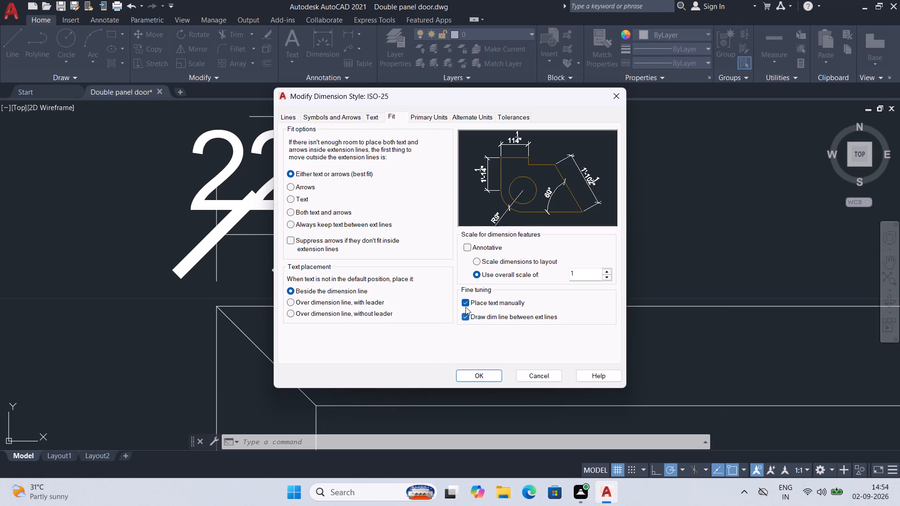
{"action": "left_click", "coordinate": [466, 318]}
{"action": "left_click", "coordinate": [464, 303]}
{"action": "left_click", "coordinate": [343, 316]}
{"action": "left_click", "coordinate": [311, 292]}
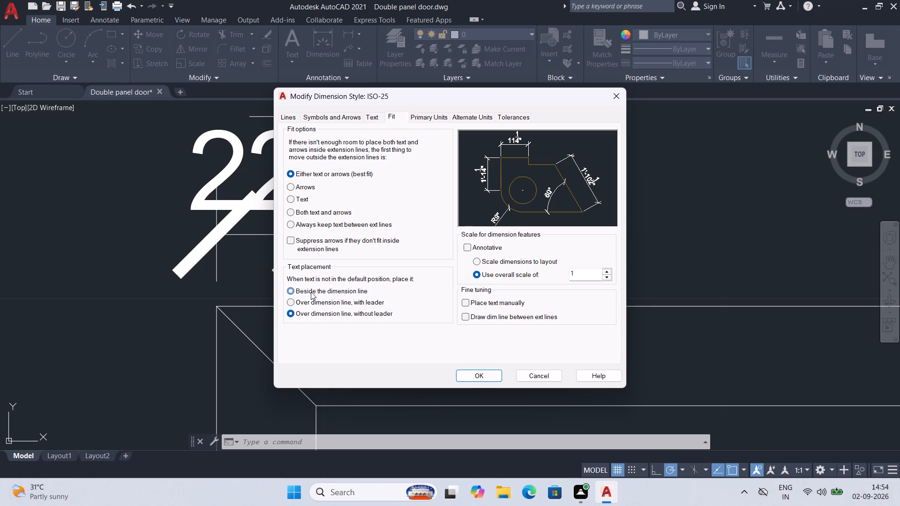
{"action": "left_click", "coordinate": [499, 376]}
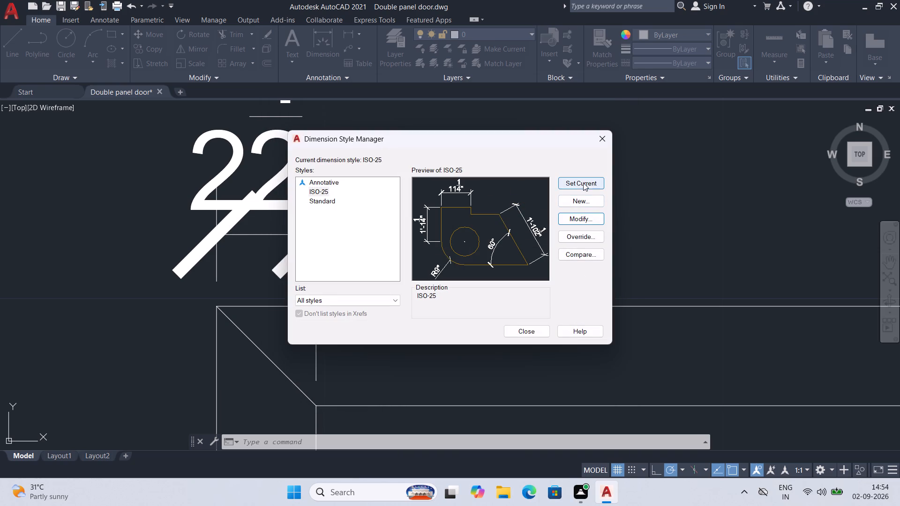
{"action": "left_click", "coordinate": [583, 183]}
{"action": "left_click", "coordinate": [519, 335]}
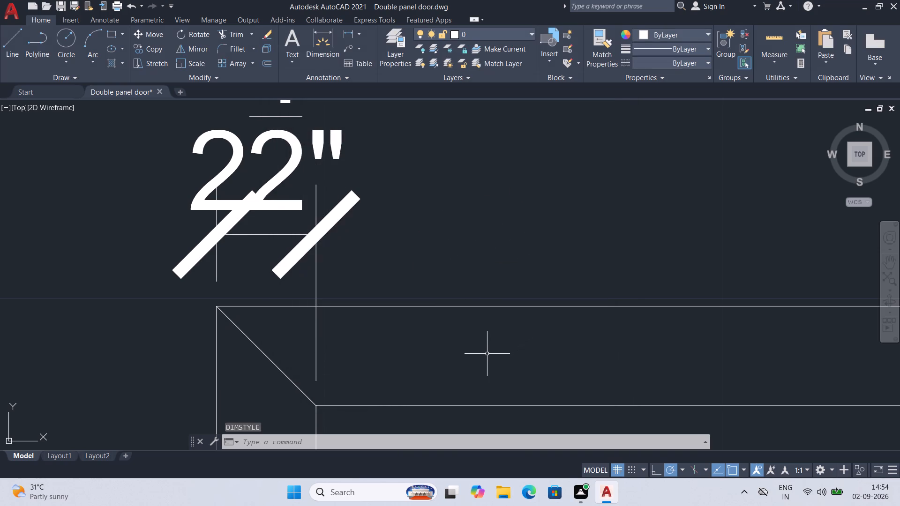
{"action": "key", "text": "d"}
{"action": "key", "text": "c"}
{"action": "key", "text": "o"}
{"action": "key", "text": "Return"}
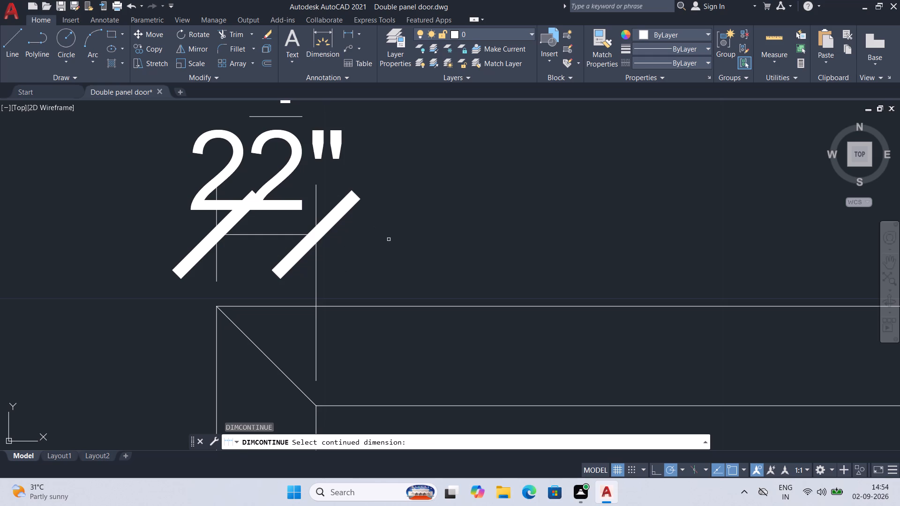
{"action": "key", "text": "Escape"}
Delete the existing dimension above the frame's upper-left corner.
{"action": "left_click_drag", "start_coordinate": [363, 191], "coordinate": [306, 219]}
{"action": "left_click", "coordinate": [240, 251]}
{"action": "key", "text": "Delete"}
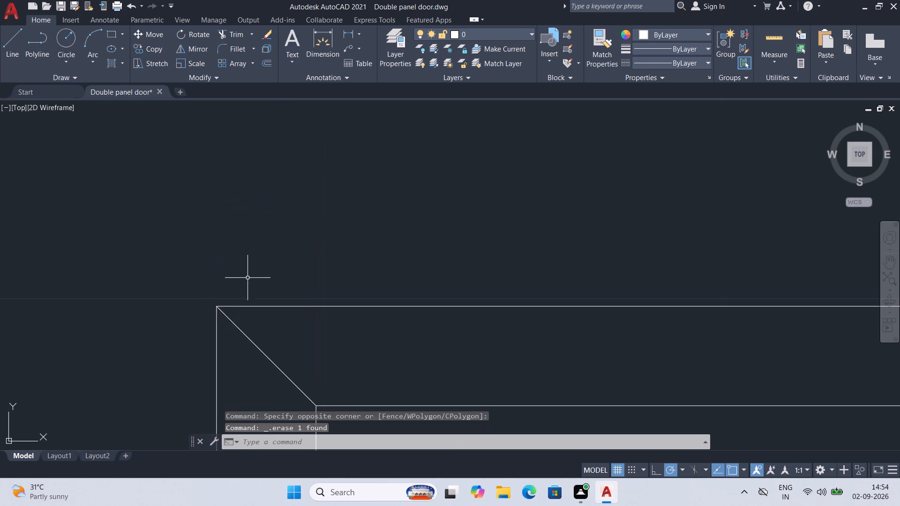
Add a horizontal linear dimension from the frame's outer upper-left corner to its inner corner, placed just above the frame.
{"action": "key", "text": "d"}
{"action": "key", "text": "l"}
{"action": "key", "text": "i"}
{"action": "key", "text": "Return"}
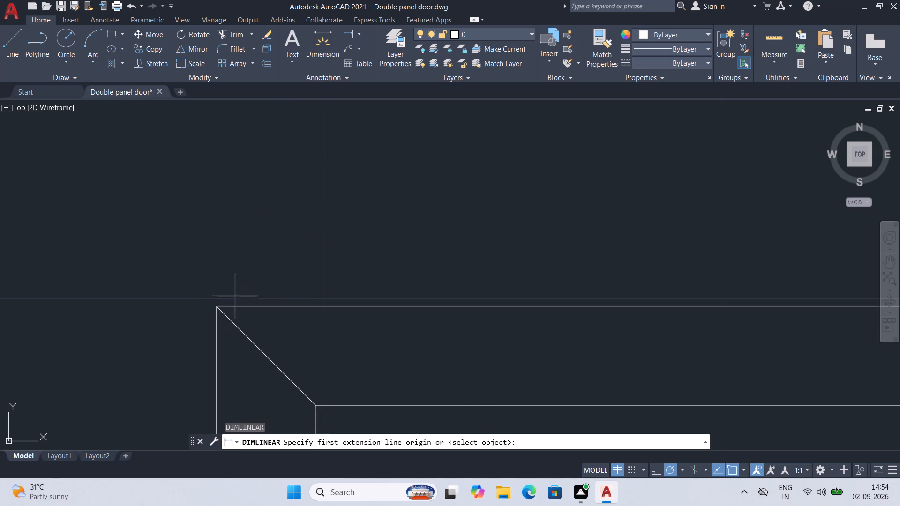
{"action": "left_click", "coordinate": [215, 307]}
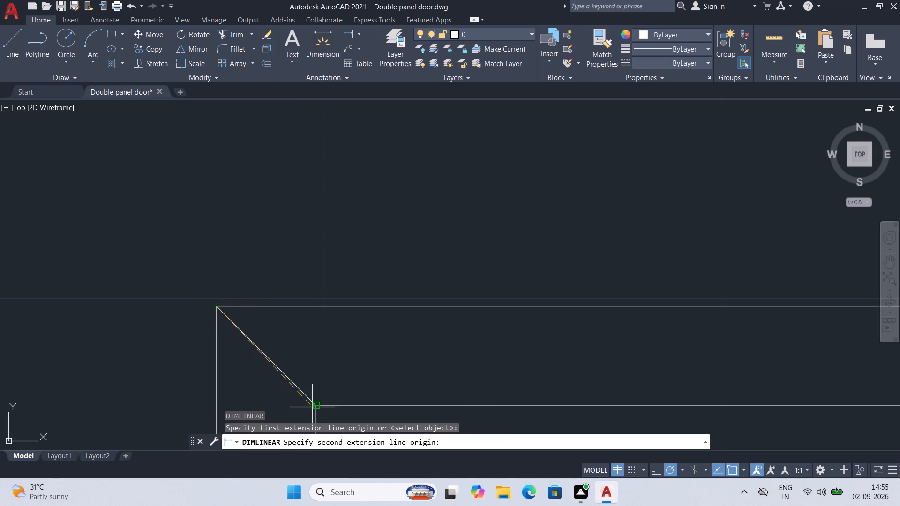
{"action": "left_click", "coordinate": [315, 408]}
{"action": "left_click", "coordinate": [286, 257]}
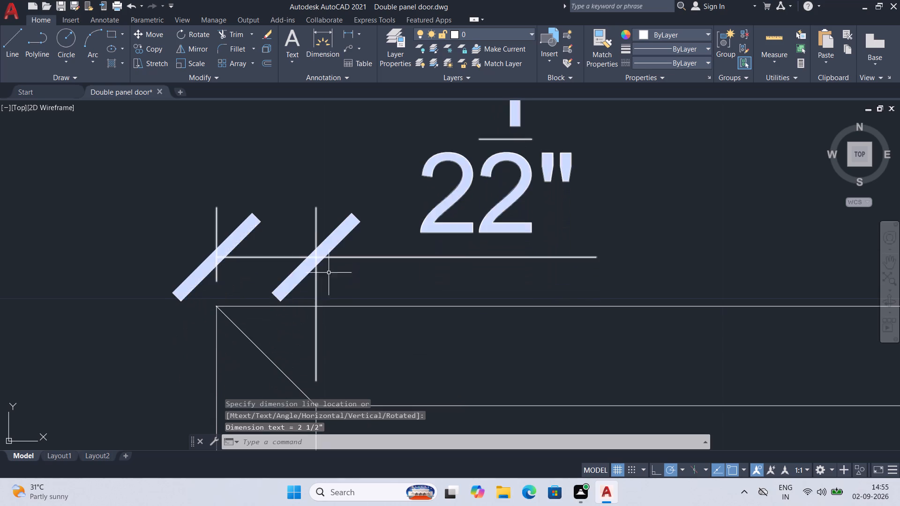
Move the text of the new dimension at the frame's upper-left corner to the middle above its dimension line and save the drawing.
{"action": "left_click", "coordinate": [516, 159]}
{"action": "left_click", "coordinate": [509, 183]}
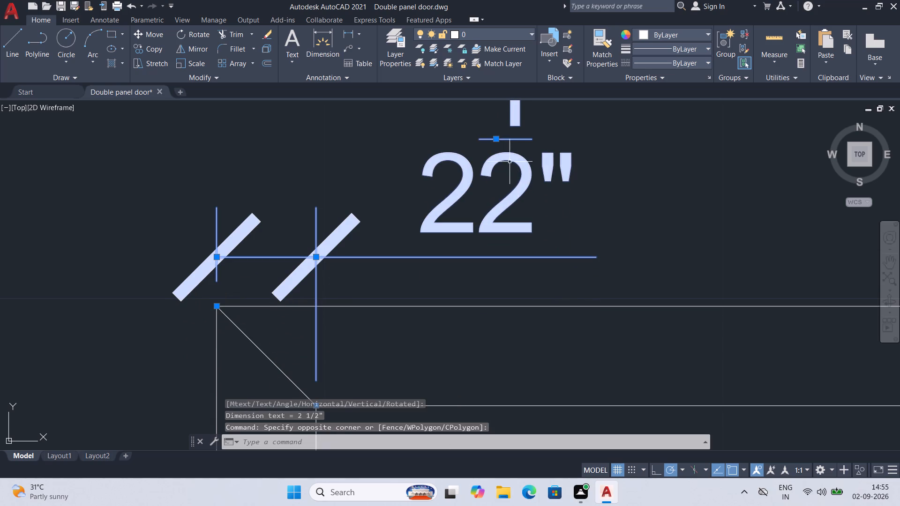
{"action": "left_click", "coordinate": [496, 137]}
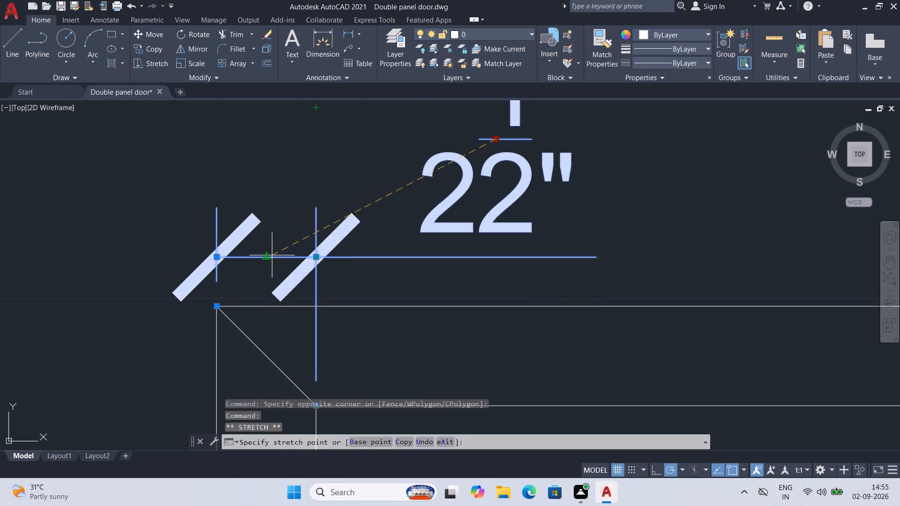
{"action": "left_click", "coordinate": [269, 257]}
{"action": "key", "text": "ctrl+s"}
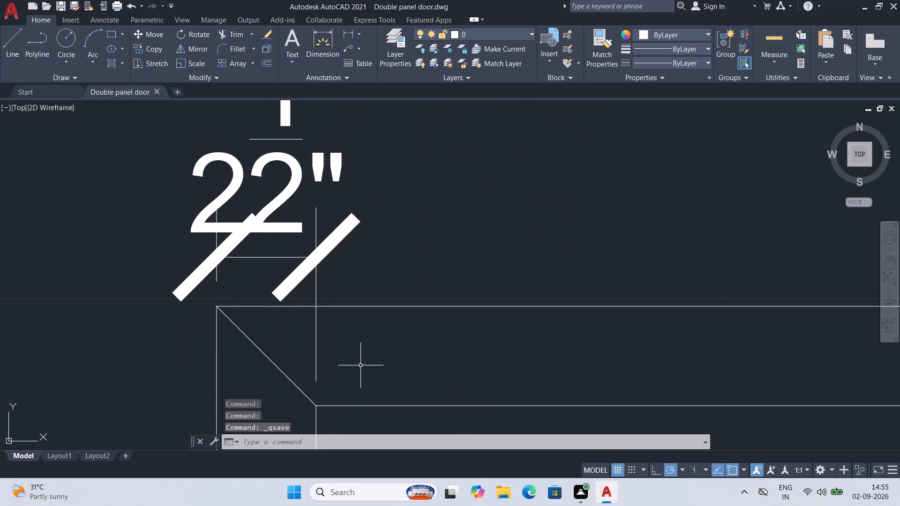
Continue the dimension chain from the frame's inner upper-left corner to both upper corners of the left panel and the line between the doors.
{"action": "key", "text": "d"}
{"action": "key", "text": "c"}
{"action": "key", "text": "o"}
{"action": "key", "text": "Return"}
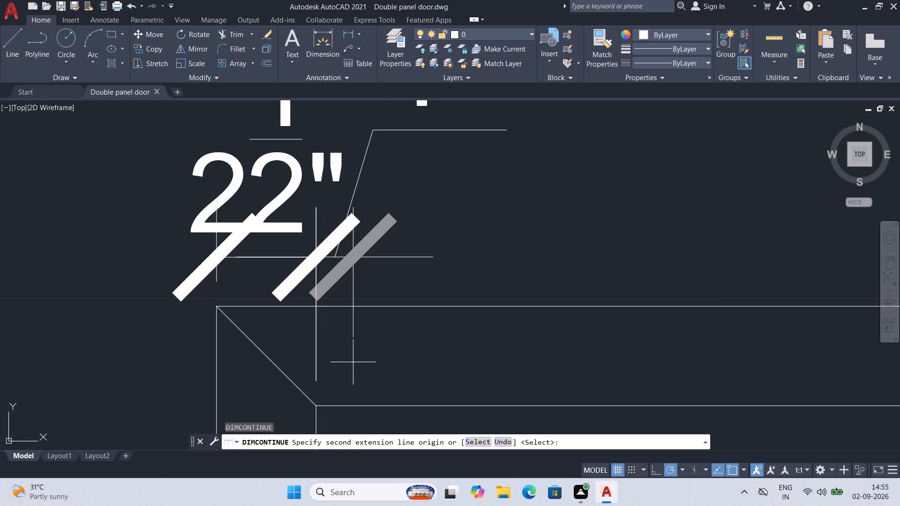
{"action": "scroll", "coordinate": [385, 394], "scroll_direction": "down", "scroll_amount": 2}
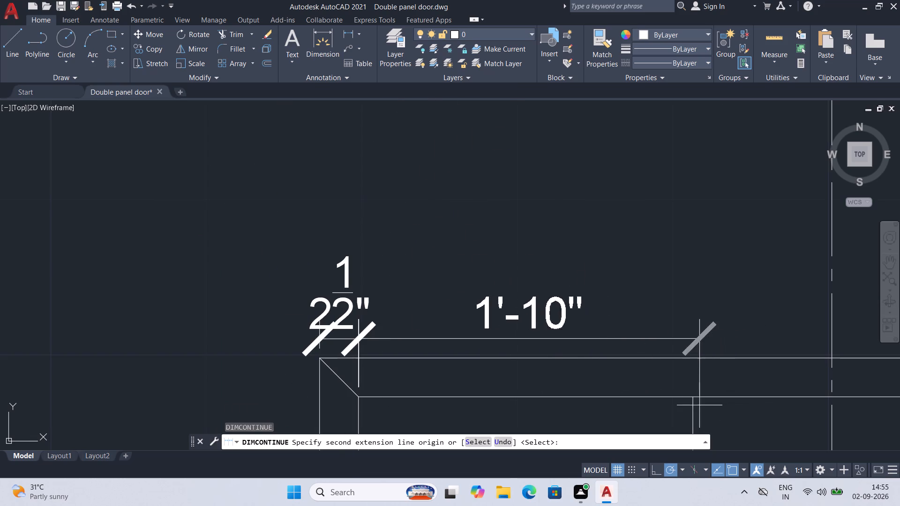
{"action": "scroll", "coordinate": [697, 405], "scroll_direction": "up", "scroll_amount": 1}
{"action": "left_click", "coordinate": [687, 390]}
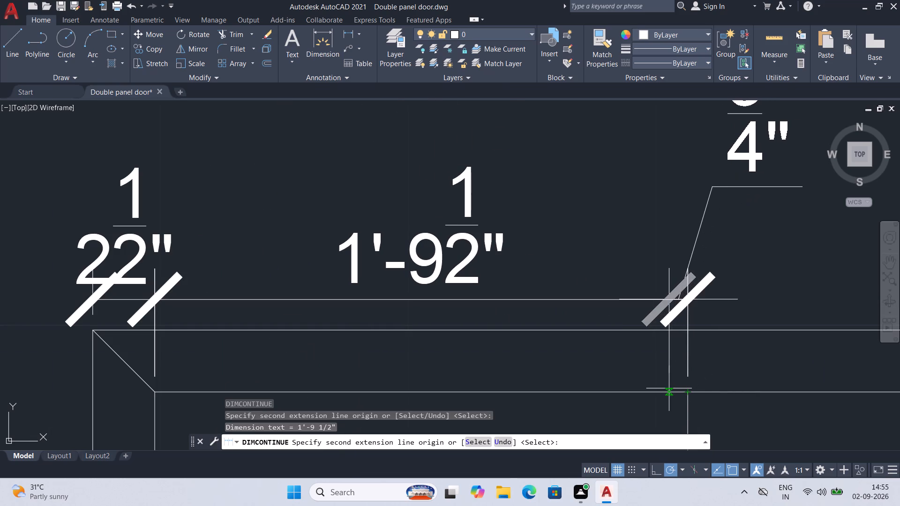
{"action": "scroll", "coordinate": [671, 389], "scroll_direction": "down", "scroll_amount": 1}
{"action": "key", "text": "ctrl+z"}
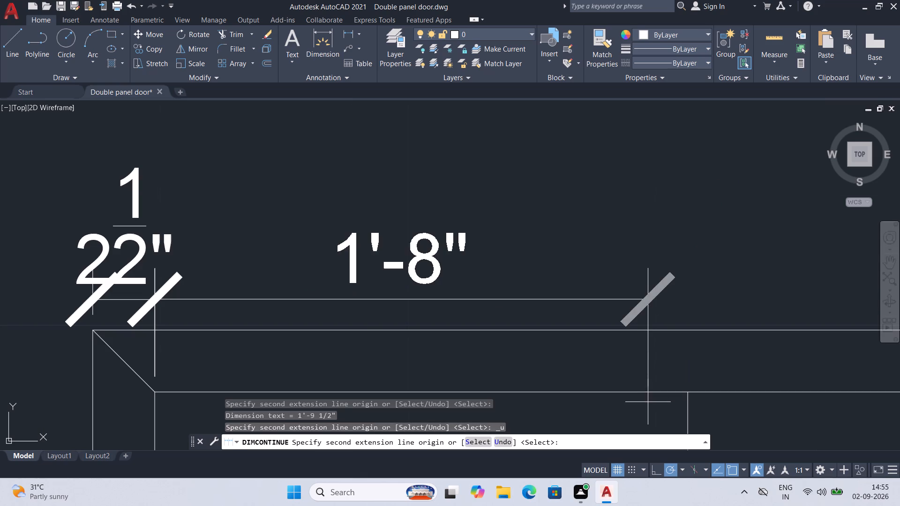
{"action": "middle_click_drag", "start_coordinate": [282, 345], "coordinate": [323, 201]}
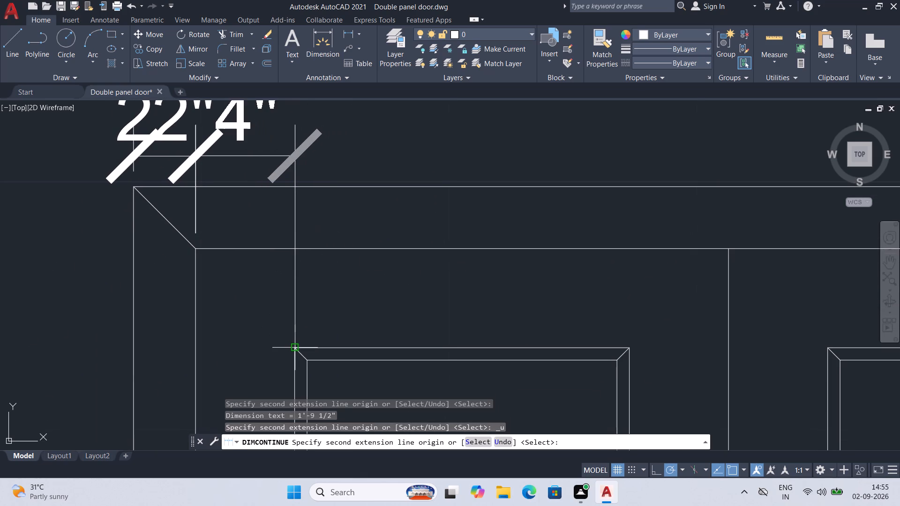
{"action": "left_click", "coordinate": [295, 346]}
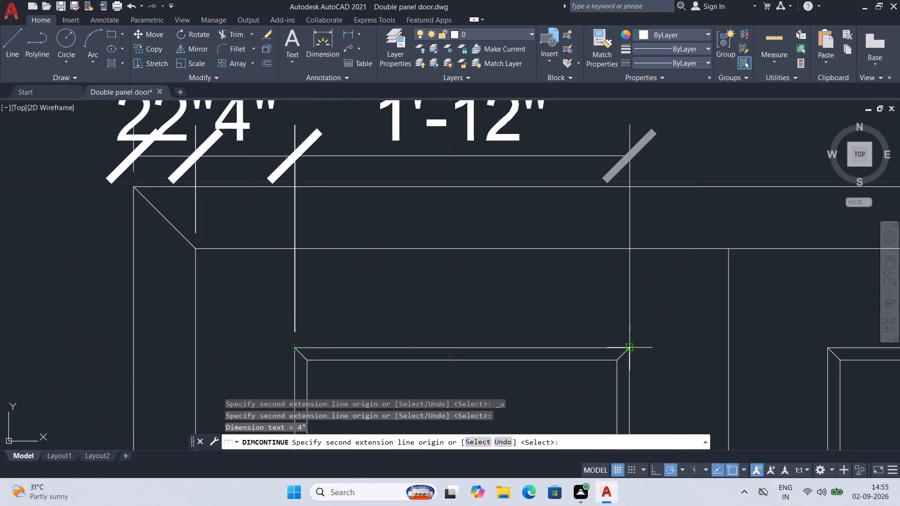
{"action": "left_click", "coordinate": [629, 349]}
{"action": "middle_click_drag", "start_coordinate": [779, 339], "coordinate": [513, 394]}
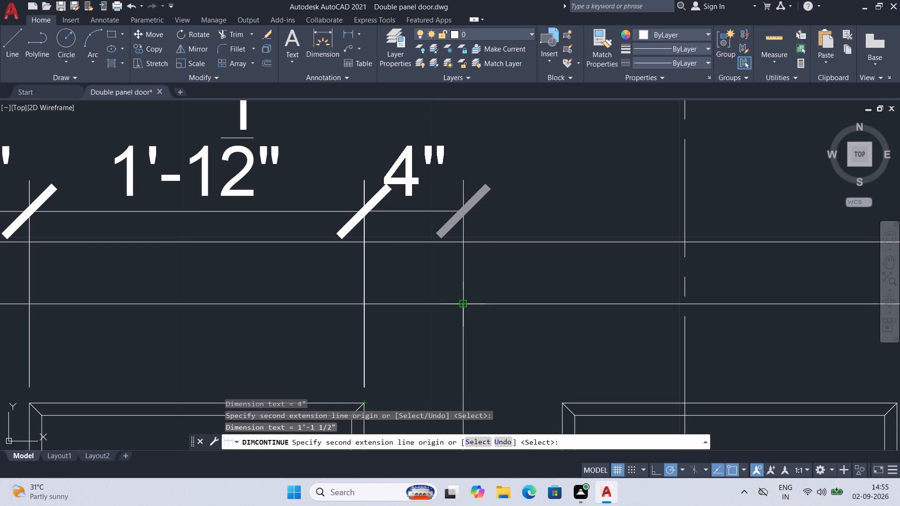
{"action": "left_click", "coordinate": [460, 305]}
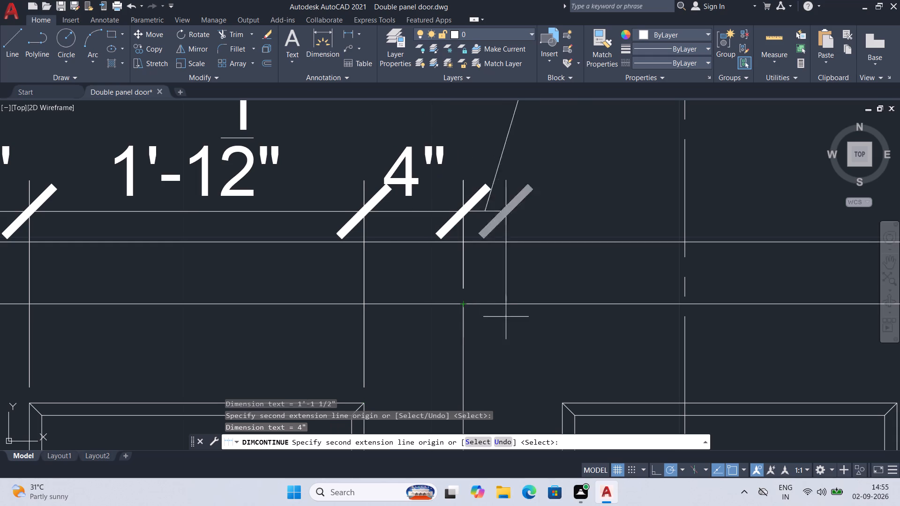
Extend the chain to both upper corners of the right panel and the frame's inner and outer upper-right corners, then save the drawing.
{"action": "left_click", "coordinate": [562, 404]}
{"action": "scroll", "coordinate": [792, 394], "scroll_direction": "down", "scroll_amount": 2}
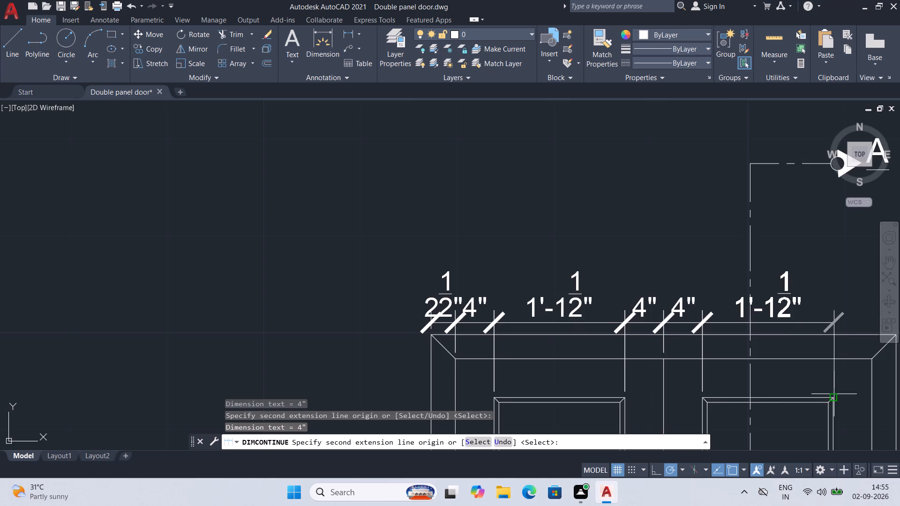
{"action": "middle_click_drag", "start_coordinate": [834, 394], "coordinate": [751, 406]}
{"action": "scroll", "coordinate": [766, 413], "scroll_direction": "up", "scroll_amount": 1}
{"action": "left_click", "coordinate": [737, 405]}
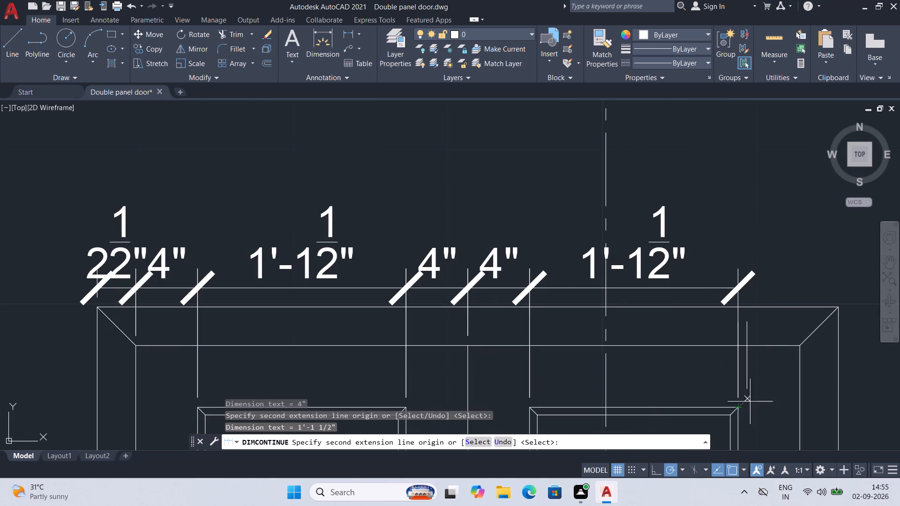
{"action": "left_click", "coordinate": [798, 348]}
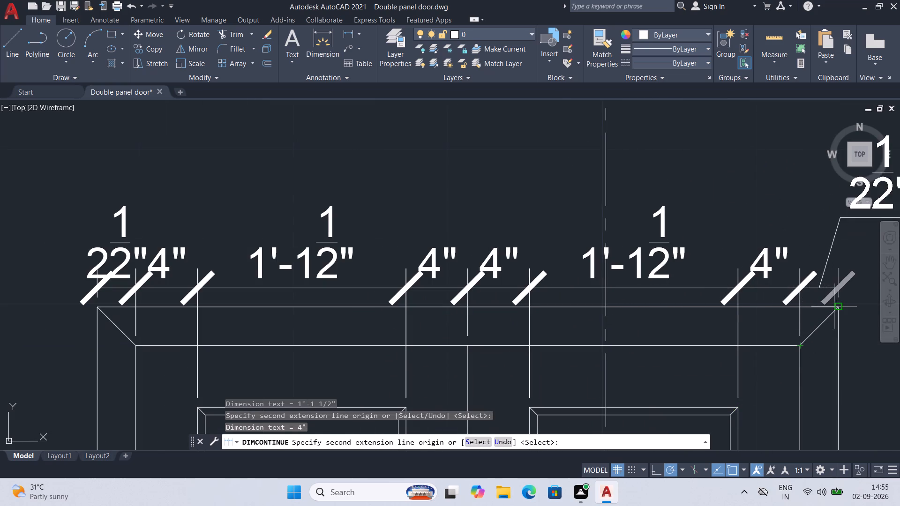
{"action": "left_click", "coordinate": [837, 307]}
{"action": "key", "text": "Return"}
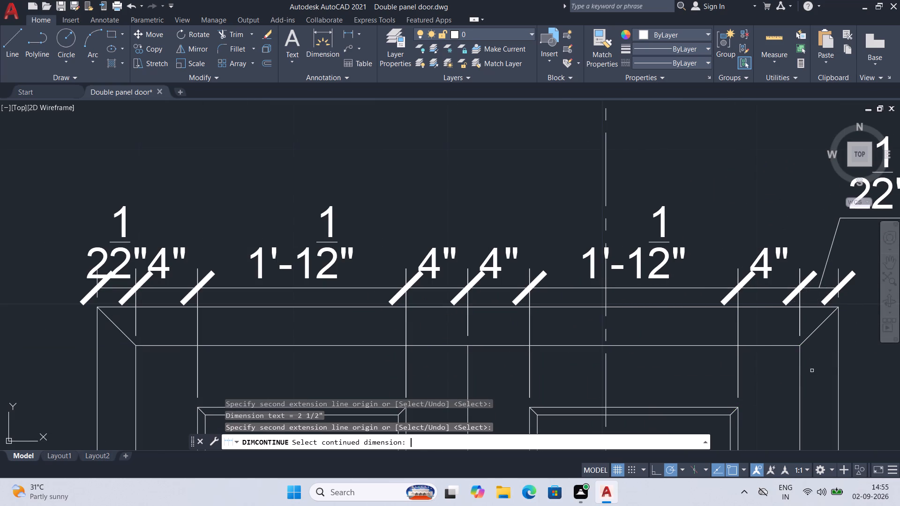
{"action": "middle_click_drag", "start_coordinate": [855, 338], "coordinate": [661, 405]}
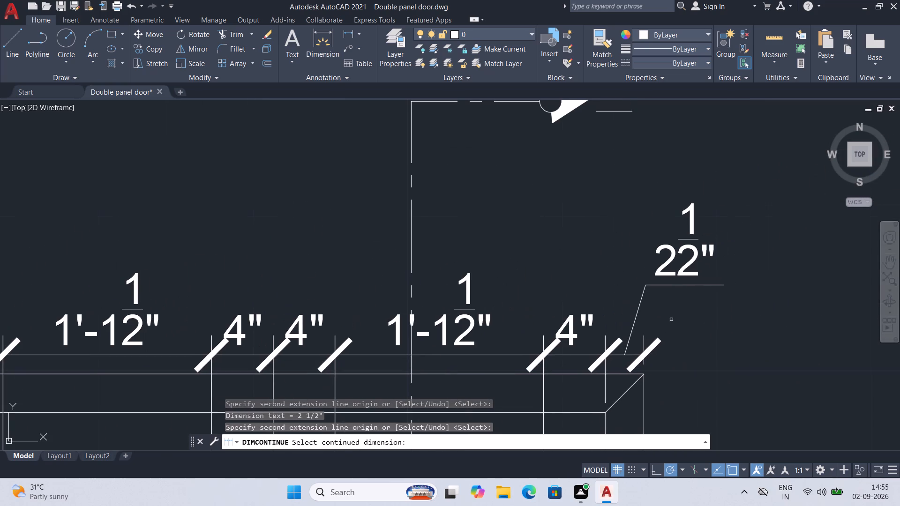
{"action": "key", "text": "ctrl+s"}
Move the text of the chain's last dimension, at the frame's upper-right corner, to just above its dimension line and save the drawing.
{"action": "left_click", "coordinate": [678, 259]}
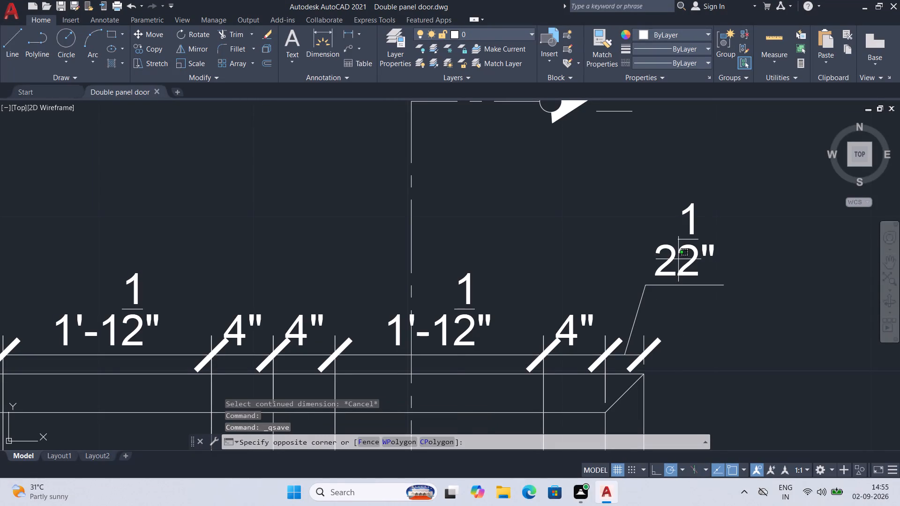
{"action": "left_click", "coordinate": [678, 271]}
{"action": "left_click", "coordinate": [667, 268]}
{"action": "left_click", "coordinate": [656, 239]}
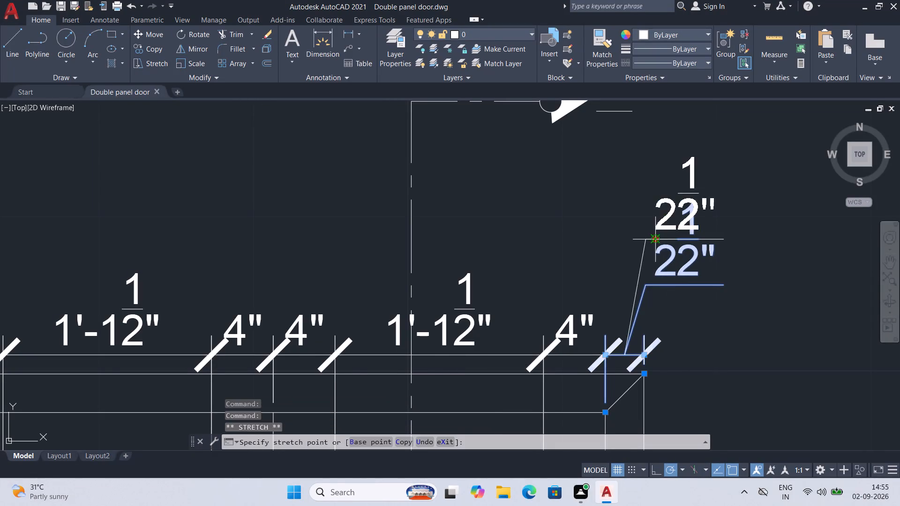
{"action": "left_click", "coordinate": [630, 345]}
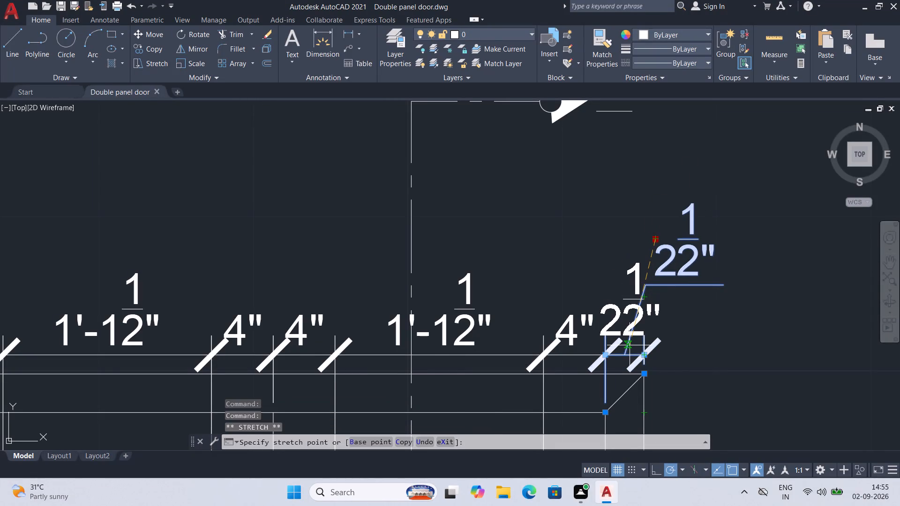
{"action": "key", "text": "ctrl+s"}
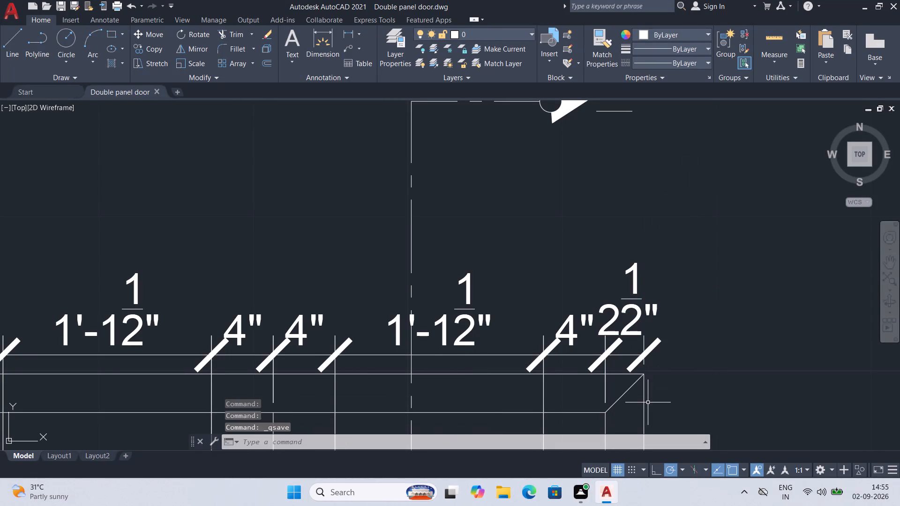
{"action": "key", "text": "ctrl+s"}
{"action": "scroll", "coordinate": [662, 399], "scroll_direction": "down", "scroll_amount": 1}
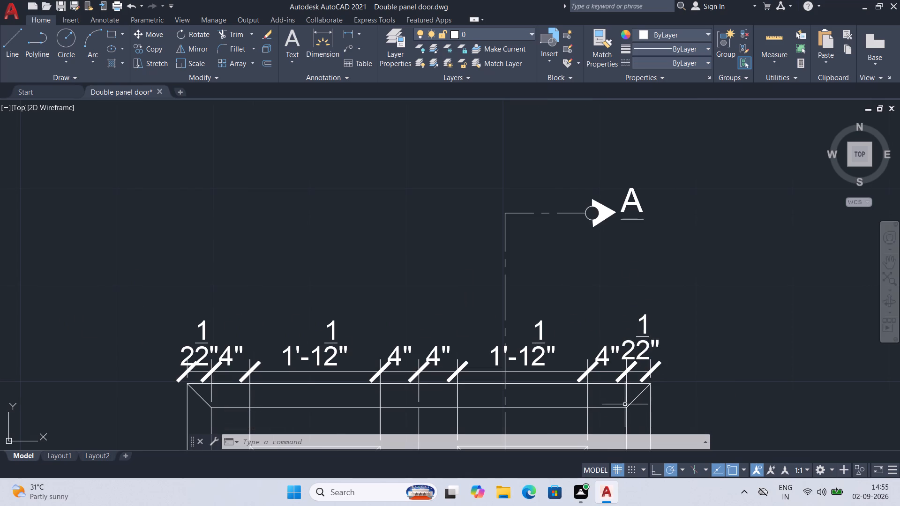
{"action": "key", "text": "space"}
Add an overall horizontal linear dimension between the frame's outer upper corners, placed well above the dimension chain.
{"action": "middle_click_drag", "start_coordinate": [339, 310], "coordinate": [344, 269]}
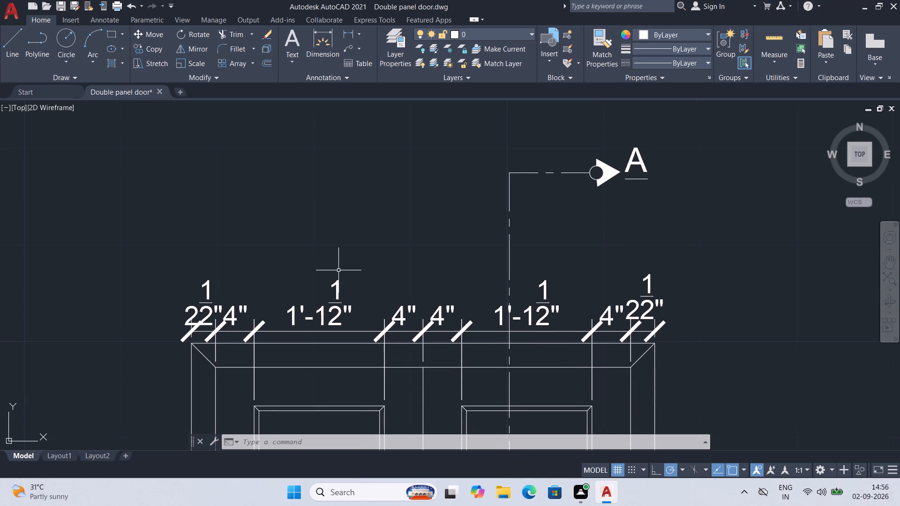
{"action": "type", "text": "DLI"}
{"action": "key", "text": "Return"}
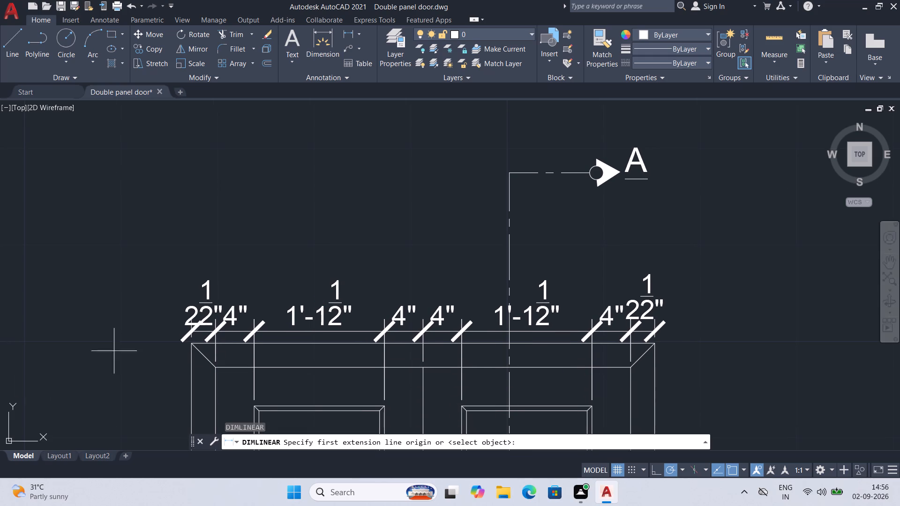
{"action": "left_click", "coordinate": [189, 344]}
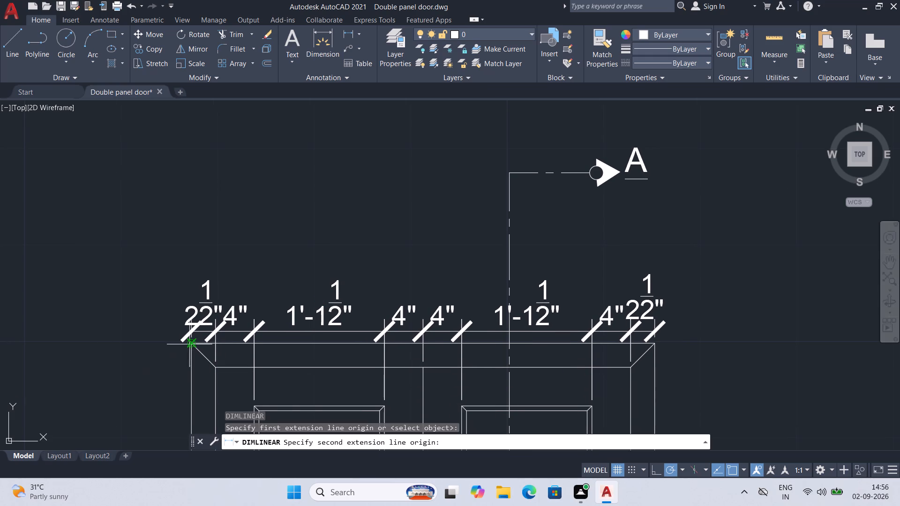
{"action": "left_click", "coordinate": [652, 341]}
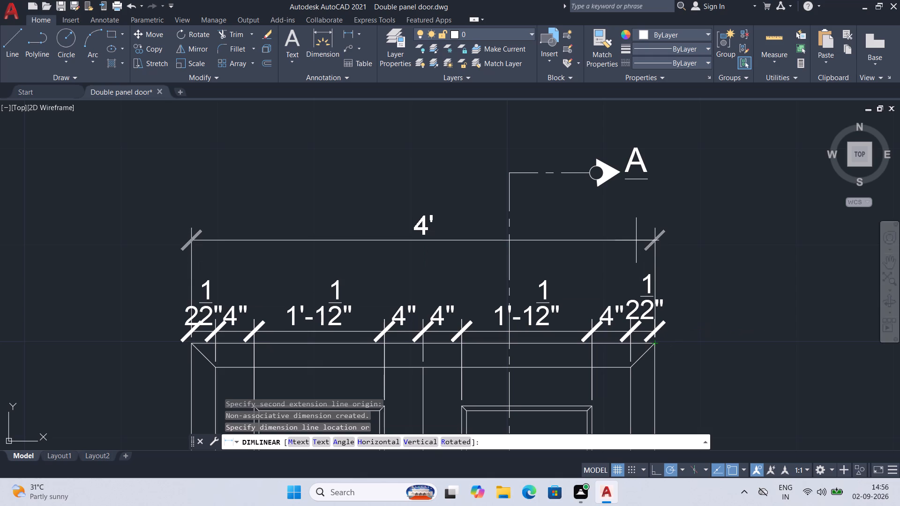
{"action": "left_click", "coordinate": [637, 214]}
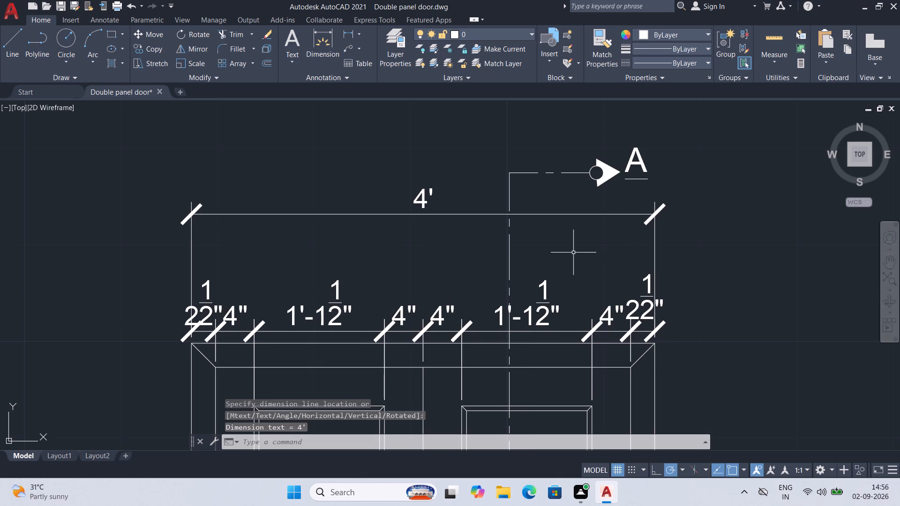
Add a linear dimension from the frame's outer to inner upper-left corner, placed between the chain and the overall dimension.
{"action": "key", "text": "space"}
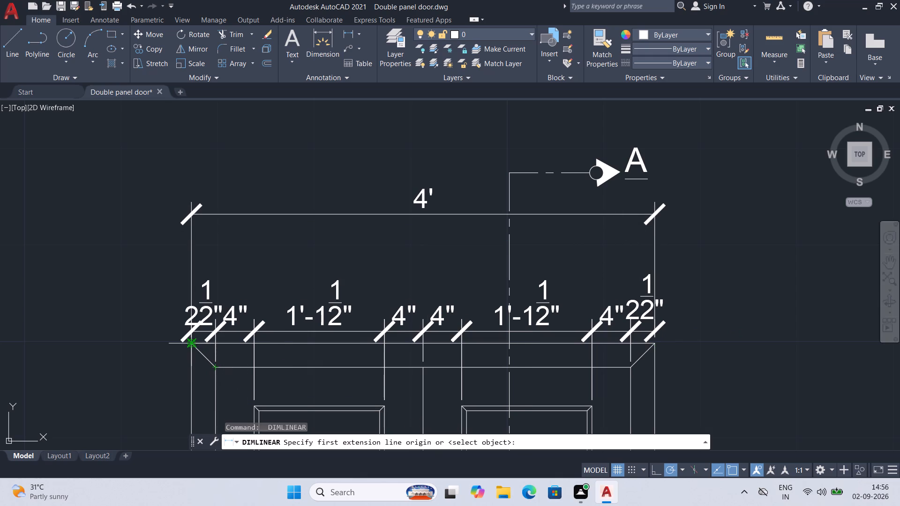
{"action": "left_click", "coordinate": [190, 343]}
{"action": "left_click", "coordinate": [213, 368]}
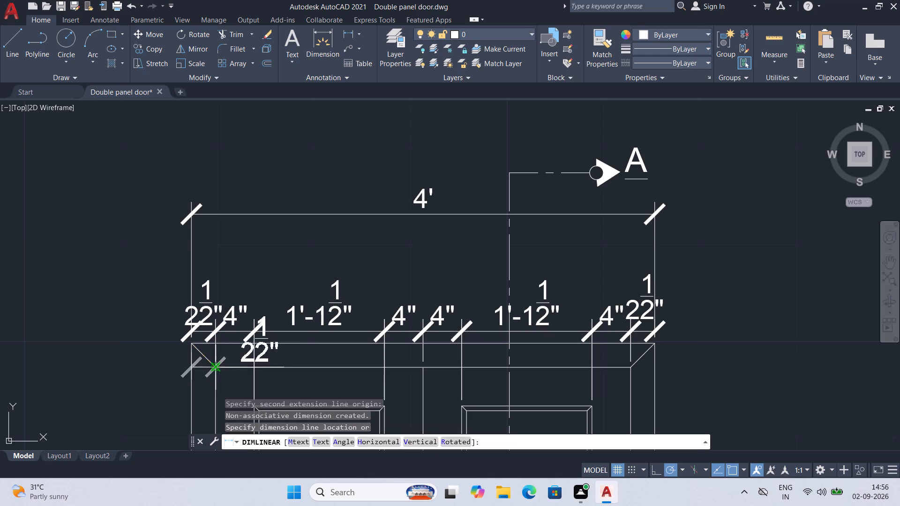
{"action": "left_click", "coordinate": [211, 267]}
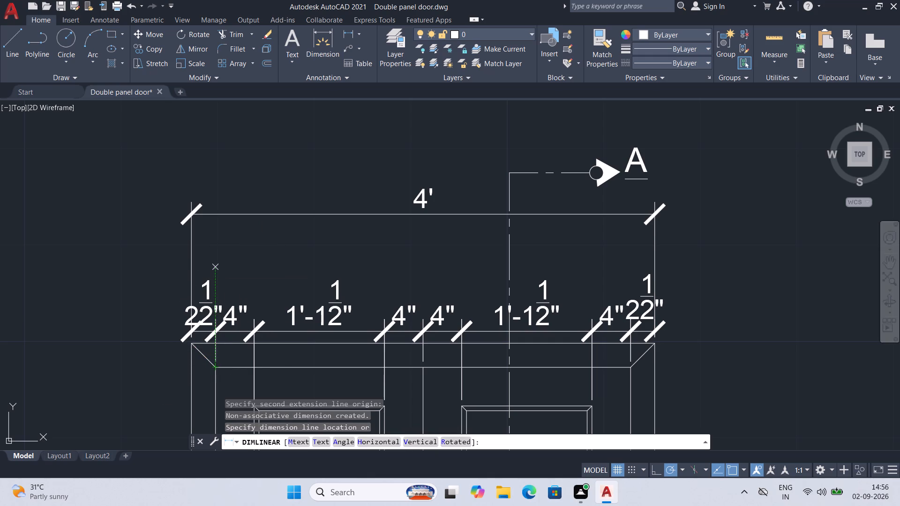
Move the text of this middle-row dimension to the centre above its dimension line and save the drawing.
{"action": "left_click", "coordinate": [267, 245]}
{"action": "left_click", "coordinate": [261, 237]}
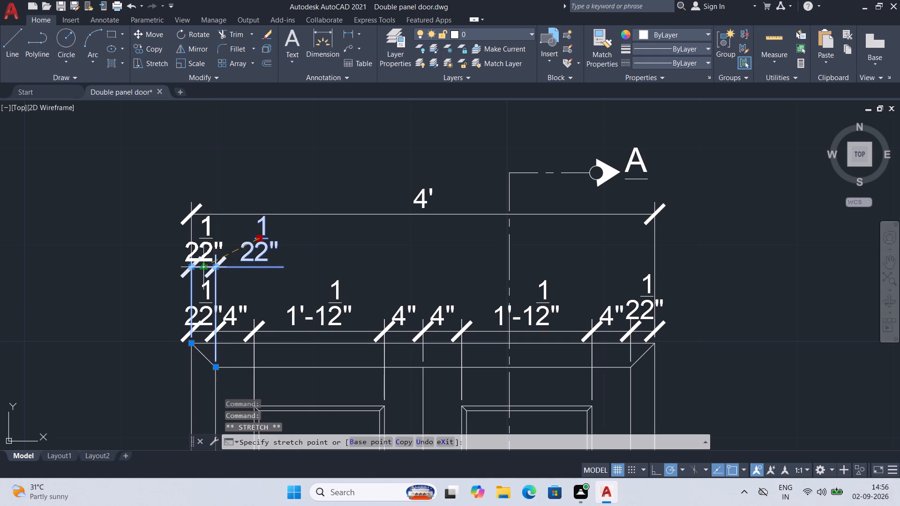
{"action": "left_click", "coordinate": [207, 268]}
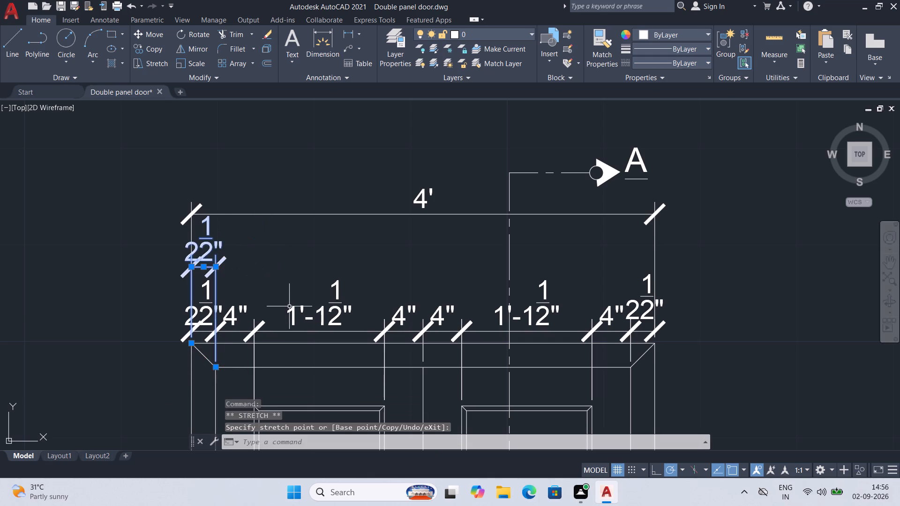
{"action": "key", "text": "ctrl+s"}
Continue the middle dimension row from its first dimension to the frame's inner, then outer upper-right corner.
{"action": "key", "text": "c"}
{"action": "key", "text": "BackSpace"}
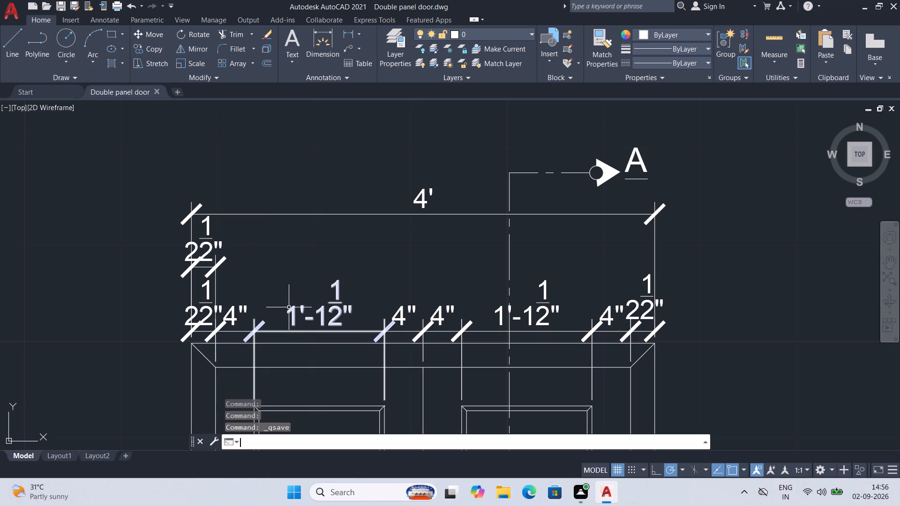
{"action": "type", "text": "DCO"}
{"action": "key", "text": "Return"}
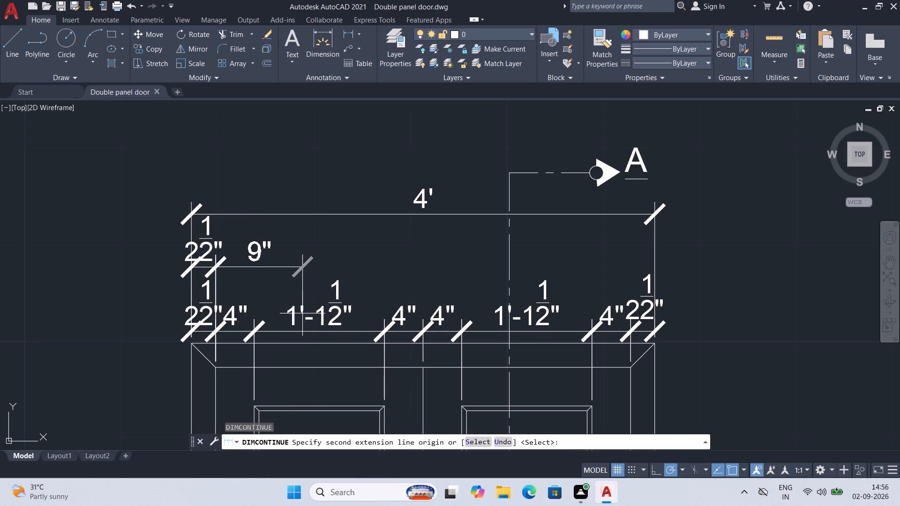
{"action": "left_click", "coordinate": [629, 365]}
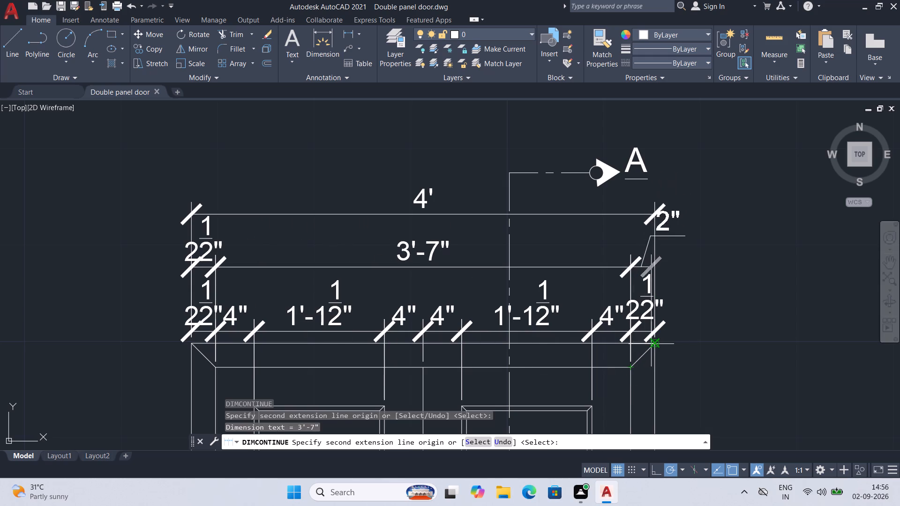
{"action": "left_click", "coordinate": [652, 344]}
{"action": "key", "text": "Return"}
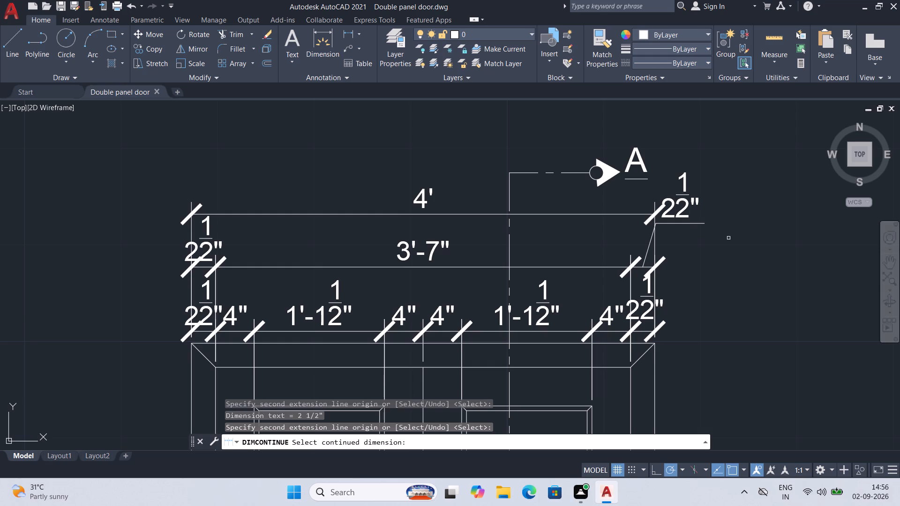
{"action": "key", "text": "Return"}
Move the text of the middle row's last dimension above the right end of the overall dimension line and save the drawing.
{"action": "left_click", "coordinate": [690, 208]}
{"action": "left_click", "coordinate": [681, 202]}
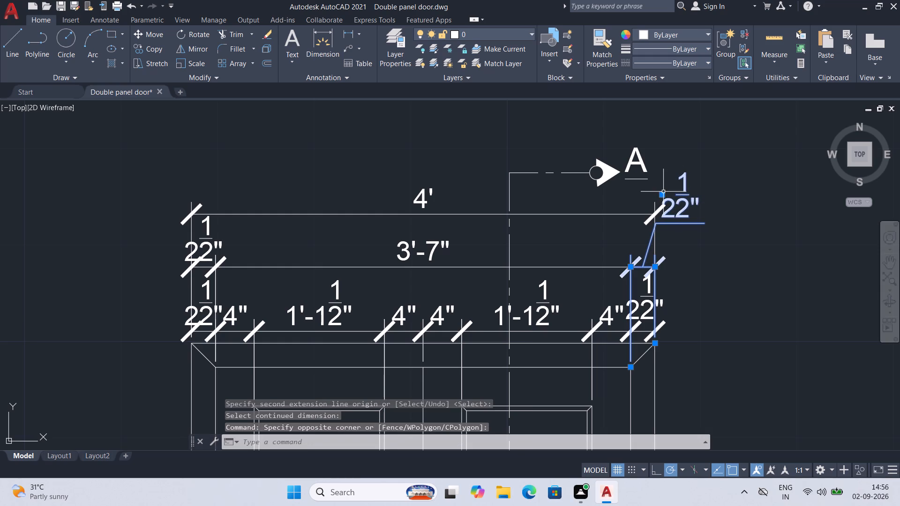
{"action": "left_click", "coordinate": [663, 193]}
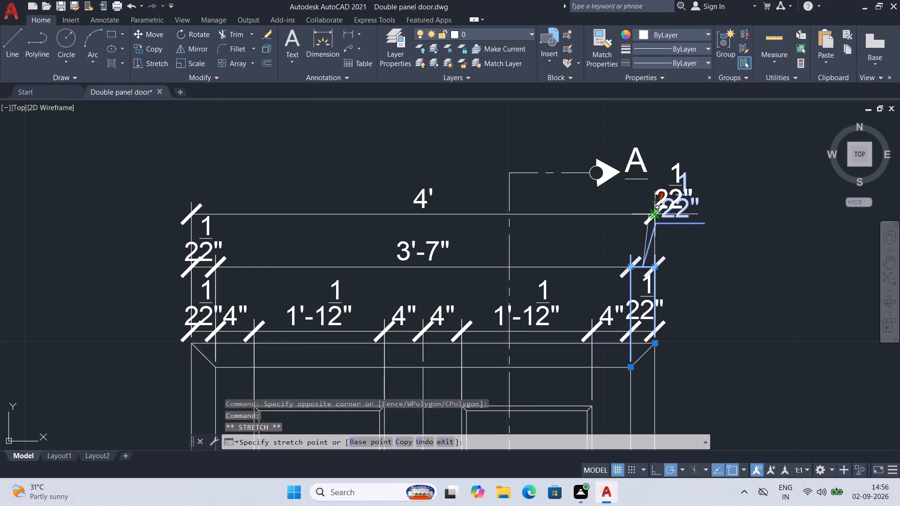
{"action": "left_click", "coordinate": [646, 210]}
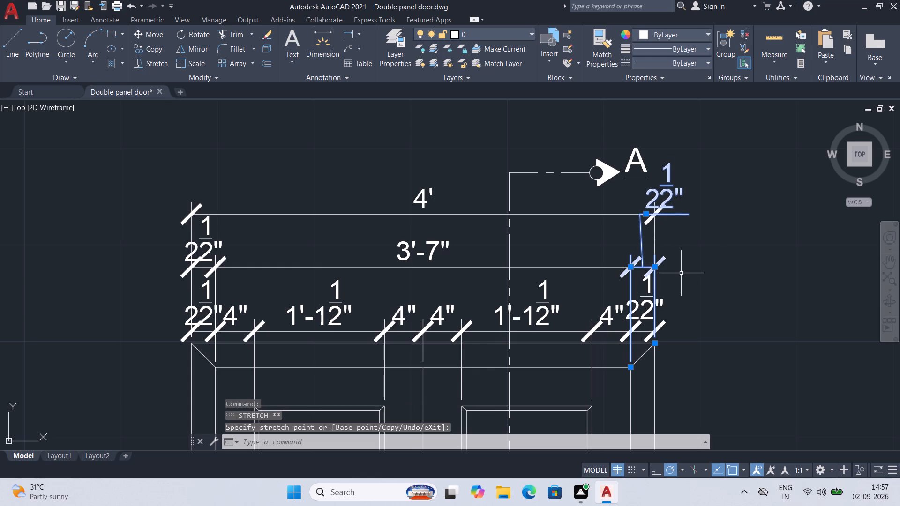
{"action": "key", "text": "ctrl+s"}
{"action": "key", "text": "ctrl+s"}
{"action": "key", "text": "ctrl+s"}
{"action": "key", "text": "ctrl+s"}
{"action": "key", "text": "ctrl+s"}
{"action": "key", "text": "ctrl+s"}
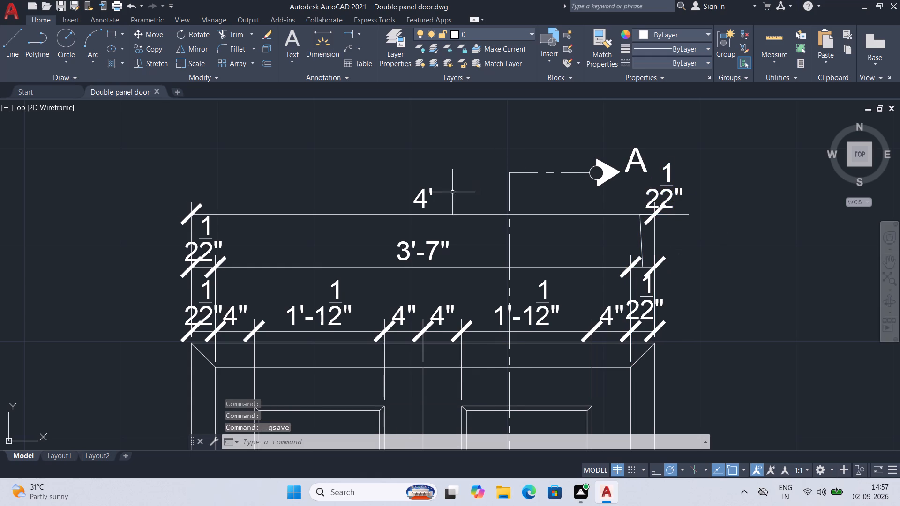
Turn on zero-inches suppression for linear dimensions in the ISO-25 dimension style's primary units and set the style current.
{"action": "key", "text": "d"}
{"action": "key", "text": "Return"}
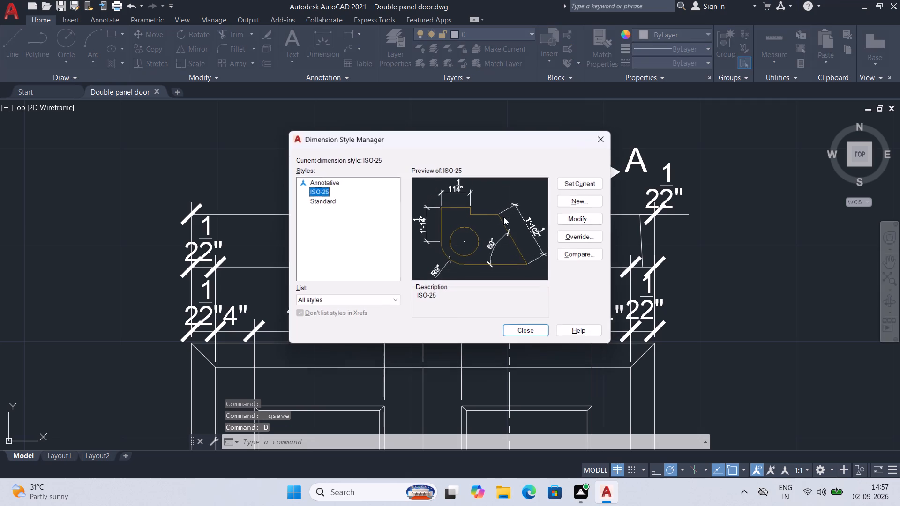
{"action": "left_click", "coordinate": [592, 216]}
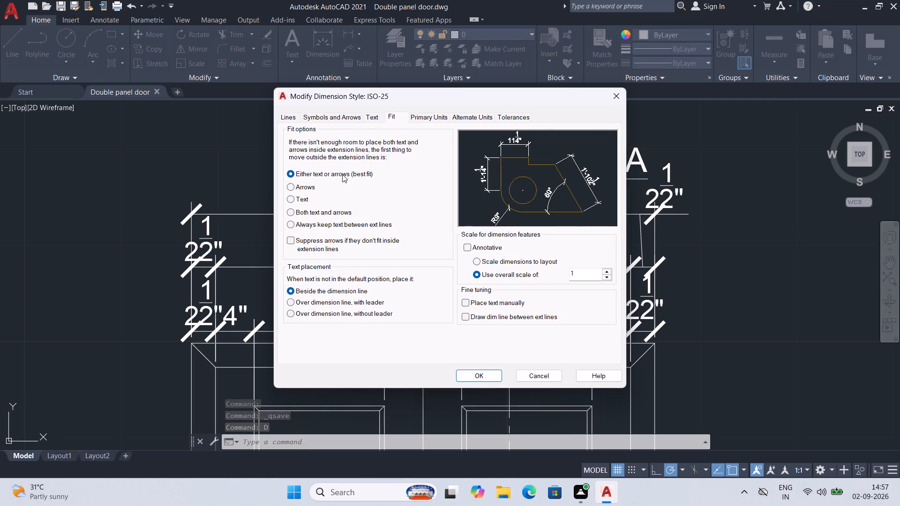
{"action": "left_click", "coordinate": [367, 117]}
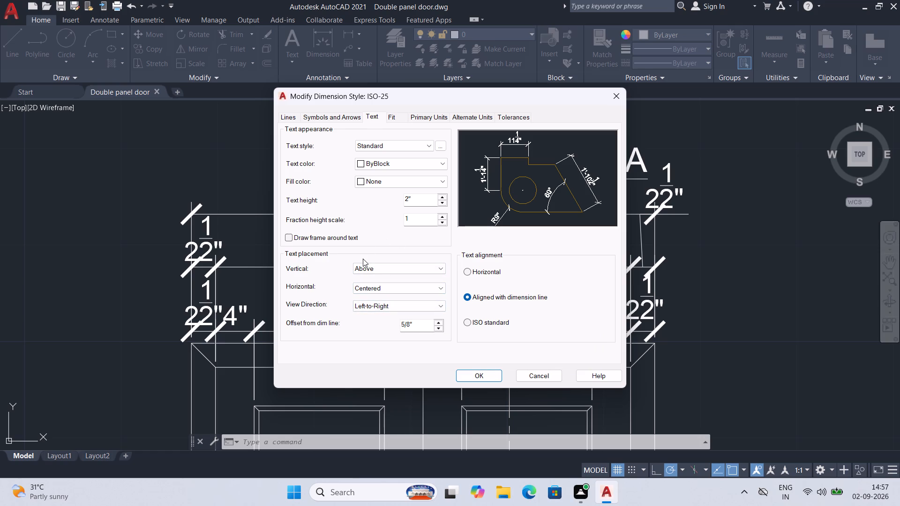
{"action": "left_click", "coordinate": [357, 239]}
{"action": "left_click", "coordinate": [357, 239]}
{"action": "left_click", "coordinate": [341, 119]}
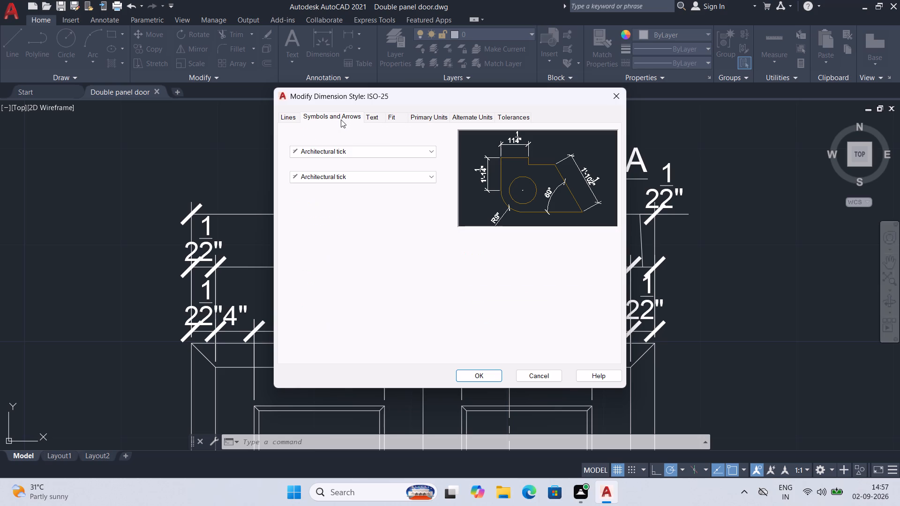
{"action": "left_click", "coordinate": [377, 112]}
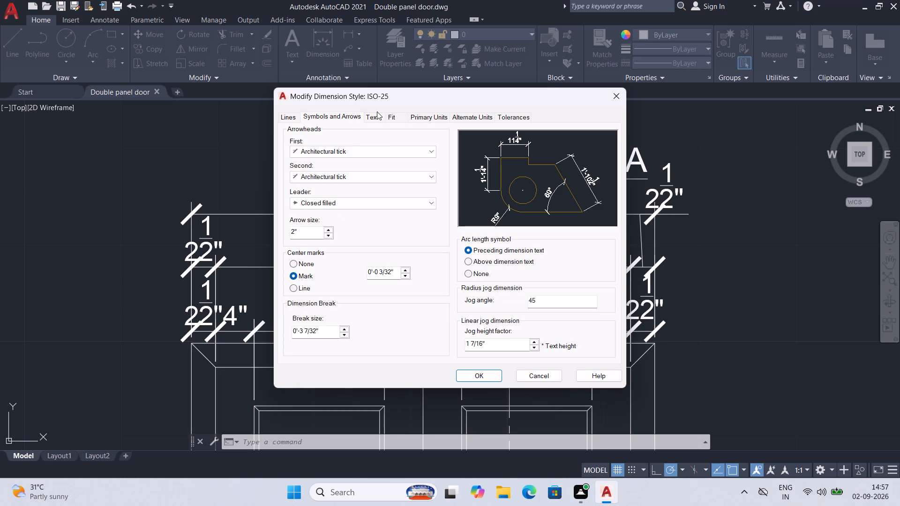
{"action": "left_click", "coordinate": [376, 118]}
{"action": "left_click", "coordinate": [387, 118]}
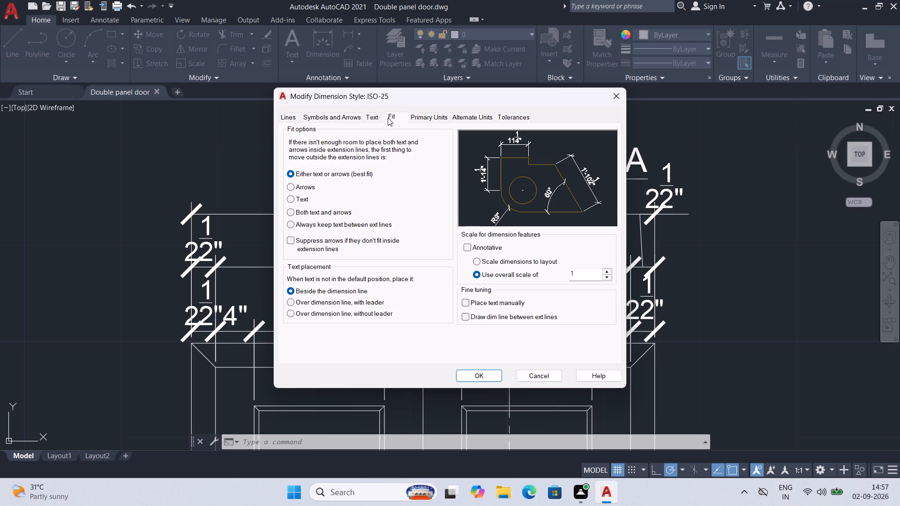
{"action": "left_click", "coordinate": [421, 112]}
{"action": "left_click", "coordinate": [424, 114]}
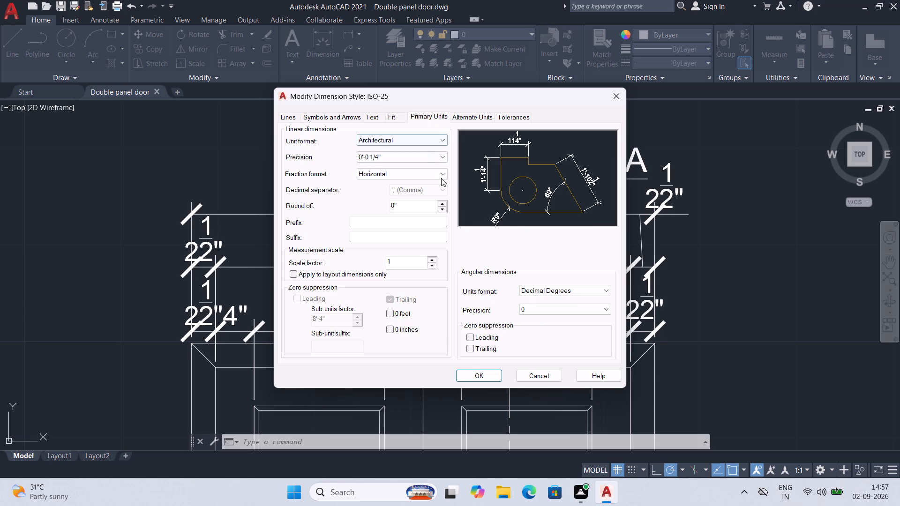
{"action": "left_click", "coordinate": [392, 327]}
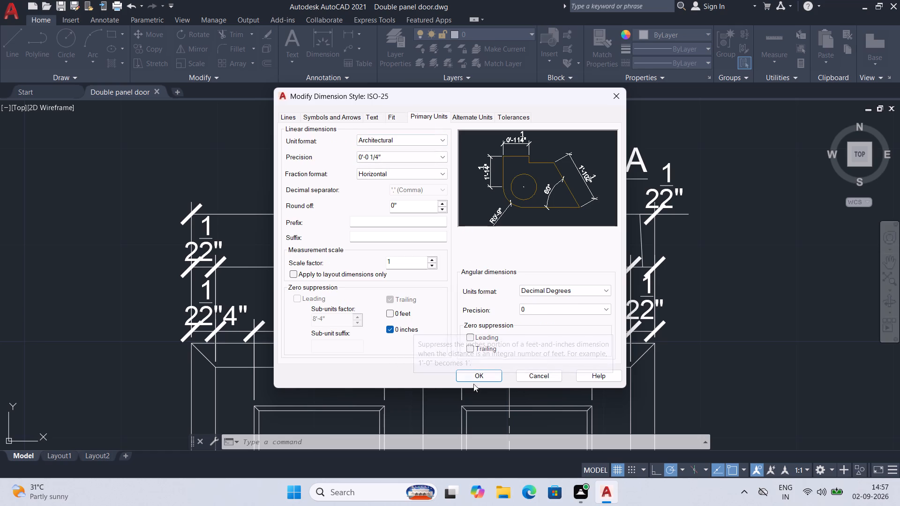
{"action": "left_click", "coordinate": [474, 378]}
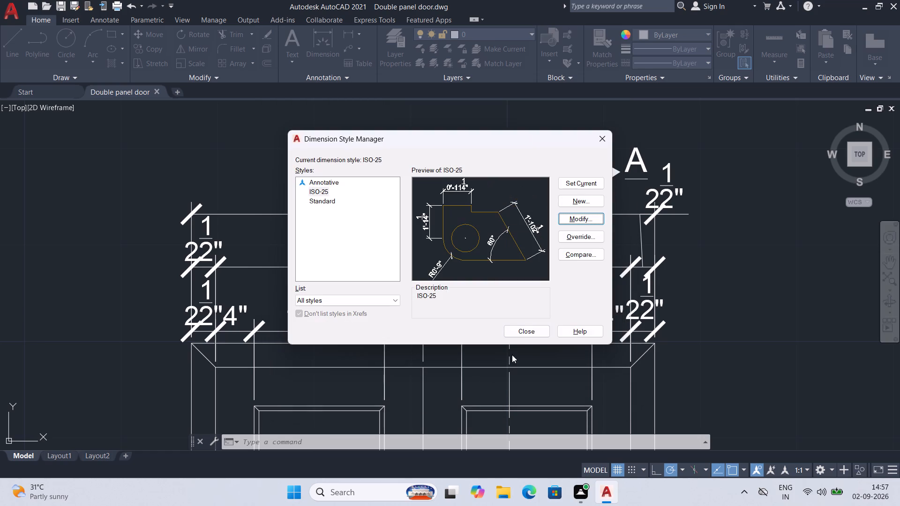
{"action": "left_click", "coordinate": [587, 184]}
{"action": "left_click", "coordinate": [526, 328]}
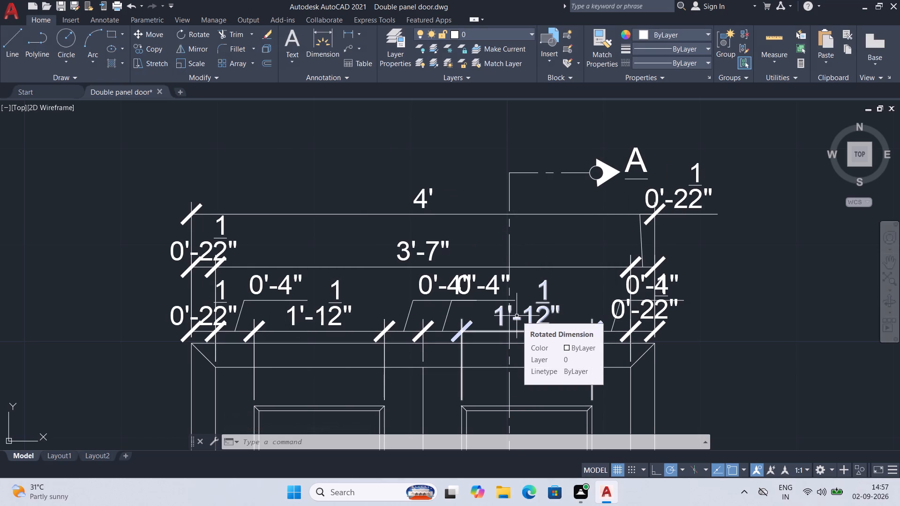
Turn on suppression of both zero feet and zero inches in the ISO-25 style's primary units and set the style current.
{"action": "key", "text": "d"}
{"action": "key", "text": "Return"}
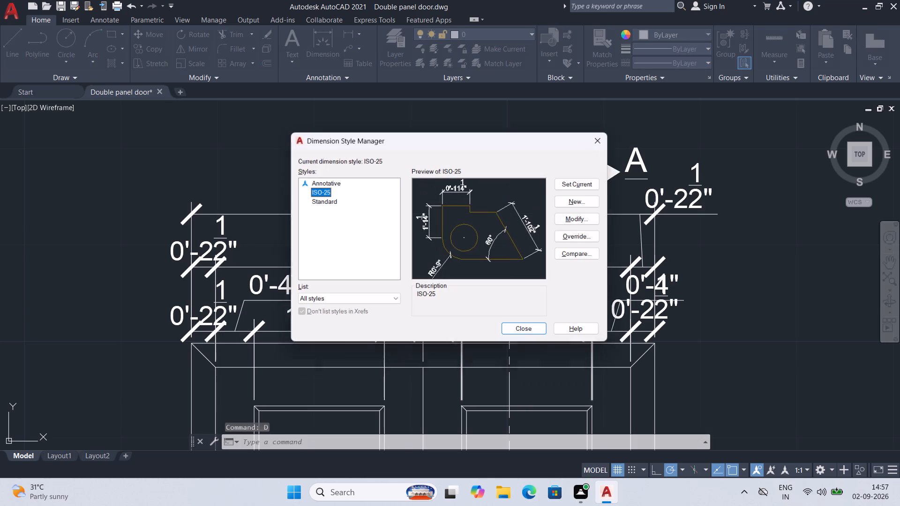
{"action": "left_click", "coordinate": [594, 182]}
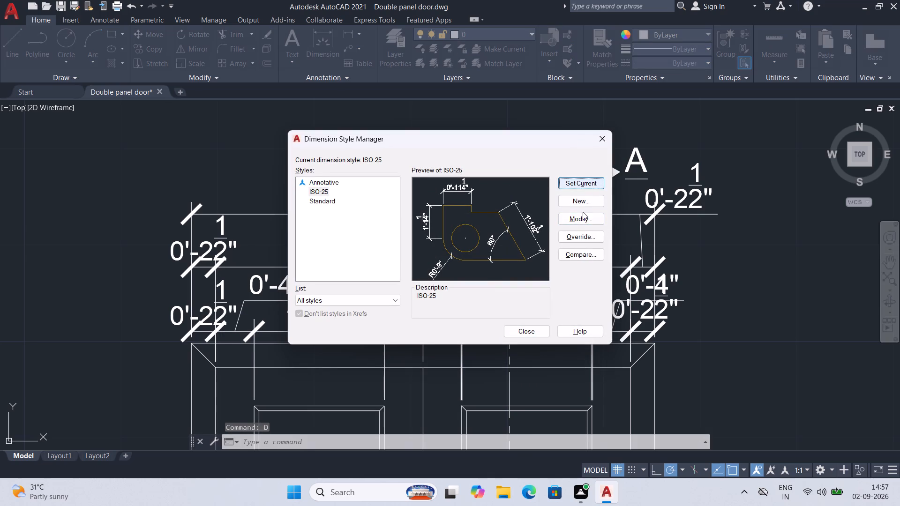
{"action": "left_click", "coordinate": [582, 222]}
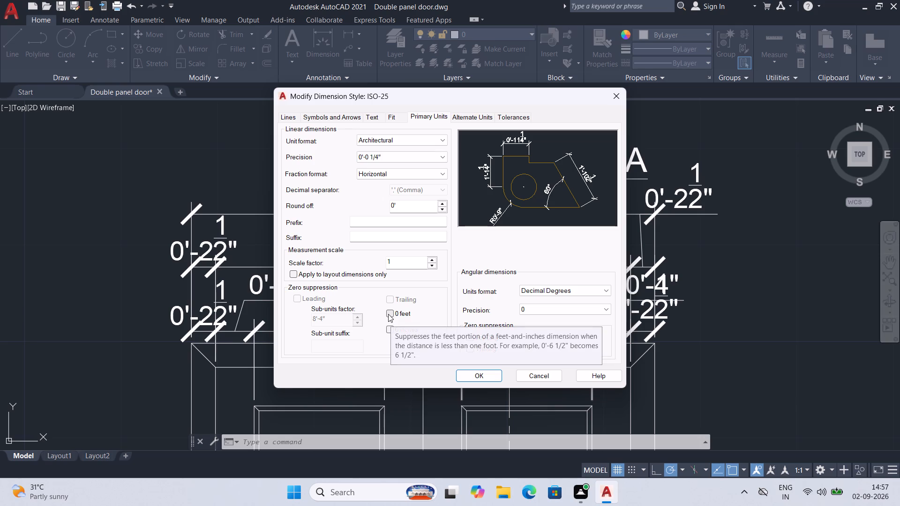
{"action": "left_click", "coordinate": [296, 296]}
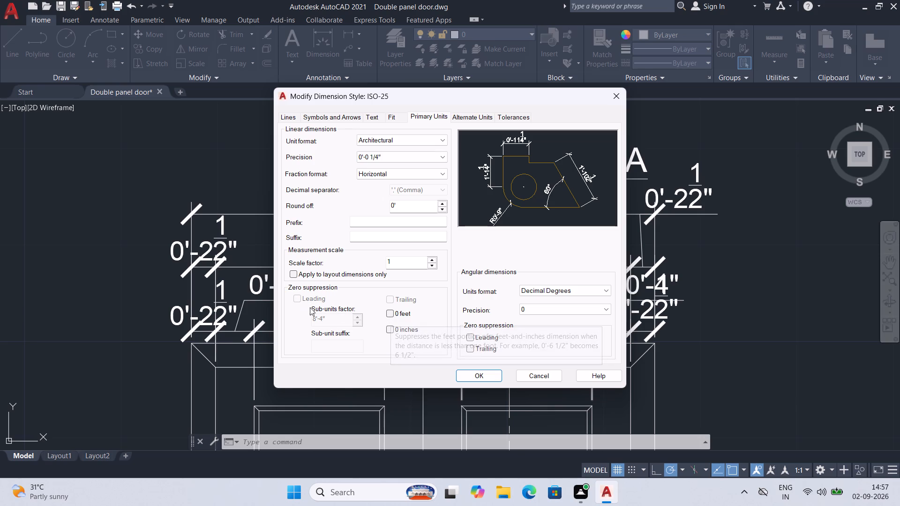
{"action": "left_click", "coordinate": [390, 329]}
{"action": "left_click", "coordinate": [389, 316]}
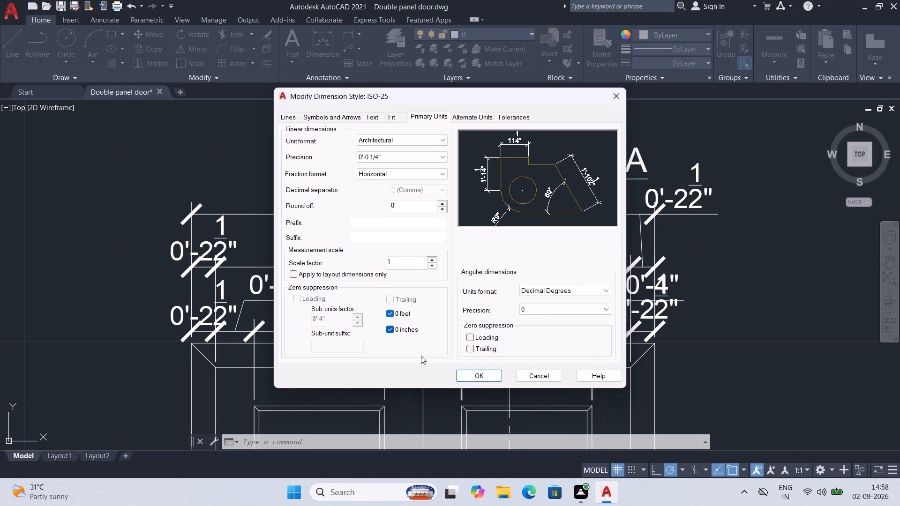
{"action": "left_click", "coordinate": [604, 309]}
{"action": "left_click", "coordinate": [605, 309]}
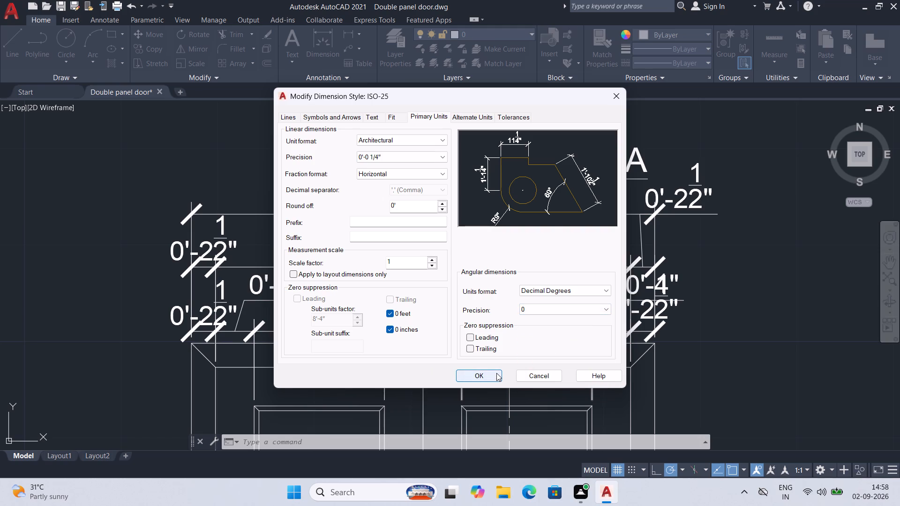
{"action": "left_click", "coordinate": [496, 373]}
{"action": "left_click", "coordinate": [577, 179]}
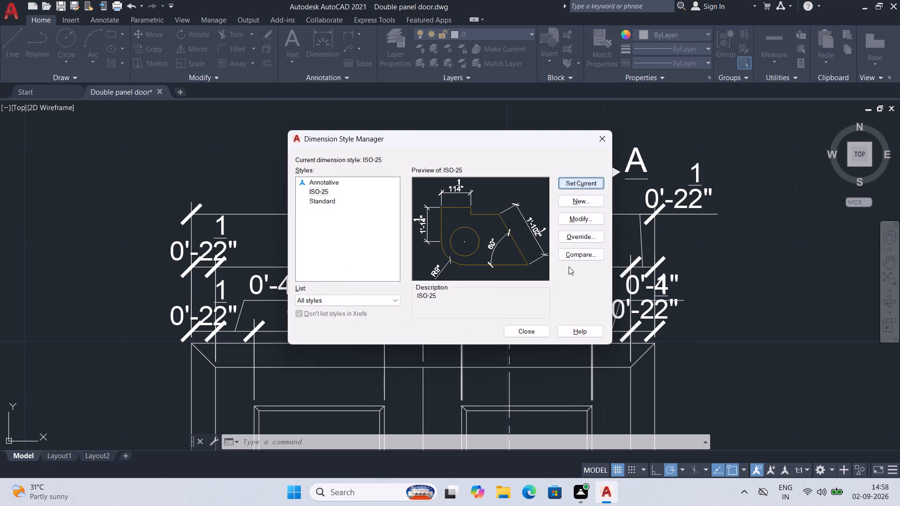
{"action": "left_click", "coordinate": [538, 329]}
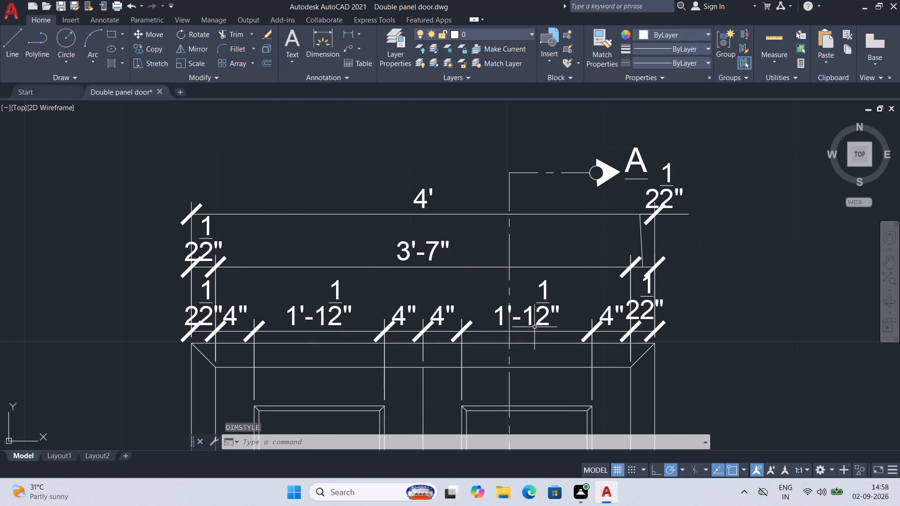
Open the Dimension Style Manager again.
{"action": "key", "text": "d"}
{"action": "key", "text": "Return"}
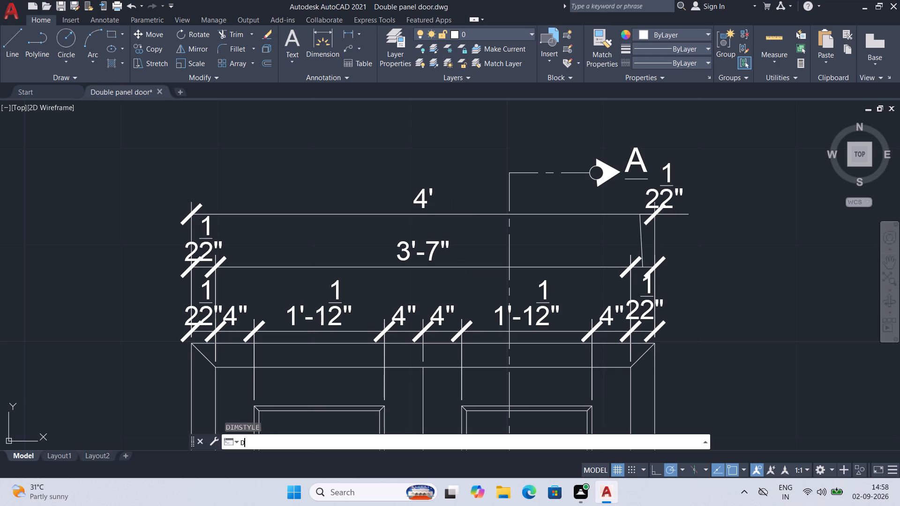
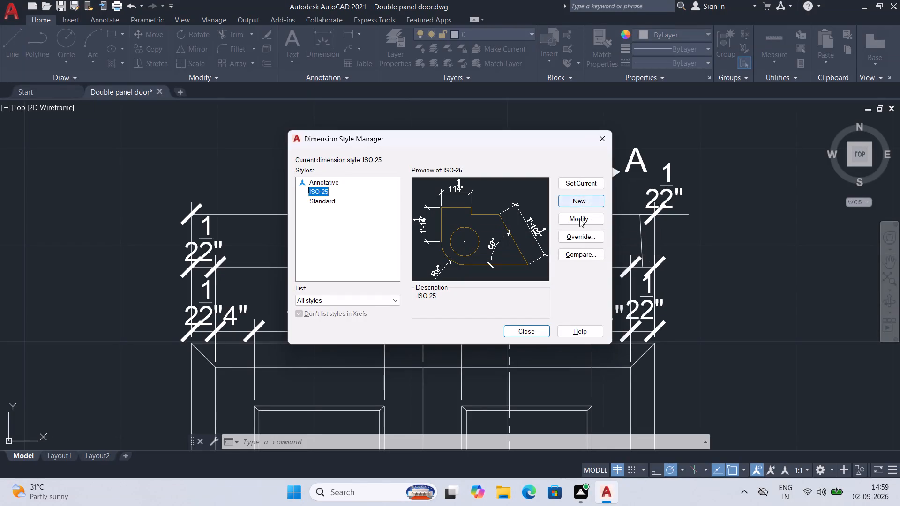
Turn off zero suppression for 0 feet and 0 inches in the ISO-25 dimension style's primary units and set it current.
{"action": "left_click", "coordinate": [579, 219]}
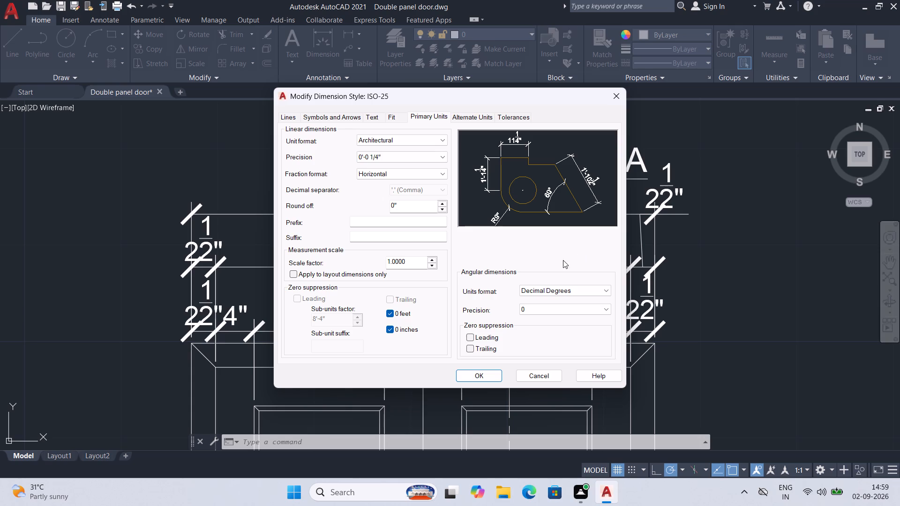
{"action": "left_click", "coordinate": [391, 314]}
{"action": "left_click", "coordinate": [393, 334]}
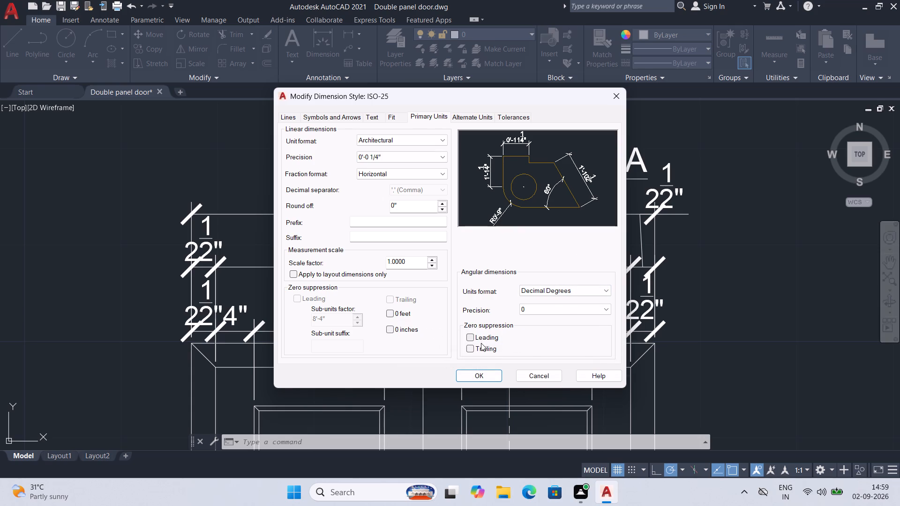
{"action": "left_click", "coordinate": [485, 371]}
{"action": "left_click", "coordinate": [583, 186]}
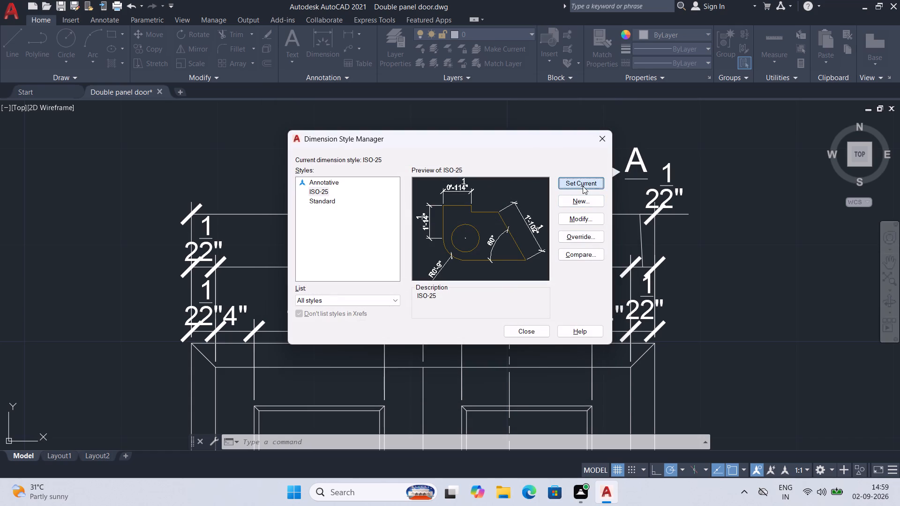
{"action": "left_click", "coordinate": [542, 335]}
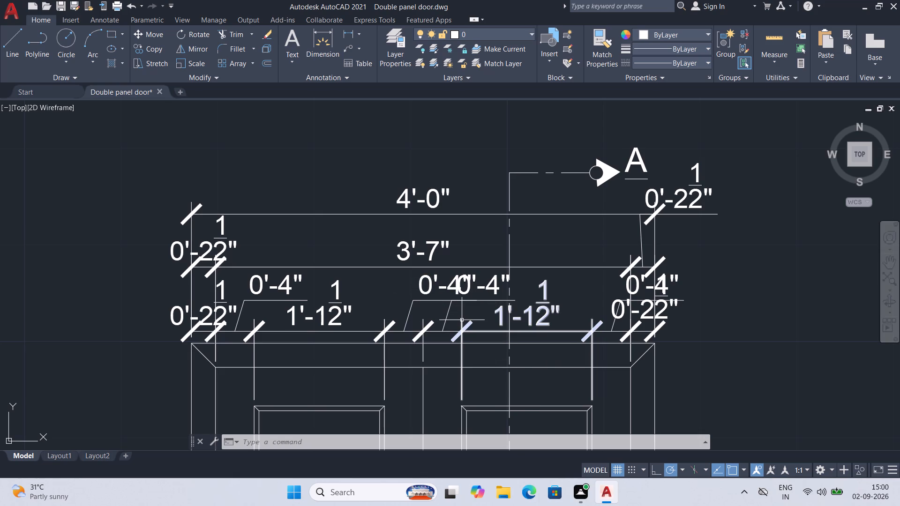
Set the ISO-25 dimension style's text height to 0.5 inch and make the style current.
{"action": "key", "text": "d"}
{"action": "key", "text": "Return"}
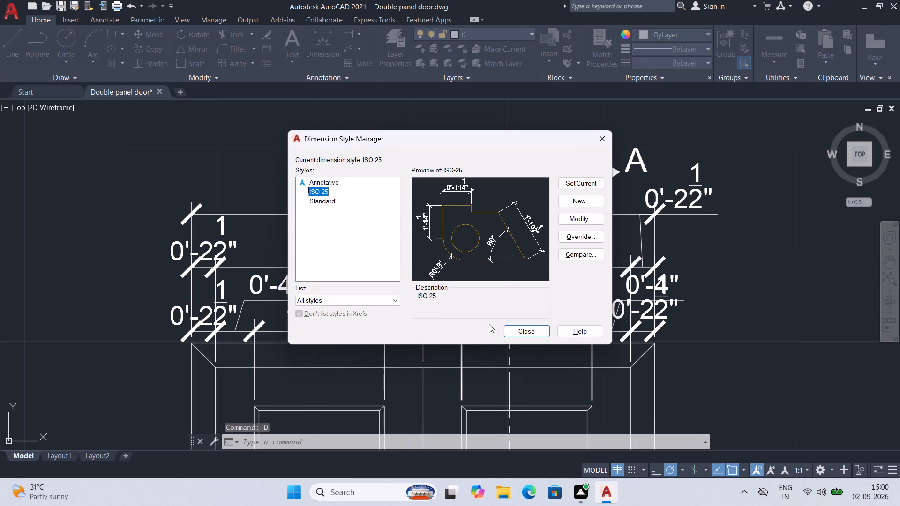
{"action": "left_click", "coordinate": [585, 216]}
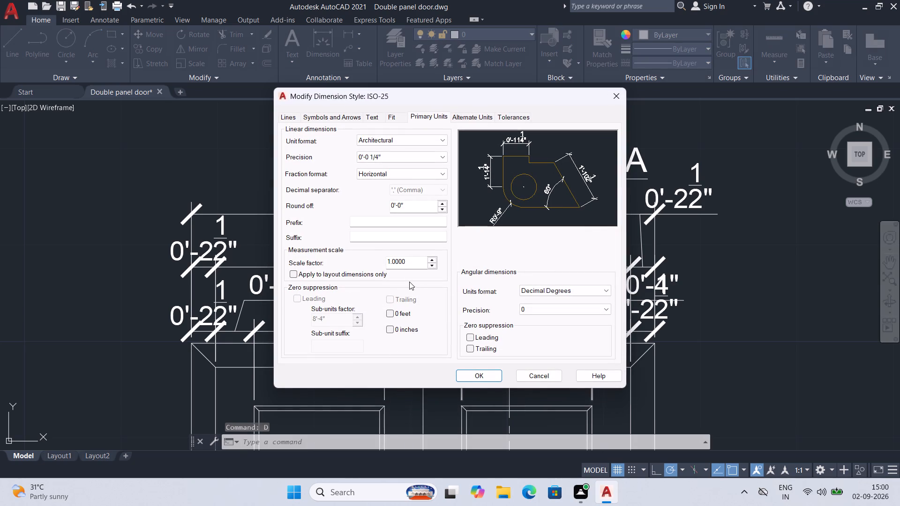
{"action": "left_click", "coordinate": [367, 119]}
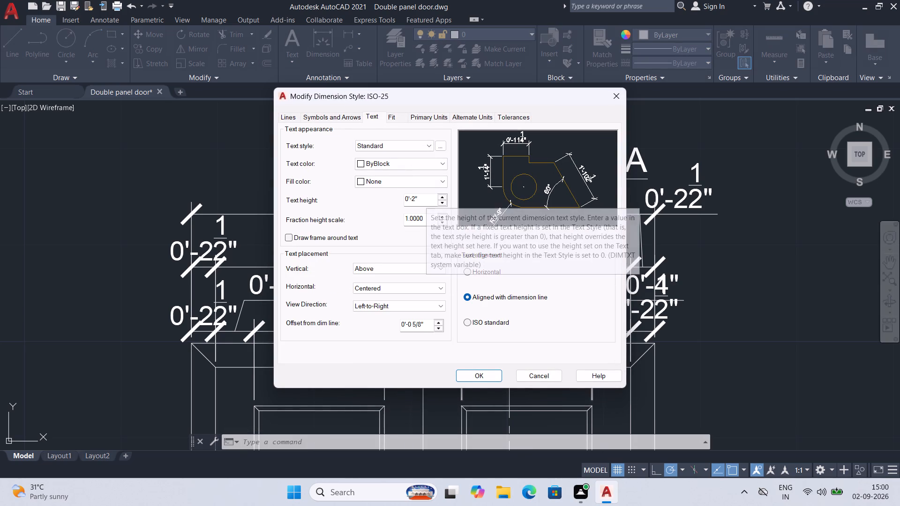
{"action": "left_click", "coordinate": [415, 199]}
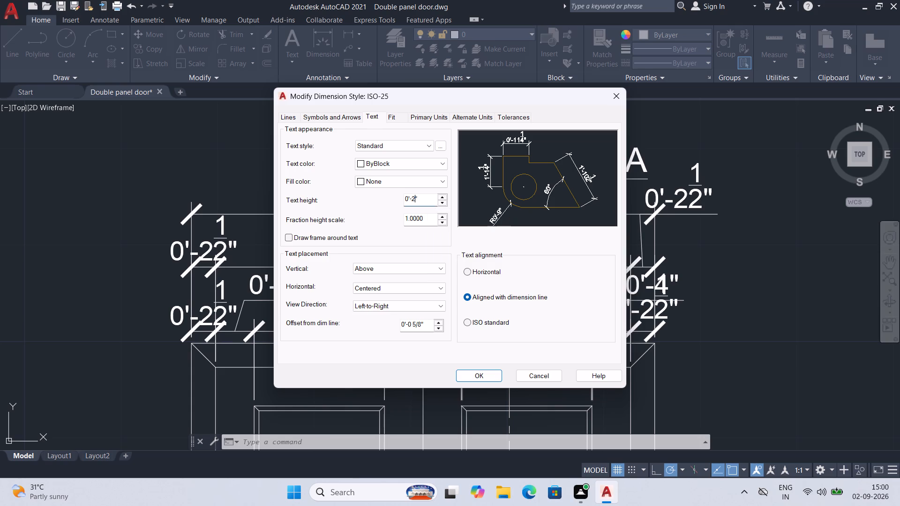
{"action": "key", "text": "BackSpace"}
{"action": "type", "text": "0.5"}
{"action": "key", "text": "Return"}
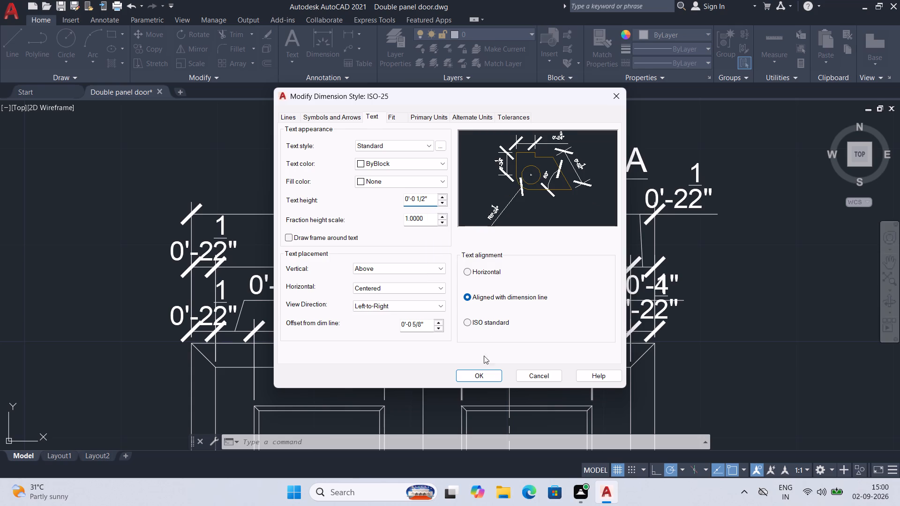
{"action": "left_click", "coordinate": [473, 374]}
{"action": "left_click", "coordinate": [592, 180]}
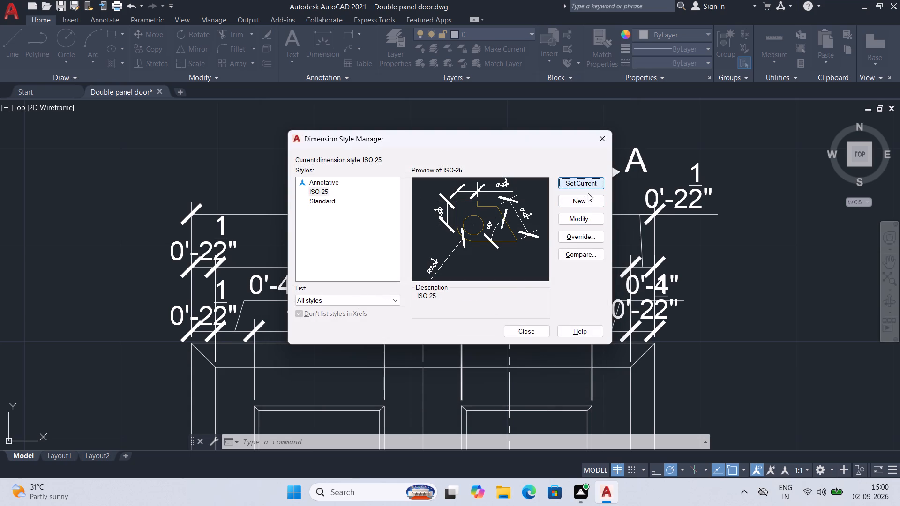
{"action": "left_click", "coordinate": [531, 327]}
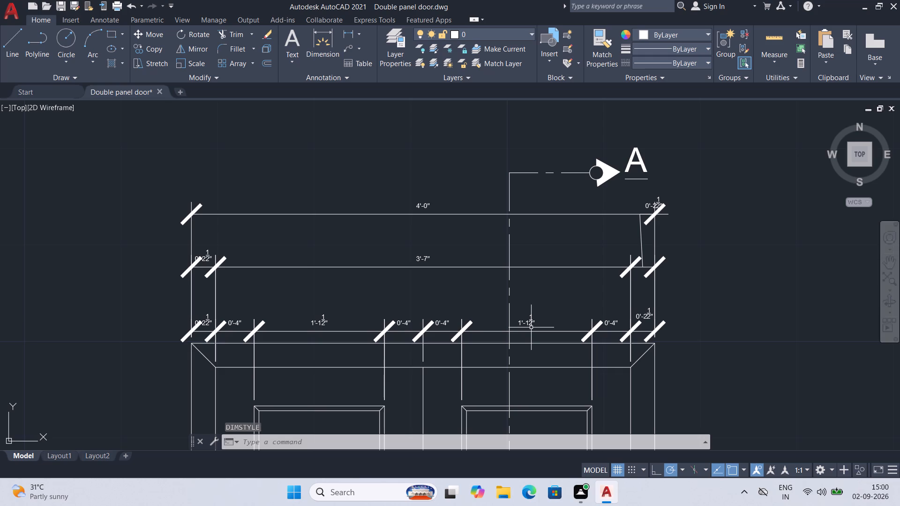
Examine the dimension text and tick sizes above the door elevation against the rest of the drawing.
{"action": "scroll", "coordinate": [537, 314], "scroll_direction": "down", "scroll_amount": 2}
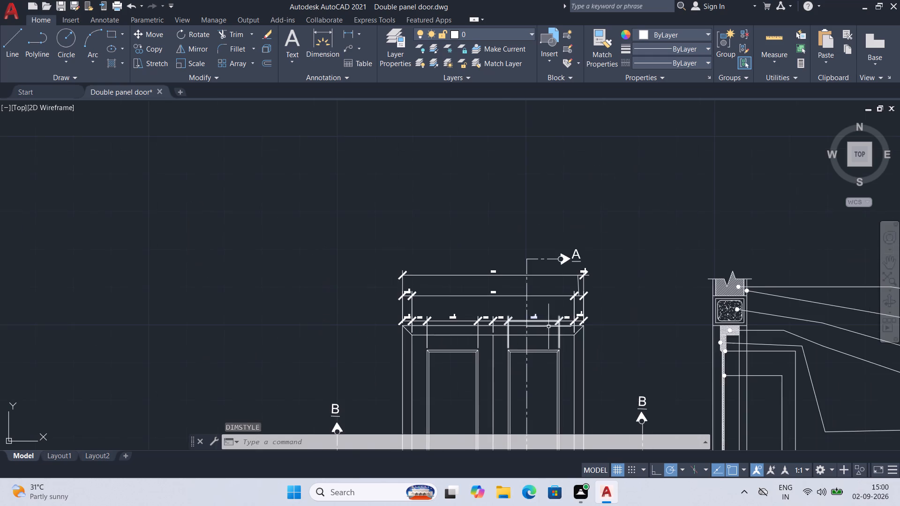
{"action": "scroll", "coordinate": [692, 359], "scroll_direction": "down", "scroll_amount": 2}
{"action": "middle_click_drag", "start_coordinate": [677, 378], "coordinate": [577, 274]}
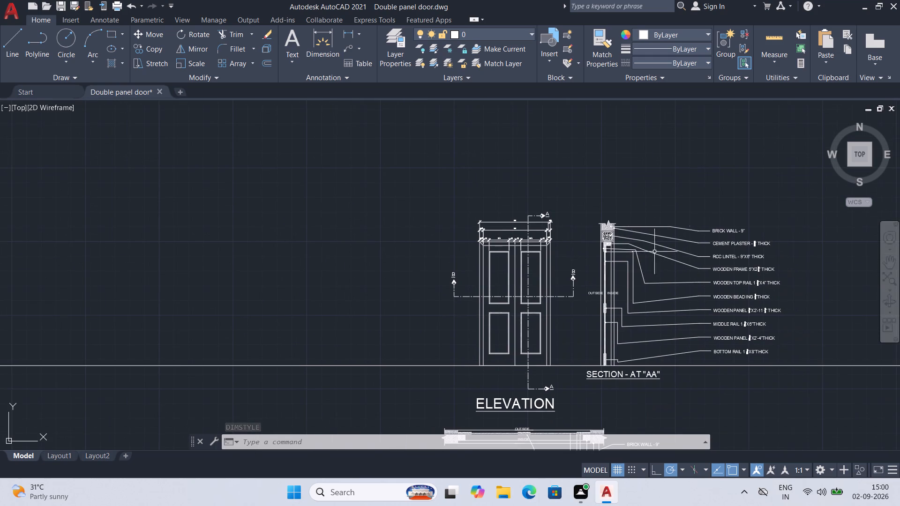
{"action": "left_click", "coordinate": [892, 276]}
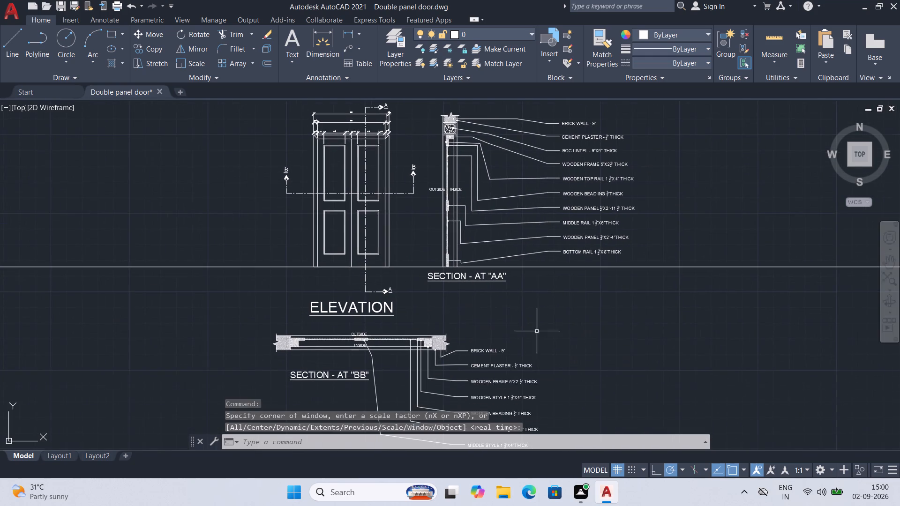
{"action": "scroll", "coordinate": [403, 195], "scroll_direction": "up", "scroll_amount": 3}
{"action": "middle_click_drag", "start_coordinate": [394, 151], "coordinate": [489, 426]}
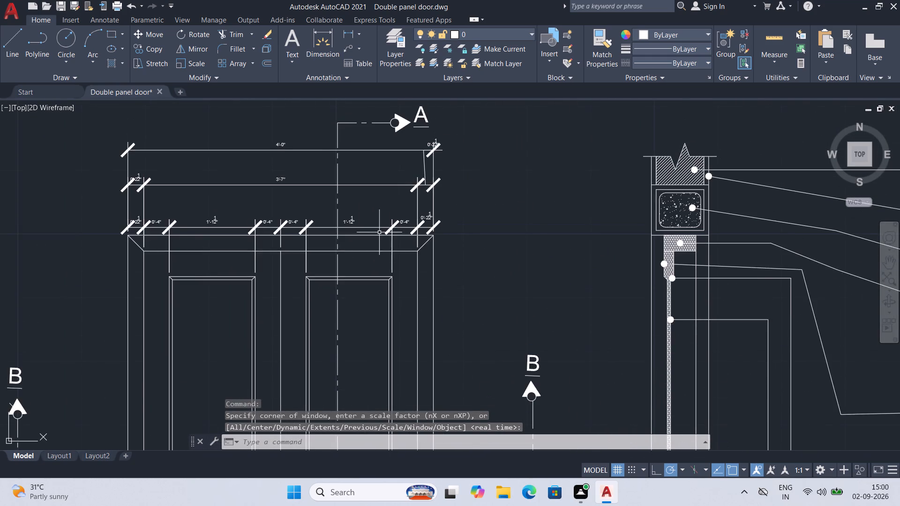
{"action": "scroll", "coordinate": [379, 232], "scroll_direction": "up", "scroll_amount": 2}
{"action": "middle_click_drag", "start_coordinate": [375, 203], "coordinate": [463, 286]}
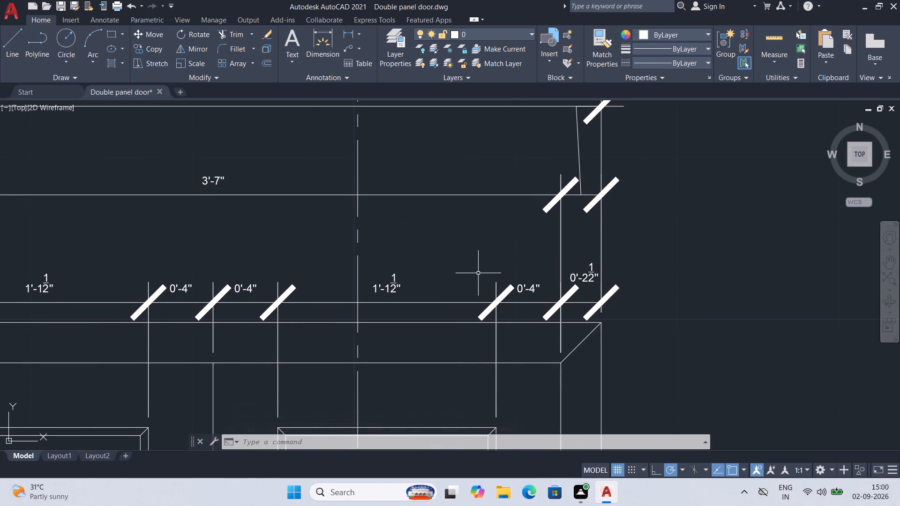
Set the text height of the ISO-25 dimension style to 1 inch.
{"action": "key", "text": "d"}
{"action": "key", "text": "Return"}
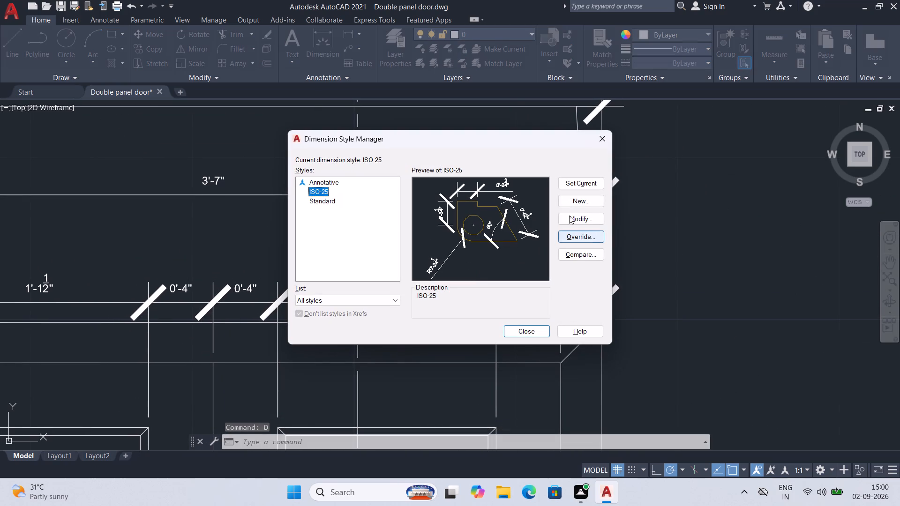
{"action": "left_click", "coordinate": [574, 216]}
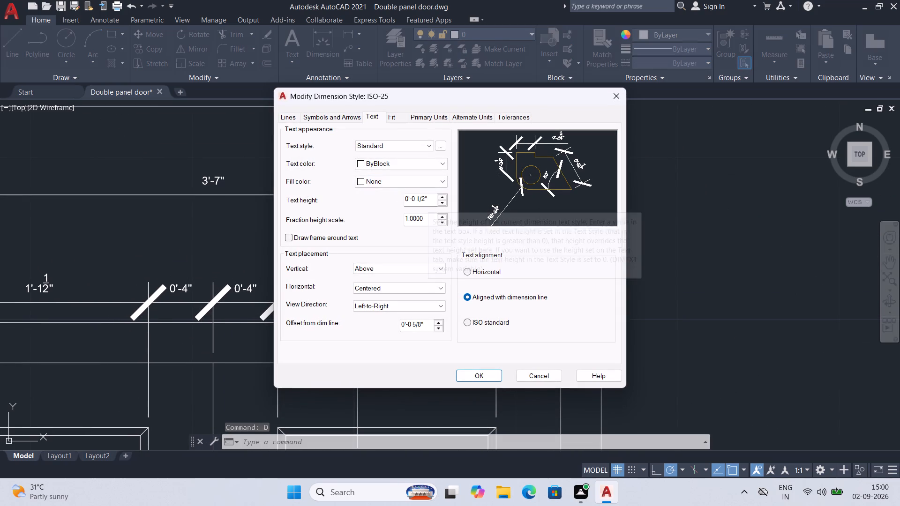
{"action": "left_click", "coordinate": [425, 198]}
{"action": "key", "text": "BackSpace"}
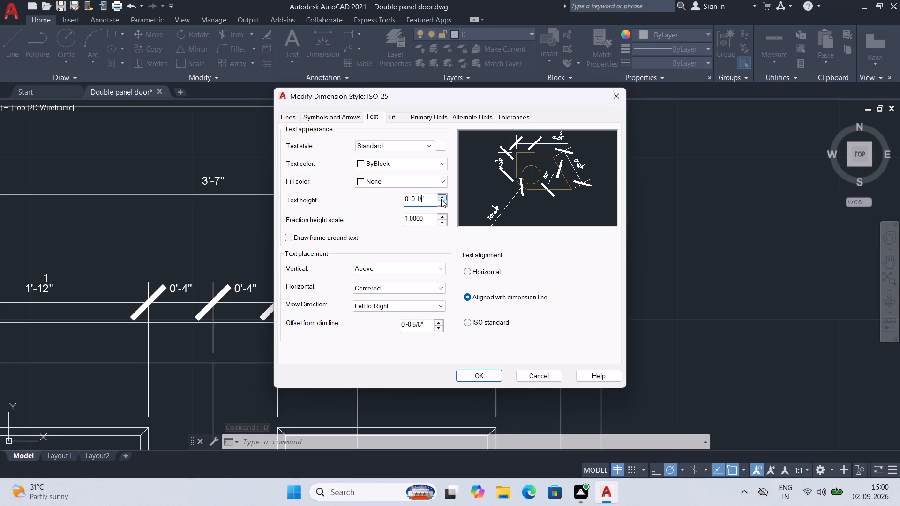
{"action": "key", "text": "BackSpace"}
{"action": "key", "text": "BackSpace"}
{"action": "key", "text": "BackSpace"}
{"action": "key", "text": "BackSpace"}
{"action": "key", "text": "1"}
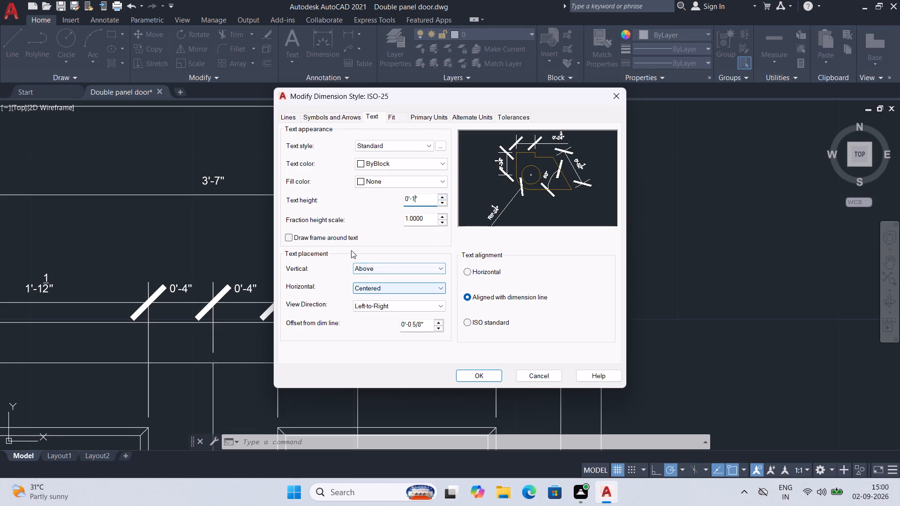
Set the ISO-25 arrow size to 0.5 inch, apply the style changes and make the style current.
{"action": "left_click", "coordinate": [328, 116]}
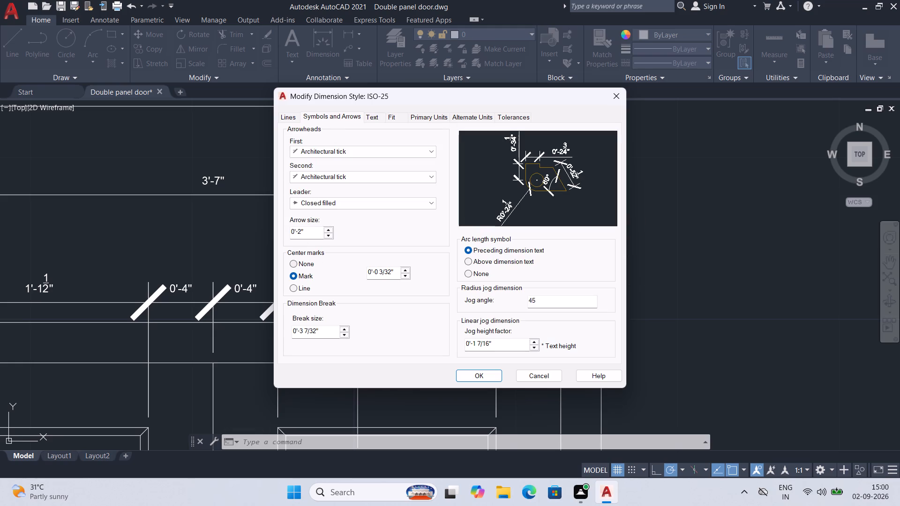
{"action": "left_click", "coordinate": [300, 229]}
{"action": "key", "text": "BackSpace"}
{"action": "type", "text": "0.5"}
{"action": "left_click", "coordinate": [466, 376]}
{"action": "left_click", "coordinate": [595, 187]}
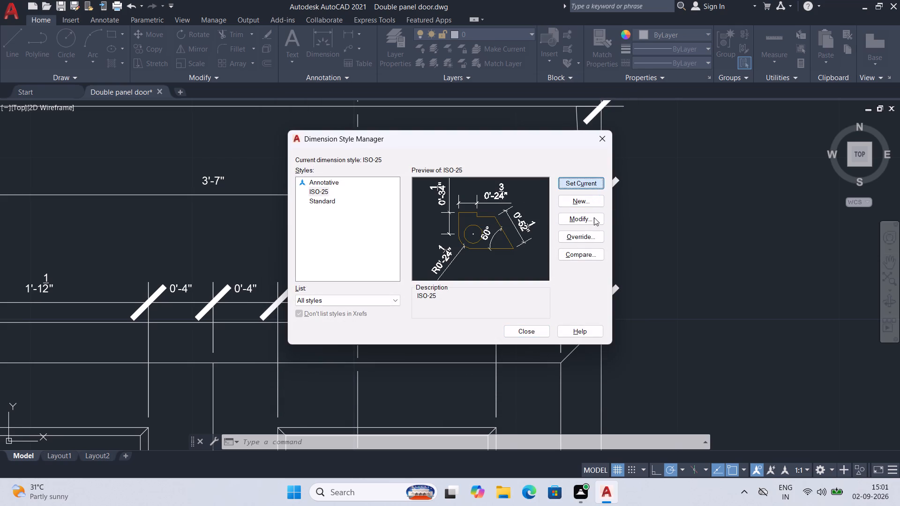
{"action": "left_click", "coordinate": [536, 326]}
Examine the legibility of the door elevation's dimensions, both close up and in the full drawing.
{"action": "scroll", "coordinate": [531, 334], "scroll_direction": "down", "scroll_amount": 2}
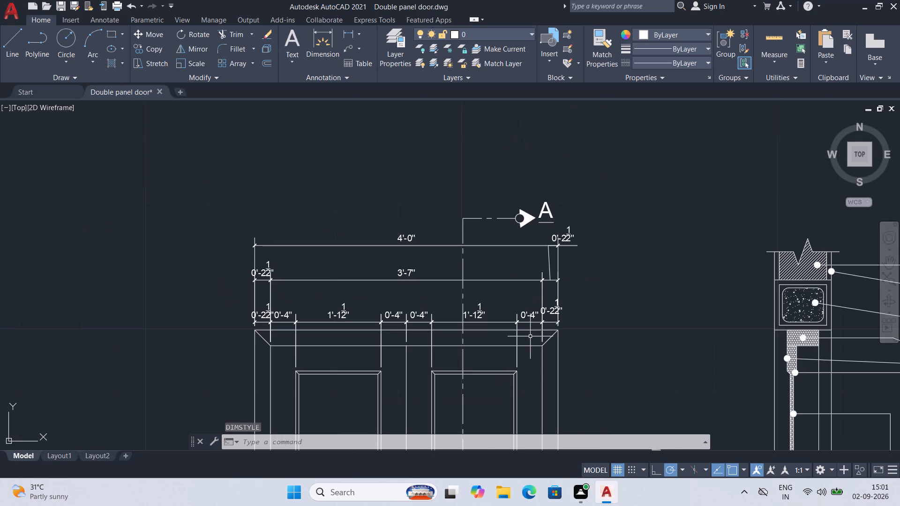
{"action": "scroll", "coordinate": [402, 357], "scroll_direction": "up", "scroll_amount": 2}
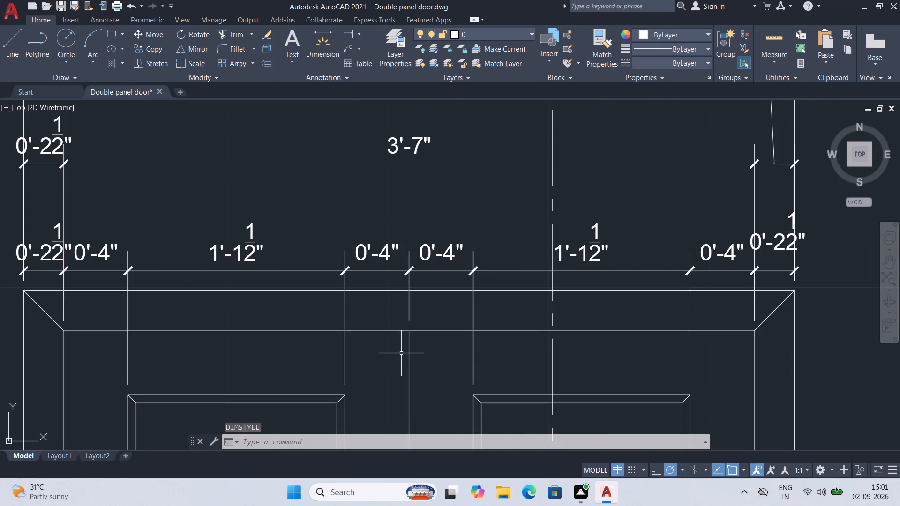
{"action": "scroll", "coordinate": [401, 353], "scroll_direction": "down", "scroll_amount": 1}
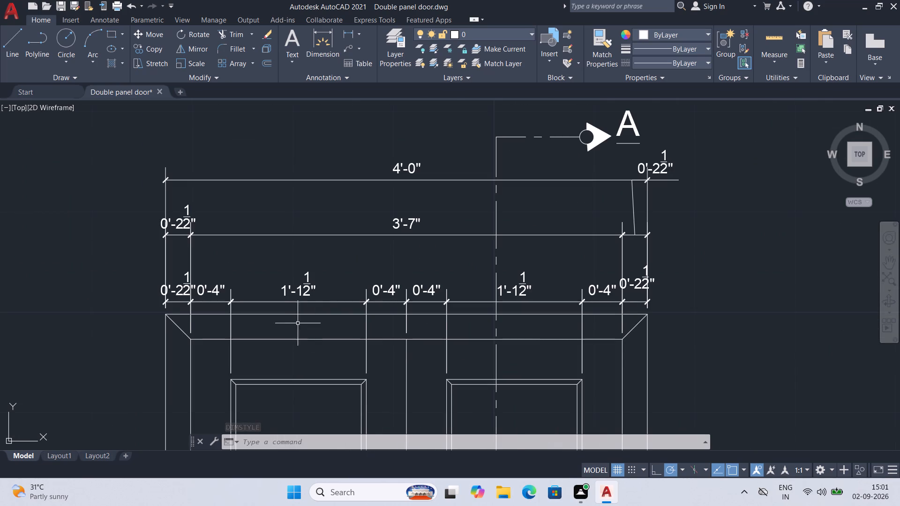
{"action": "scroll", "coordinate": [293, 328], "scroll_direction": "up", "scroll_amount": 1}
{"action": "scroll", "coordinate": [385, 324], "scroll_direction": "down", "scroll_amount": 1}
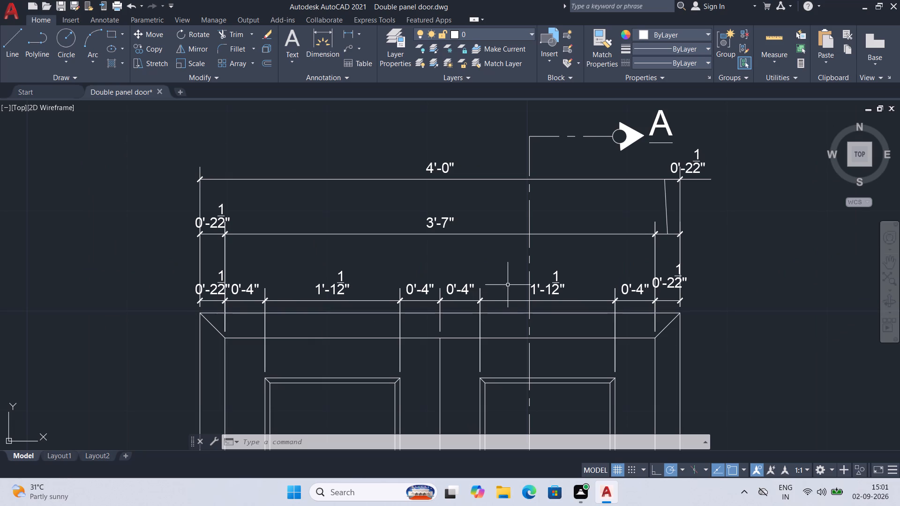
{"action": "left_click", "coordinate": [887, 284]}
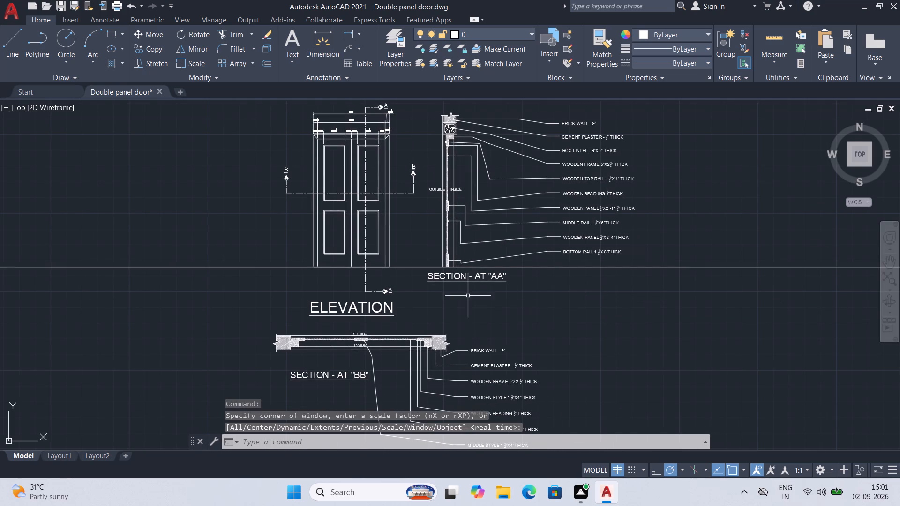
{"action": "scroll", "coordinate": [370, 207], "scroll_direction": "up", "scroll_amount": 3}
{"action": "middle_click_drag", "start_coordinate": [370, 194], "coordinate": [404, 441]}
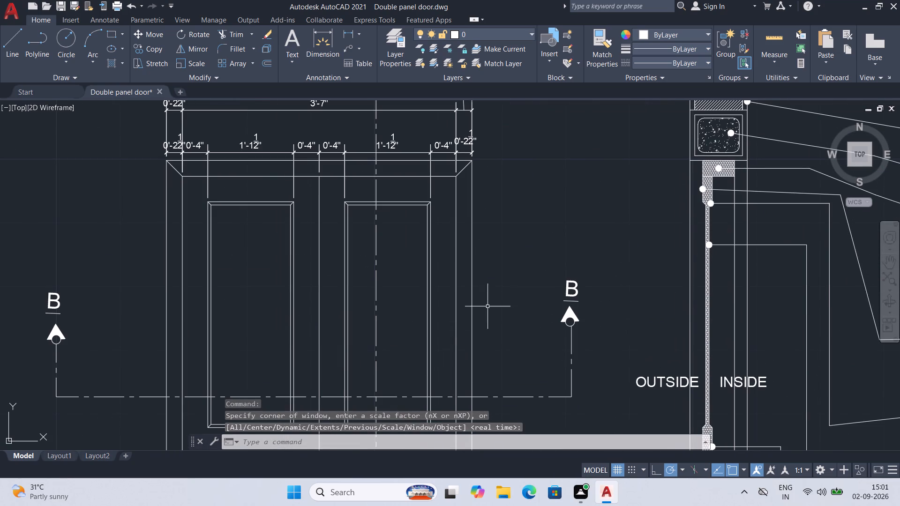
Reduce the arrow size of the ISO-25 dimension style to 3/8 inch.
{"action": "key", "text": "d"}
{"action": "key", "text": "Return"}
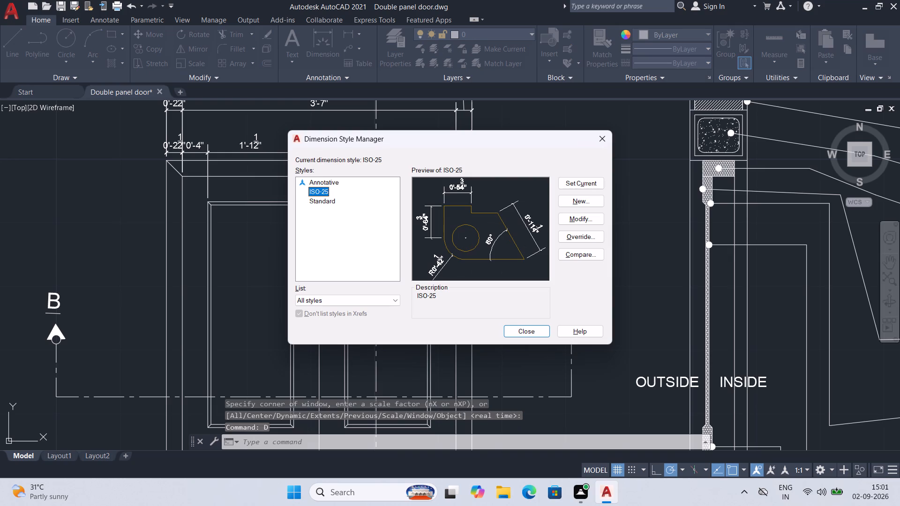
{"action": "left_click", "coordinate": [582, 220]}
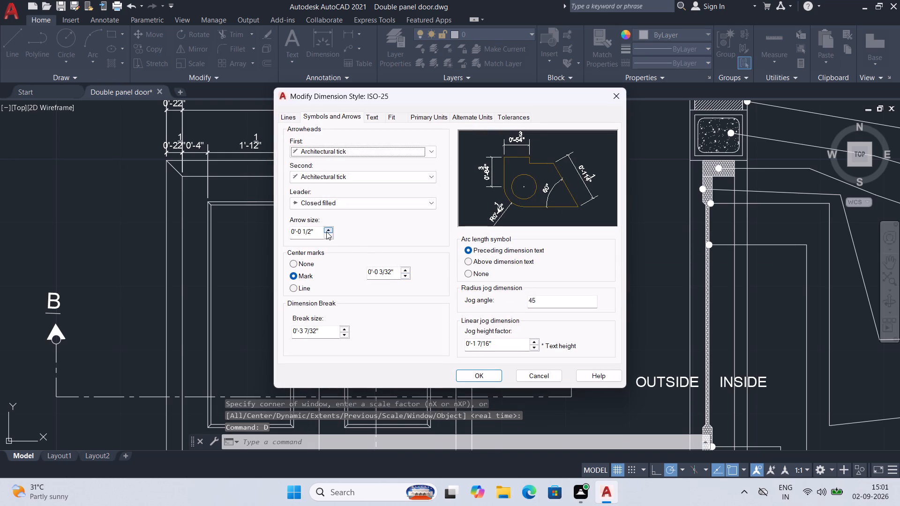
{"action": "left_click", "coordinate": [326, 235]}
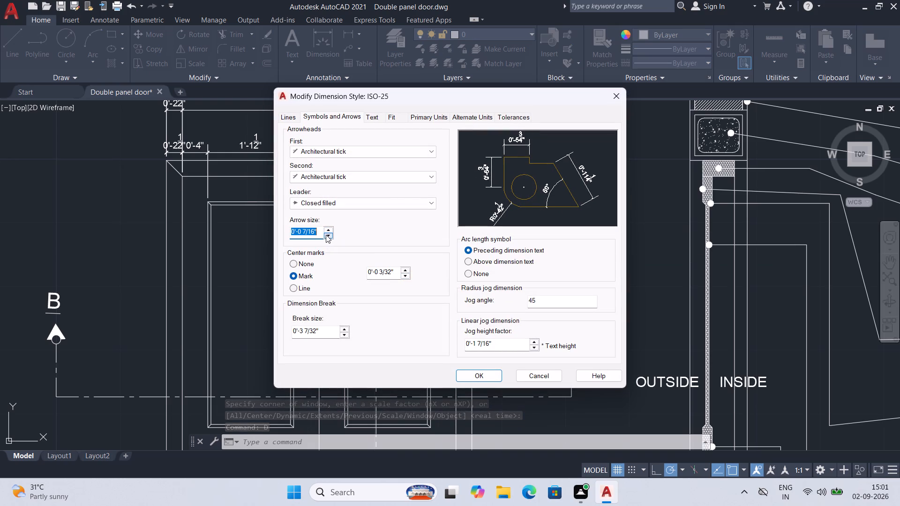
{"action": "left_click", "coordinate": [326, 235]}
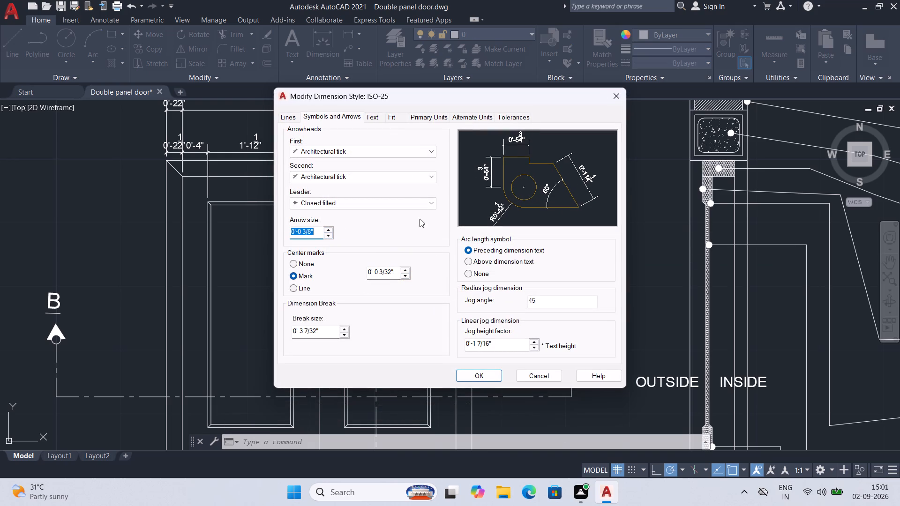
Set the ISO-25 text height to 1 5/16 inches, apply the style changes and make the style current.
{"action": "left_click", "coordinate": [374, 120]}
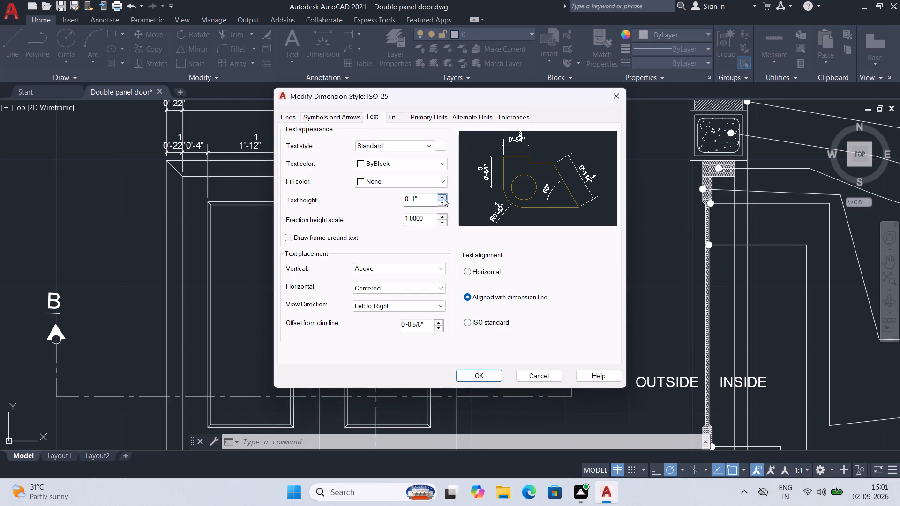
{"action": "left_click", "coordinate": [443, 196]}
{"action": "triple_click", "coordinate": [443, 196]}
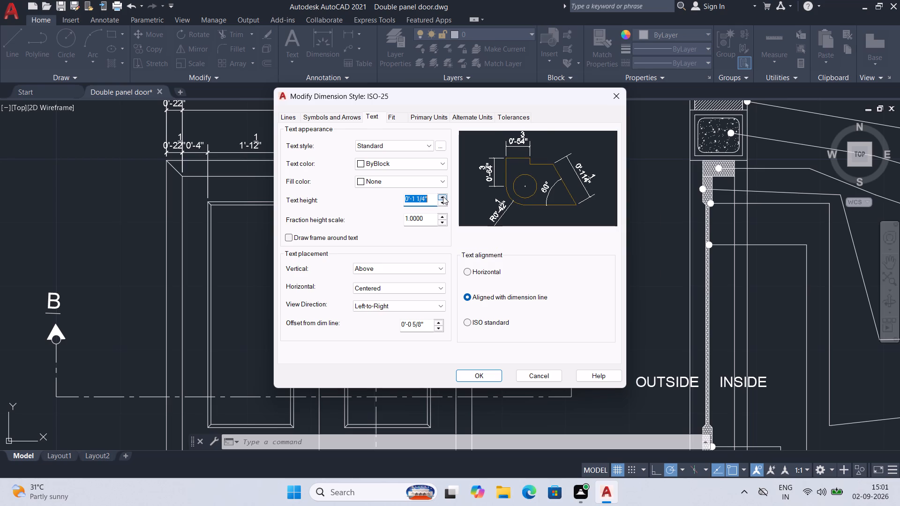
{"action": "left_click", "coordinate": [443, 196]}
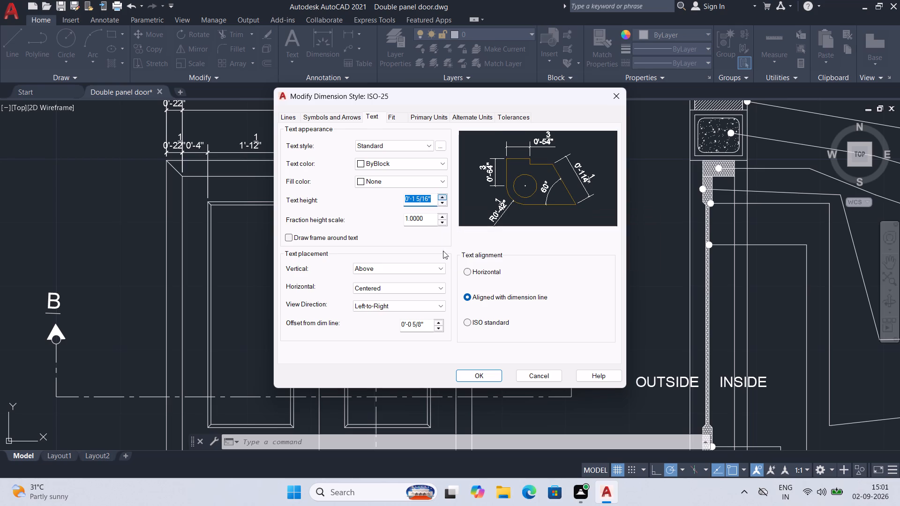
{"action": "left_click", "coordinate": [483, 373]}
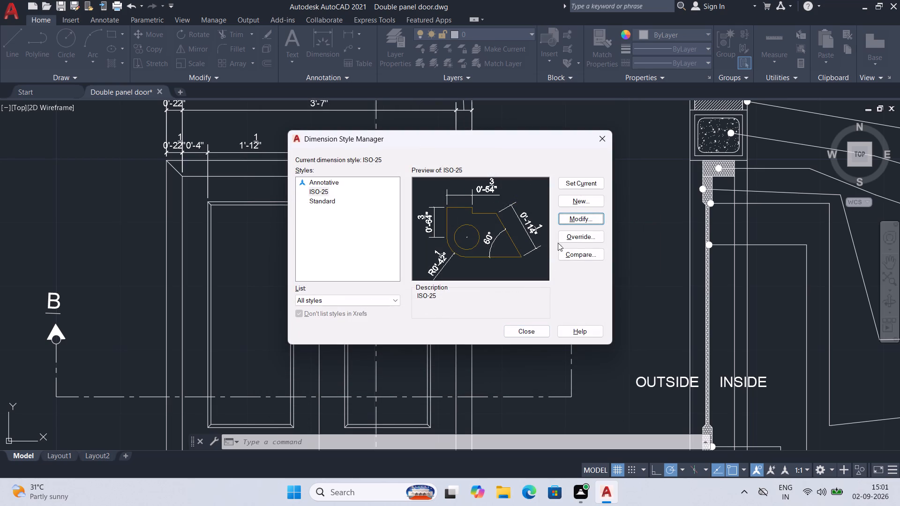
{"action": "left_click", "coordinate": [581, 183]}
{"action": "left_click", "coordinate": [539, 326]}
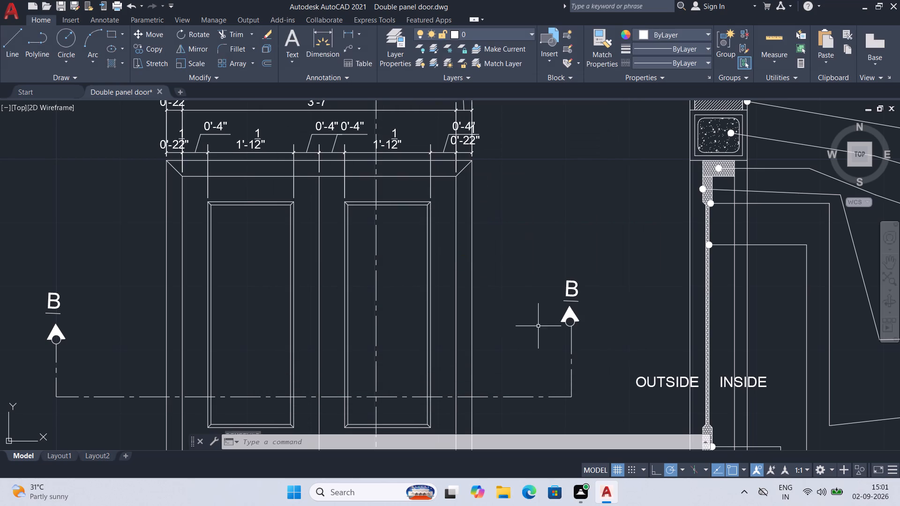
Examine the text and tick sizes of the dimensions above the door elevation, both close up and from further out.
{"action": "scroll", "coordinate": [376, 257], "scroll_direction": "down", "scroll_amount": 1}
{"action": "middle_click_drag", "start_coordinate": [288, 234], "coordinate": [324, 306]}
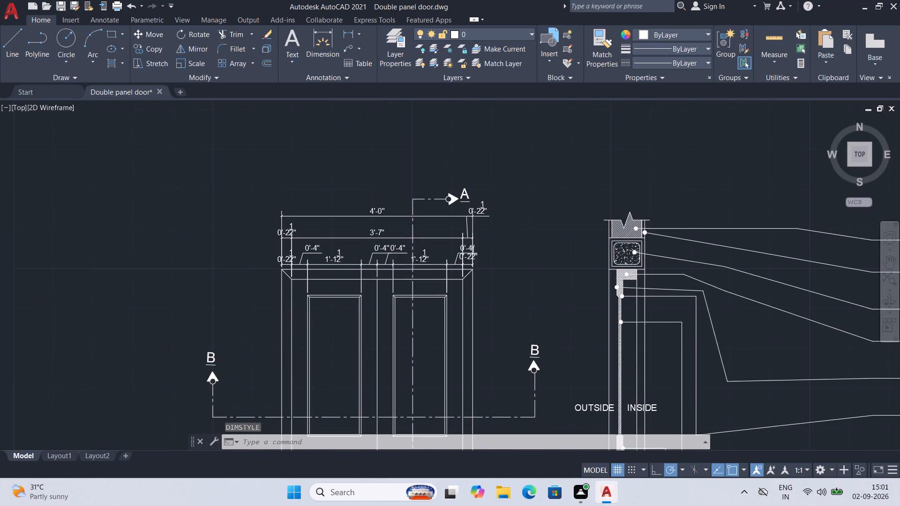
{"action": "scroll", "coordinate": [298, 280], "scroll_direction": "up", "scroll_amount": 3}
{"action": "scroll", "coordinate": [284, 242], "scroll_direction": "up", "scroll_amount": 1}
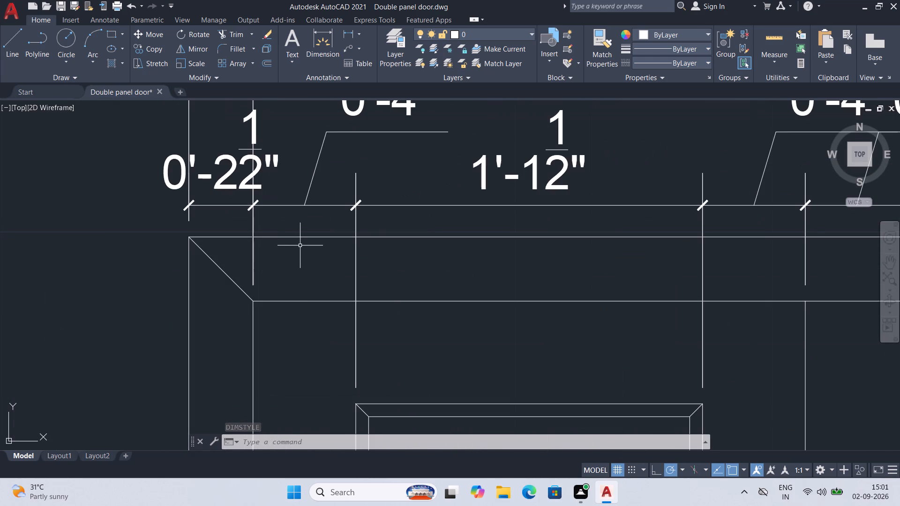
{"action": "scroll", "coordinate": [303, 250], "scroll_direction": "down", "scroll_amount": 2}
{"action": "middle_click_drag", "start_coordinate": [305, 252], "coordinate": [303, 275]}
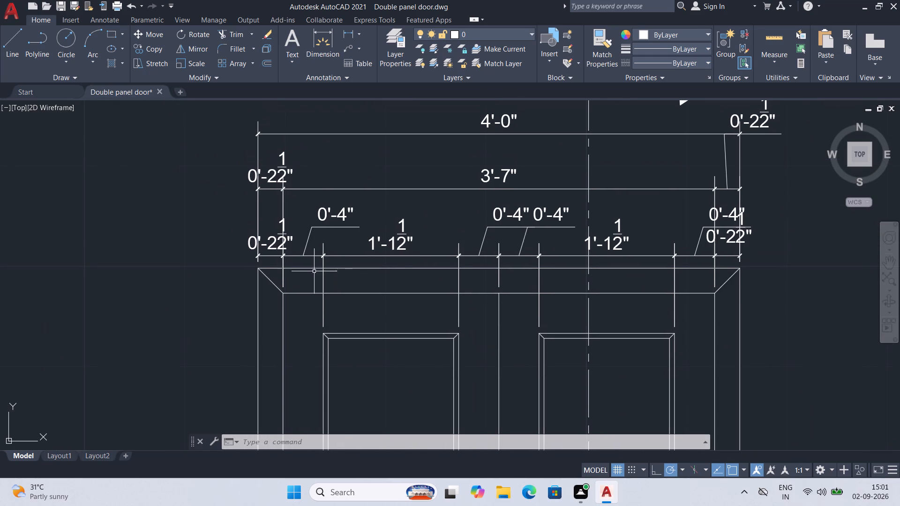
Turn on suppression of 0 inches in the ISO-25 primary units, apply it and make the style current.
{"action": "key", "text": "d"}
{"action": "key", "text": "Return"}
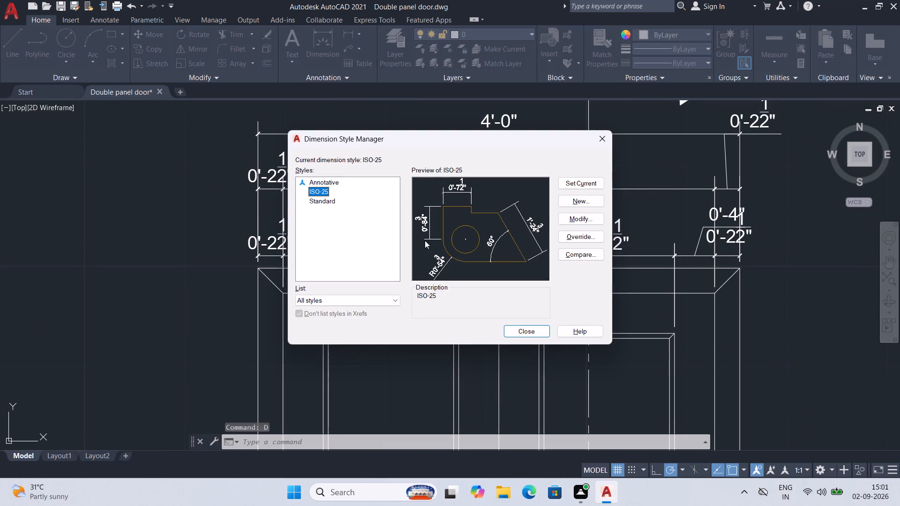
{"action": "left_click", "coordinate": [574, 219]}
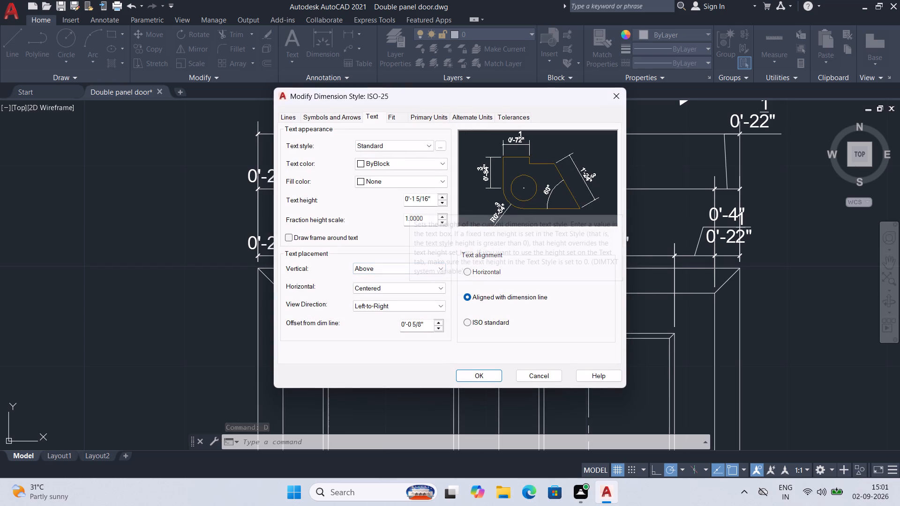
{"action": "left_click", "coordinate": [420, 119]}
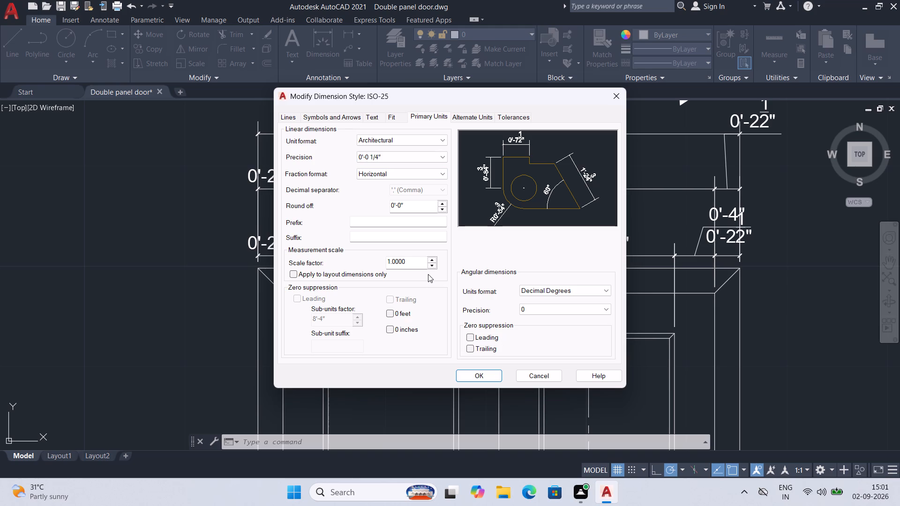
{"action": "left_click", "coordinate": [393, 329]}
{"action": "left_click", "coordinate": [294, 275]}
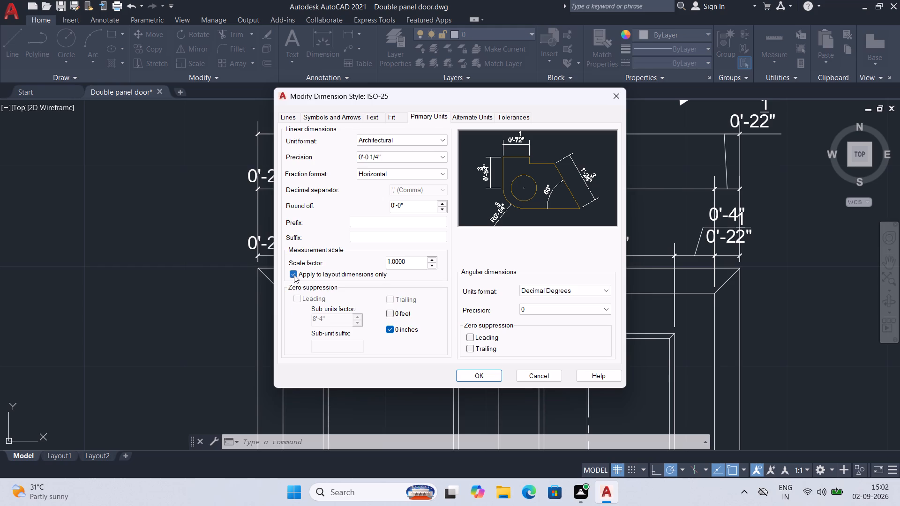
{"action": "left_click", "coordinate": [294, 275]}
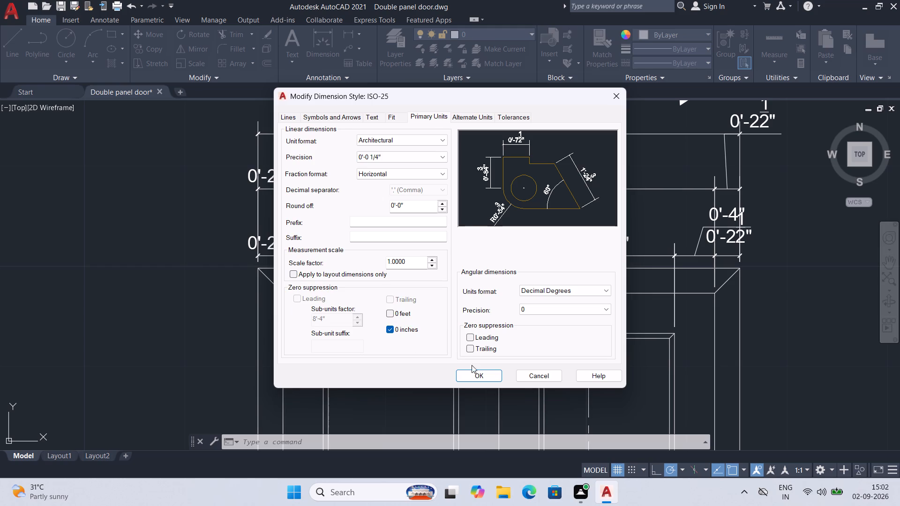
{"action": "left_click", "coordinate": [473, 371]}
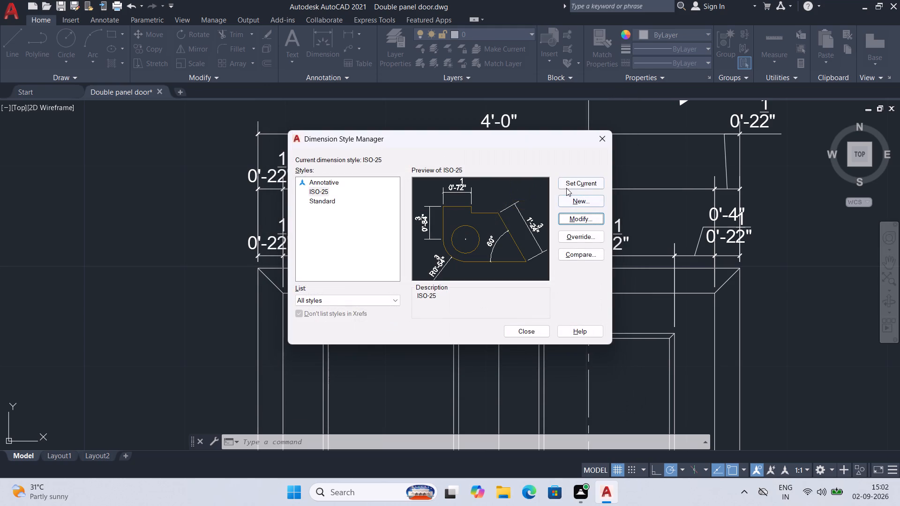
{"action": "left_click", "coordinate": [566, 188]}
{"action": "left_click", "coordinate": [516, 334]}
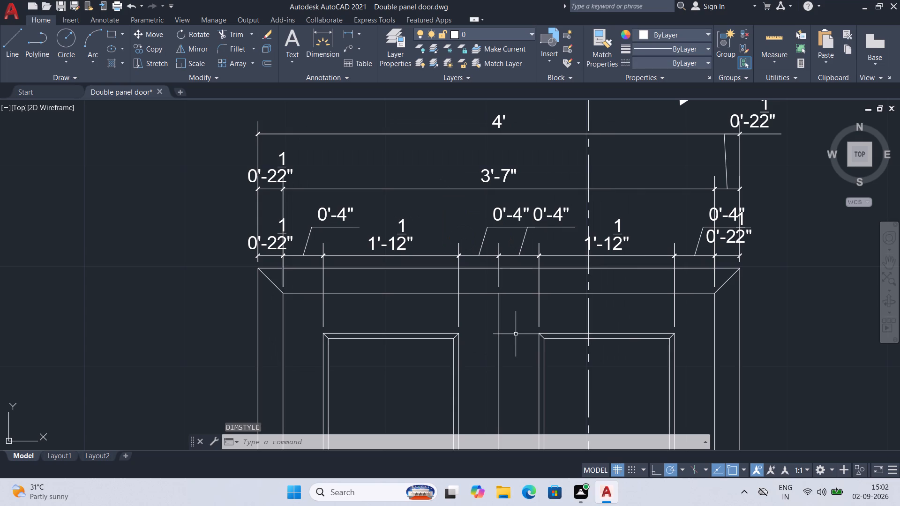
Set the ISO-25 primary units to suppress 0 feet but not 0 inches, apply the change and make the style current.
{"action": "key", "text": "d"}
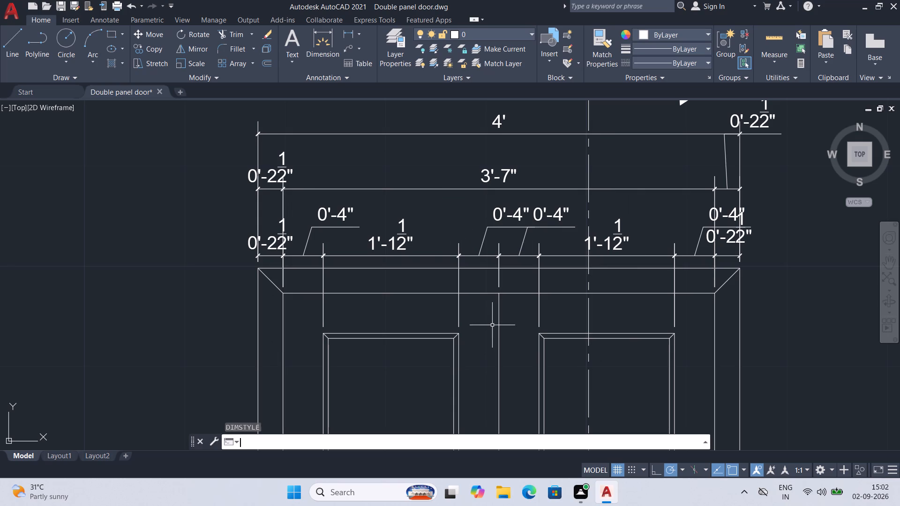
{"action": "key", "text": "Return"}
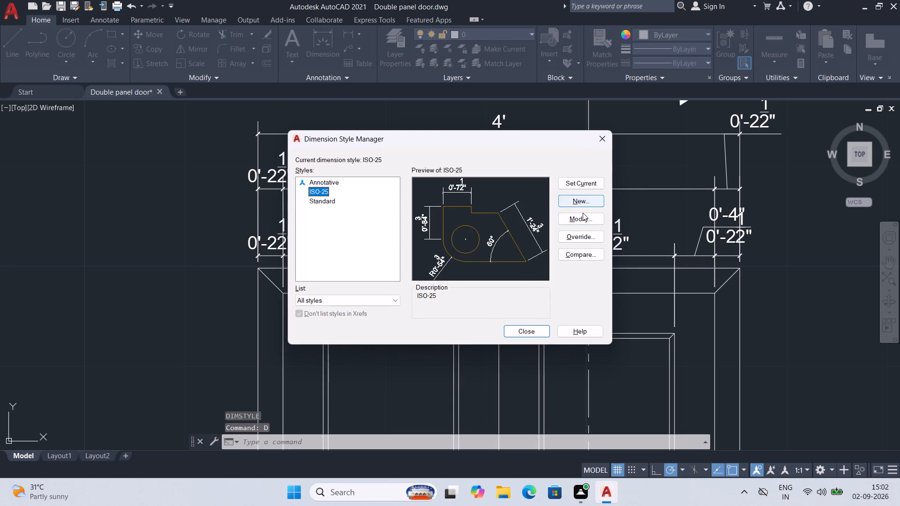
{"action": "left_click", "coordinate": [583, 213]}
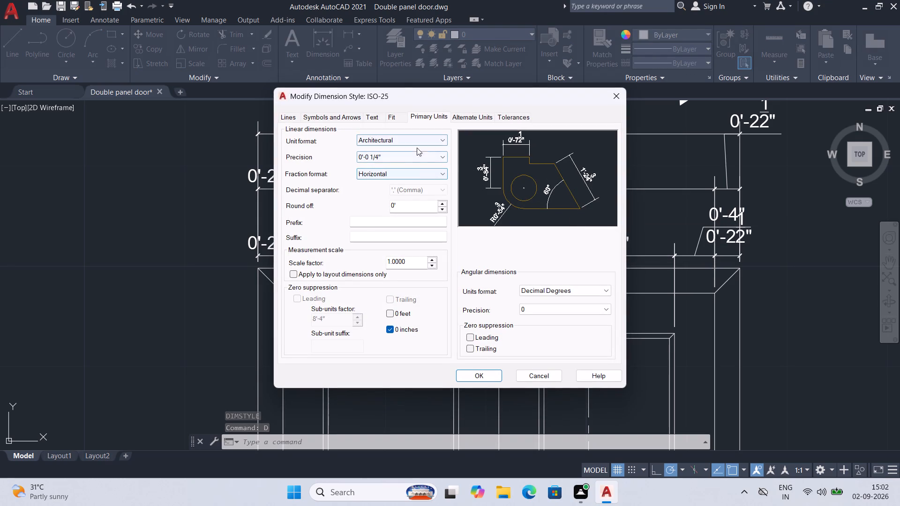
{"action": "left_click", "coordinate": [402, 313]}
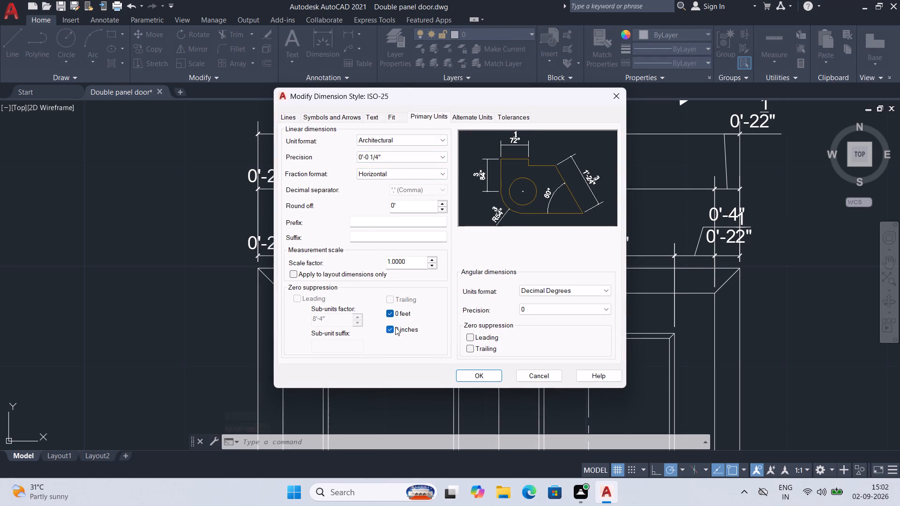
{"action": "left_click", "coordinate": [391, 327]}
{"action": "left_click", "coordinate": [478, 372]}
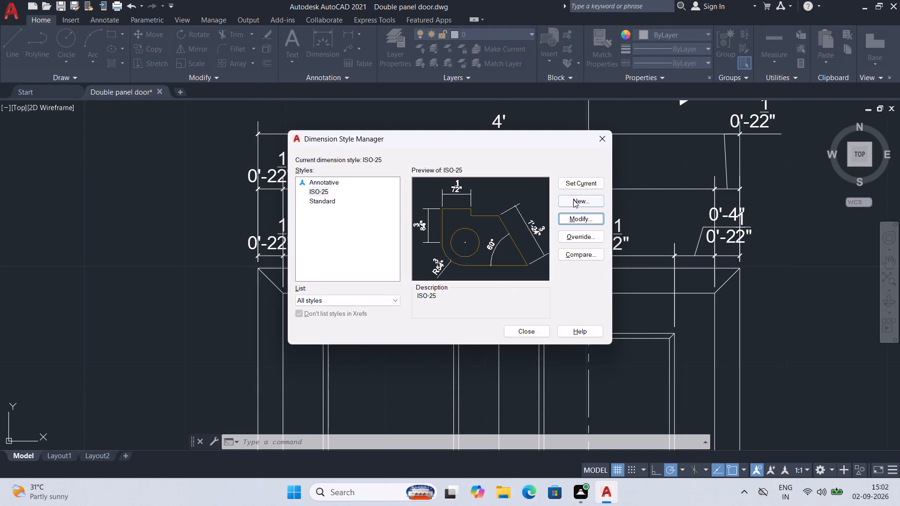
{"action": "left_click", "coordinate": [589, 181]}
{"action": "left_click", "coordinate": [529, 333]}
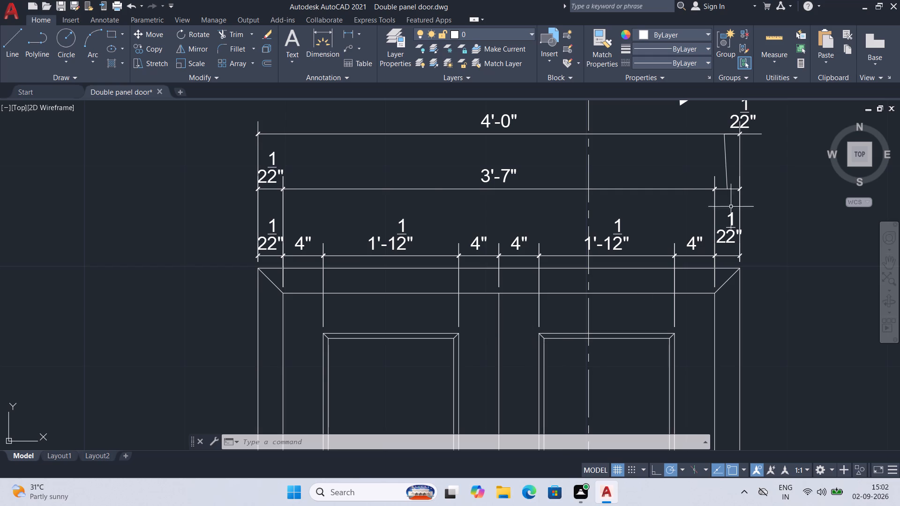
Add a vertical linear dimension for the thickness of the door frame's head, just outside the elevation's upper-left corner.
{"action": "scroll", "coordinate": [734, 204], "scroll_direction": "down", "scroll_amount": 1}
{"action": "scroll", "coordinate": [775, 302], "scroll_direction": "down", "scroll_amount": 1}
{"action": "middle_click_drag", "start_coordinate": [621, 345], "coordinate": [585, 266]}
{"action": "scroll", "coordinate": [555, 292], "scroll_direction": "up", "scroll_amount": 2}
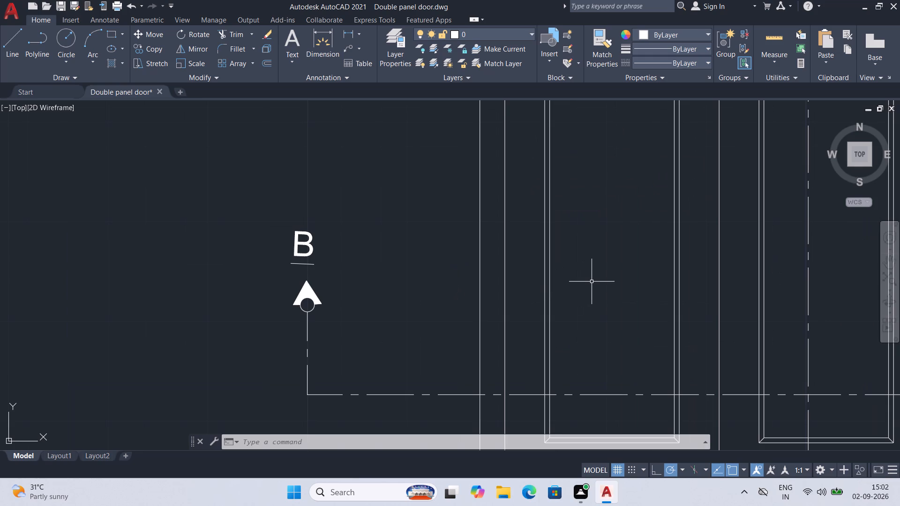
{"action": "type", "text": "DN"}
{"action": "key", "text": "BackSpace"}
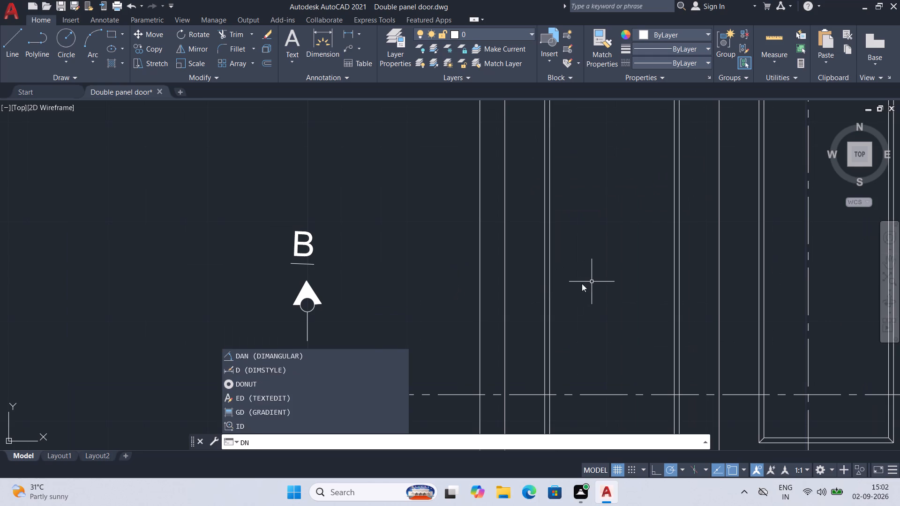
{"action": "type", "text": "LI"}
{"action": "key", "text": "Return"}
{"action": "scroll", "coordinate": [623, 215], "scroll_direction": "down", "scroll_amount": 1}
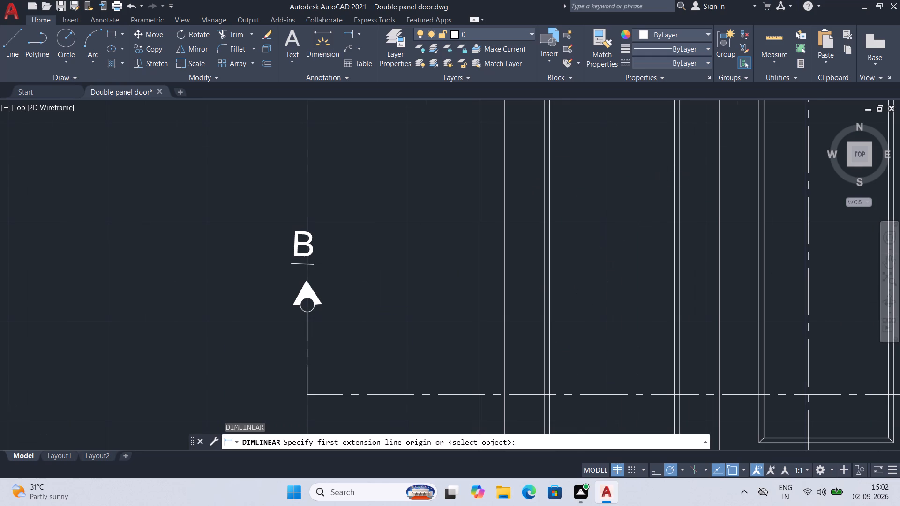
{"action": "middle_click_drag", "start_coordinate": [585, 171], "coordinate": [540, 346]}
{"action": "scroll", "coordinate": [513, 313], "scroll_direction": "up", "scroll_amount": 2}
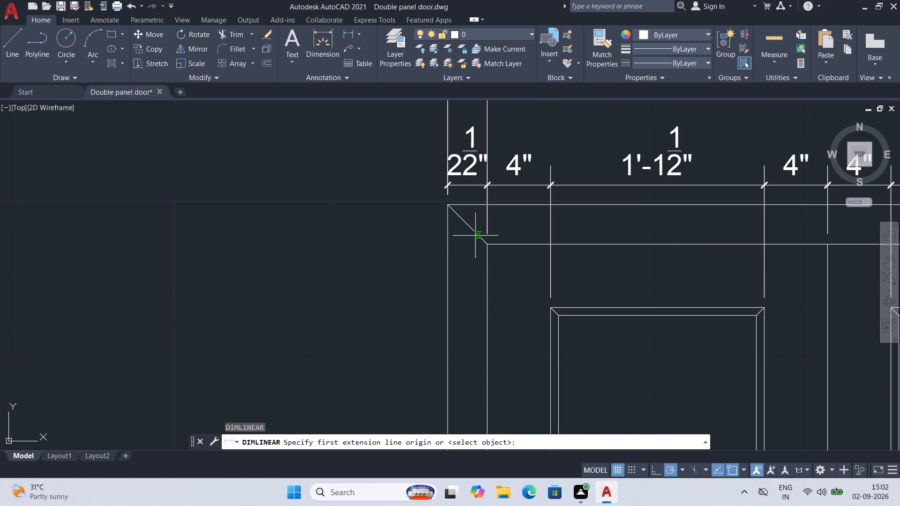
{"action": "left_click", "coordinate": [449, 206]}
{"action": "left_click", "coordinate": [484, 246]}
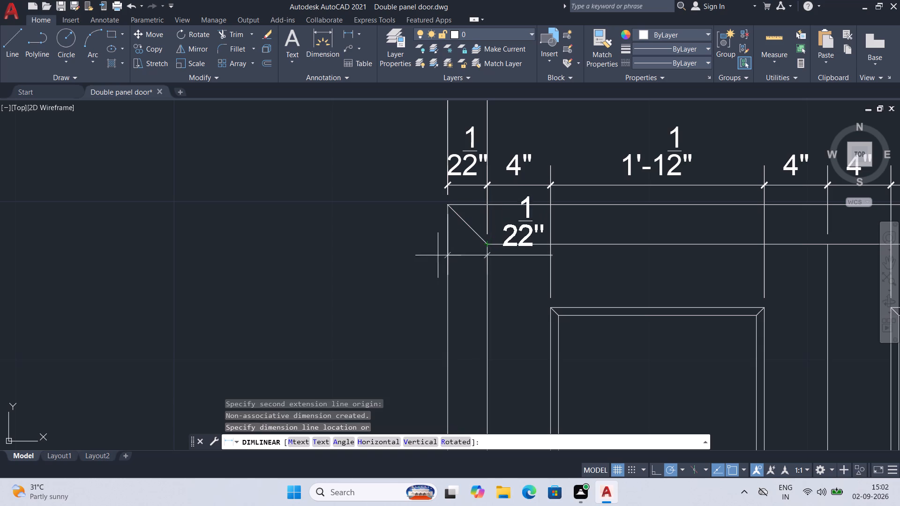
{"action": "left_click", "coordinate": [432, 231]}
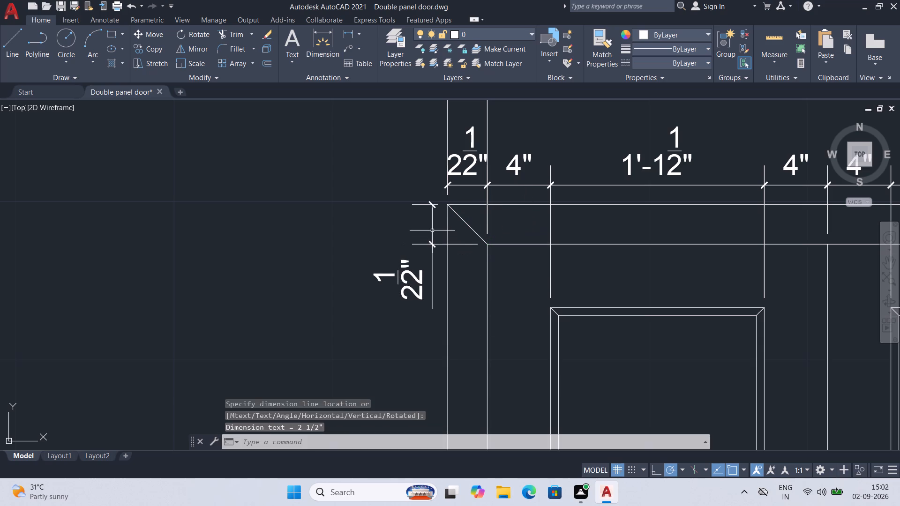
Move the text of the frame head's vertical dimension up so it sits between its extension lines.
{"action": "left_click", "coordinate": [406, 292]}
{"action": "left_click", "coordinate": [405, 282]}
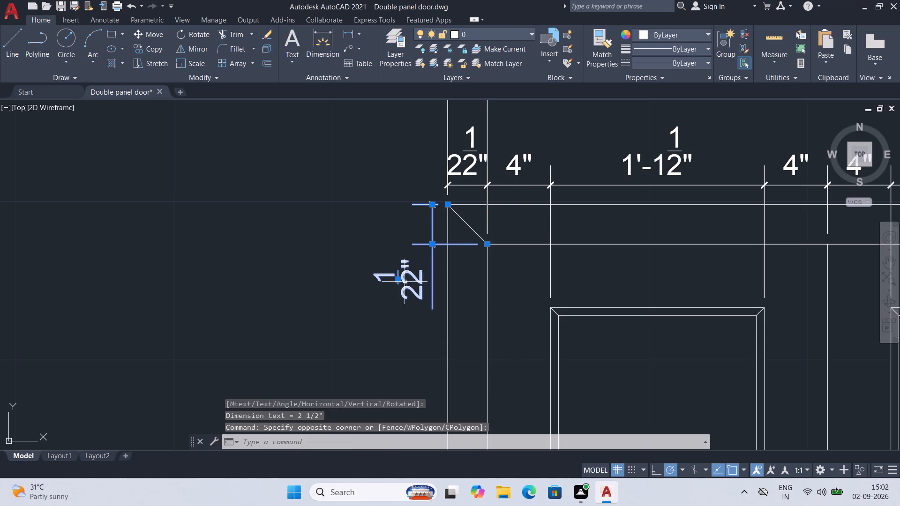
{"action": "left_click", "coordinate": [397, 276]}
{"action": "left_click", "coordinate": [398, 277]}
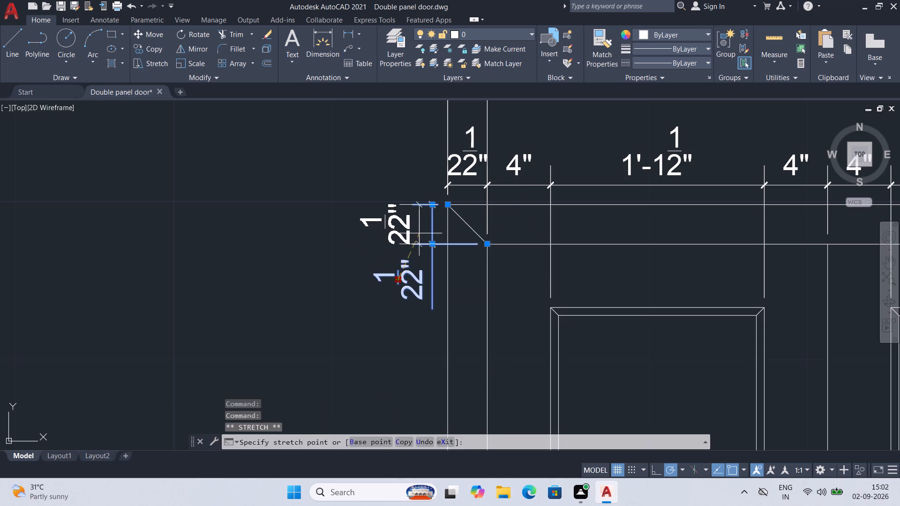
{"action": "left_click", "coordinate": [434, 225]}
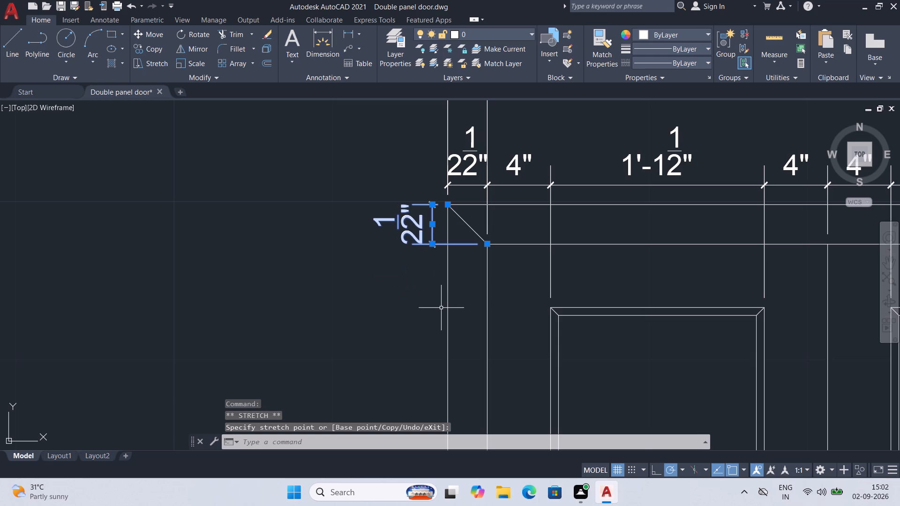
Continue the vertical dimension chain from the frame head down across the top rail and the upper left panel's full height.
{"action": "type", "text": "DCO"}
{"action": "key", "text": "Return"}
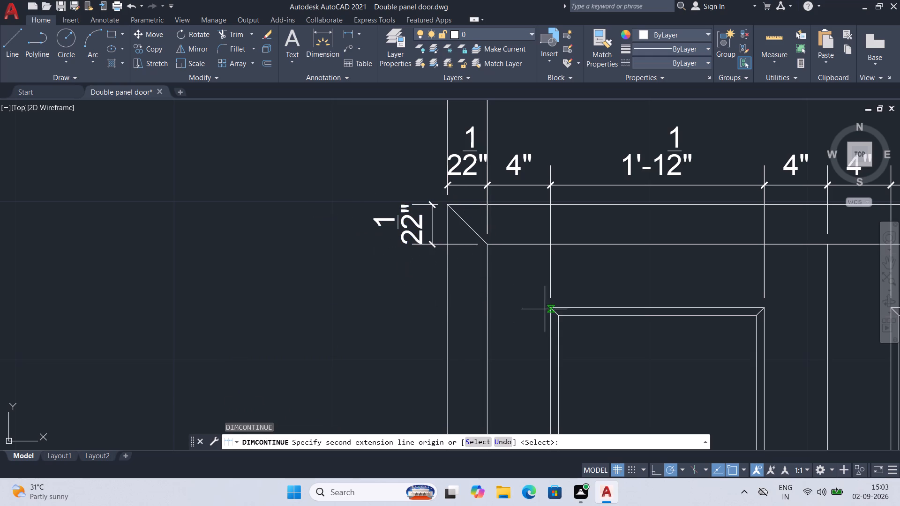
{"action": "left_click", "coordinate": [551, 309]}
{"action": "middle_click_drag", "start_coordinate": [556, 331], "coordinate": [564, 183]}
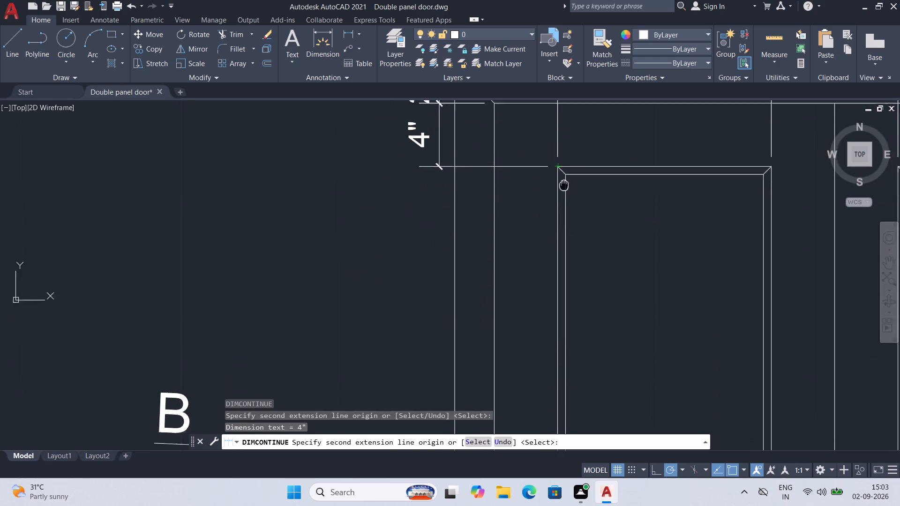
{"action": "middle_click_drag", "start_coordinate": [564, 183], "coordinate": [566, 168]}
{"action": "scroll", "coordinate": [545, 348], "scroll_direction": "down", "scroll_amount": 1}
{"action": "middle_click_drag", "start_coordinate": [562, 374], "coordinate": [520, 192]}
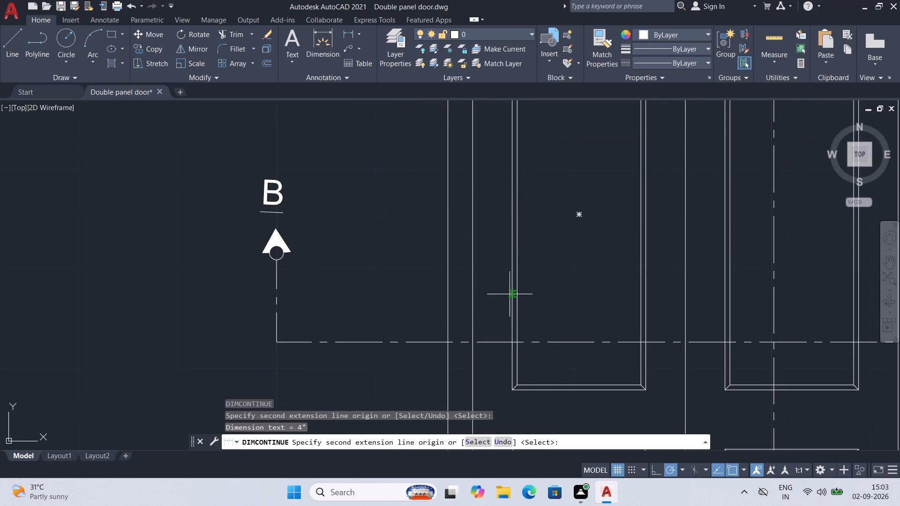
{"action": "scroll", "coordinate": [510, 392], "scroll_direction": "up", "scroll_amount": 1}
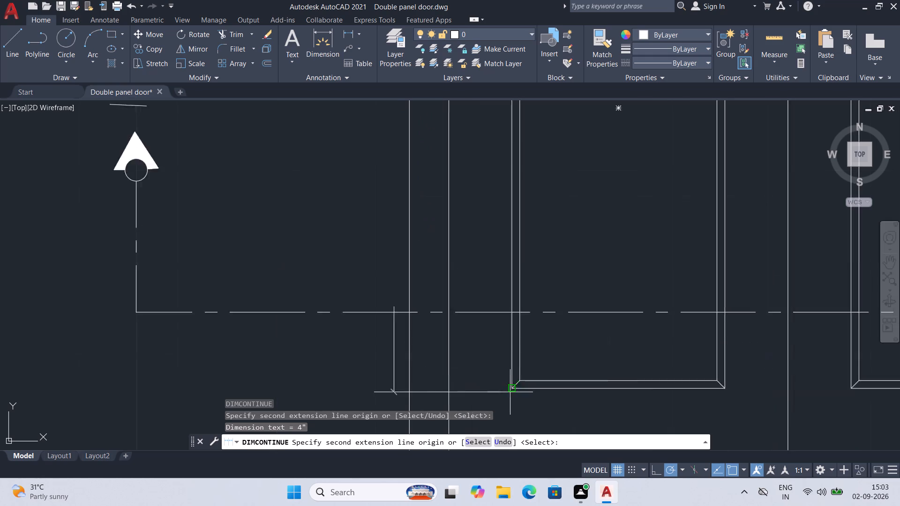
{"action": "scroll", "coordinate": [510, 392], "scroll_direction": "up", "scroll_amount": 1}
{"action": "left_click", "coordinate": [512, 386]}
Continue the same vertical chain across the middle rail, the lower left panel and the bottom rail down to the floor line.
{"action": "scroll", "coordinate": [500, 370], "scroll_direction": "down", "scroll_amount": 1}
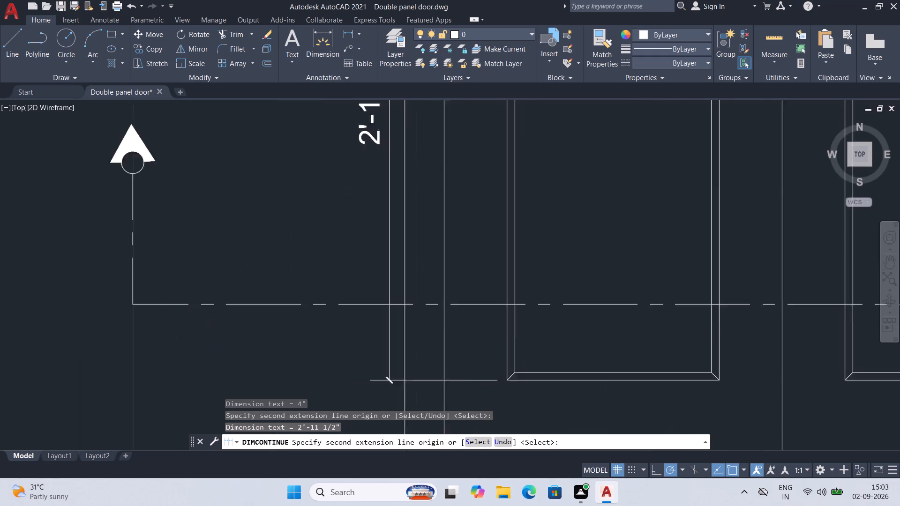
{"action": "scroll", "coordinate": [500, 370], "scroll_direction": "down", "scroll_amount": 1}
{"action": "middle_click_drag", "start_coordinate": [484, 376], "coordinate": [493, 223]}
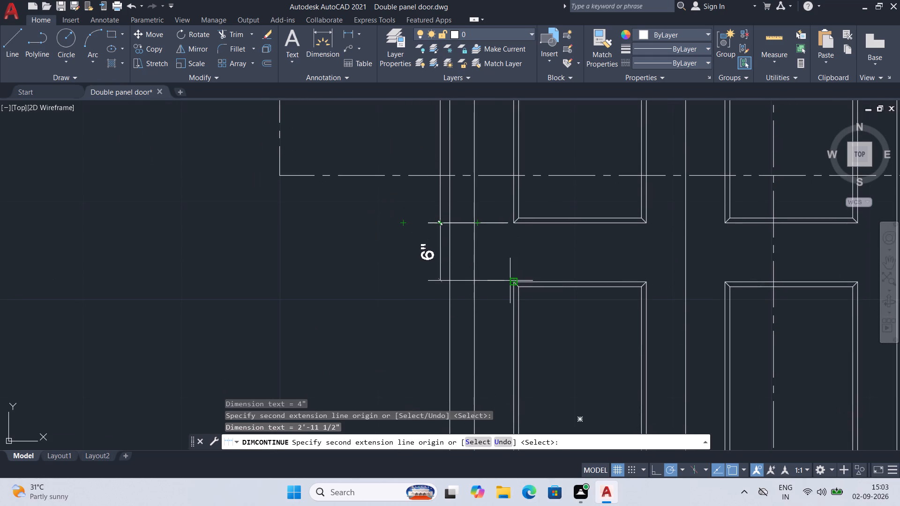
{"action": "left_click", "coordinate": [510, 281]}
{"action": "middle_click_drag", "start_coordinate": [512, 339], "coordinate": [508, 171]}
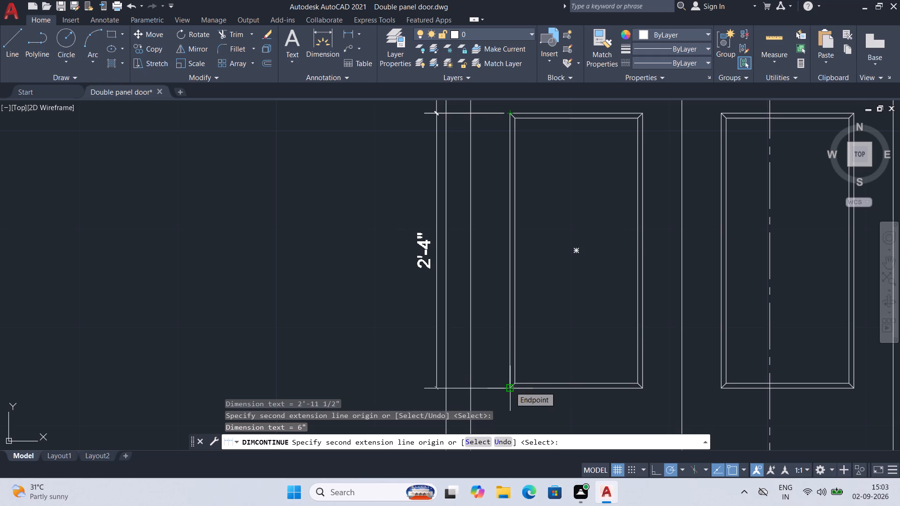
{"action": "left_click", "coordinate": [510, 387]}
{"action": "middle_click_drag", "start_coordinate": [509, 397], "coordinate": [497, 216]}
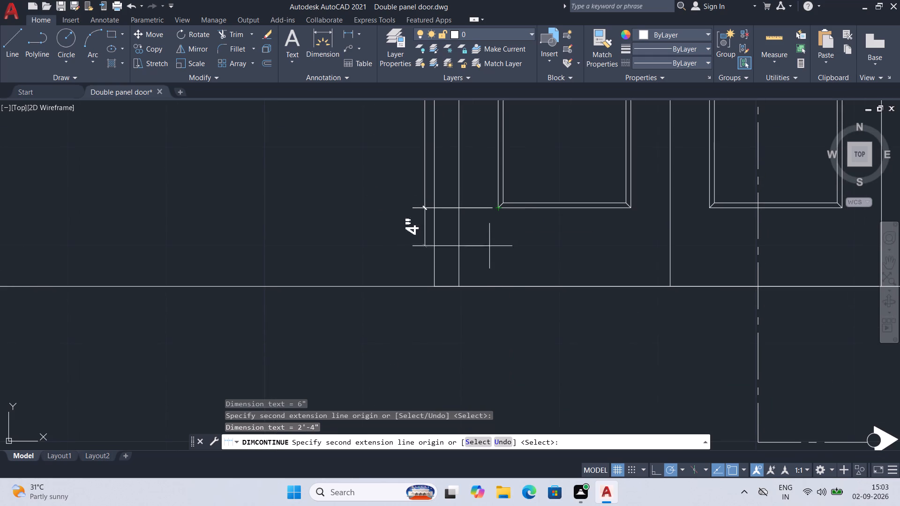
{"action": "left_click", "coordinate": [493, 287]}
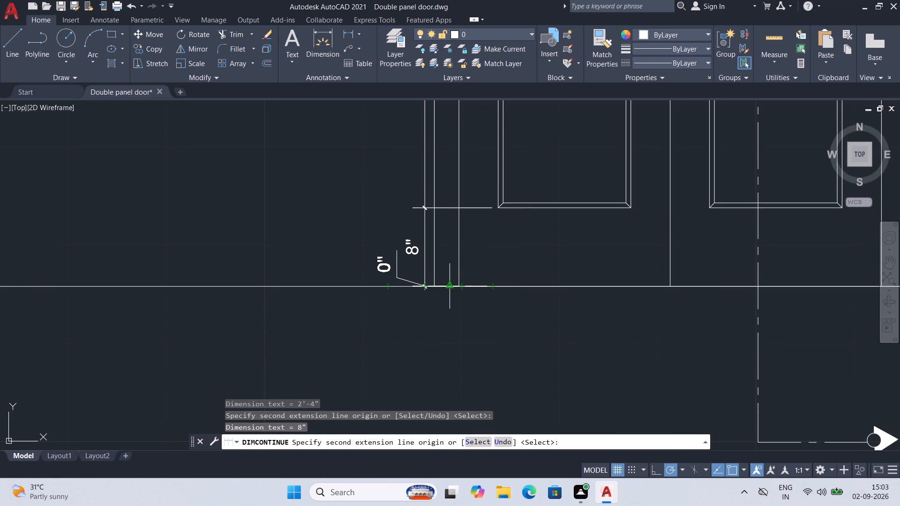
{"action": "key", "text": "Return"}
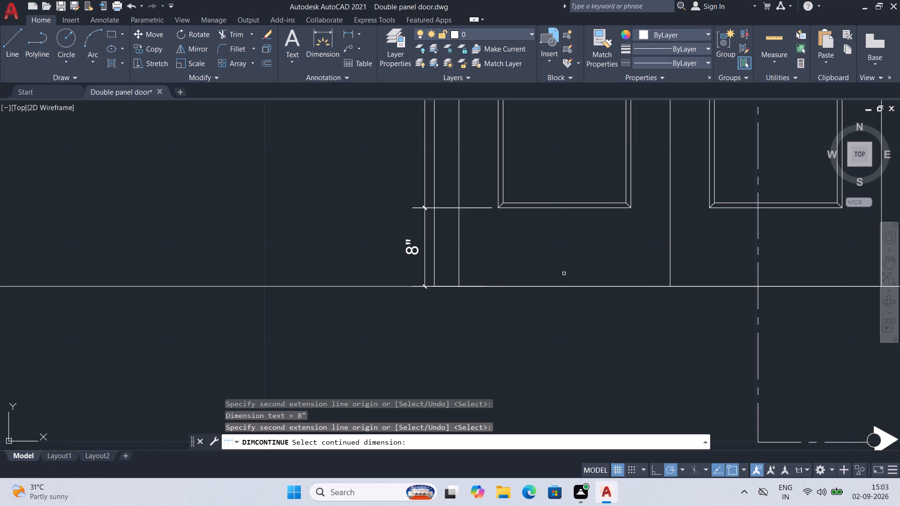
{"action": "middle_click_drag", "start_coordinate": [512, 247], "coordinate": [440, 382]}
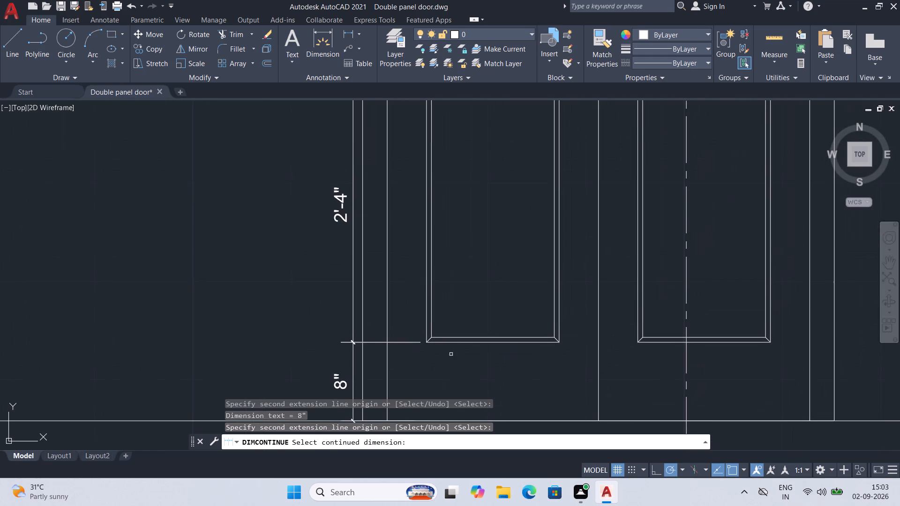
{"action": "middle_click_drag", "start_coordinate": [459, 273], "coordinate": [437, 428]}
{"action": "scroll", "coordinate": [438, 207], "scroll_direction": "down", "scroll_amount": 1}
{"action": "middle_click_drag", "start_coordinate": [441, 209], "coordinate": [426, 431]}
{"action": "scroll", "coordinate": [442, 298], "scroll_direction": "down", "scroll_amount": 1}
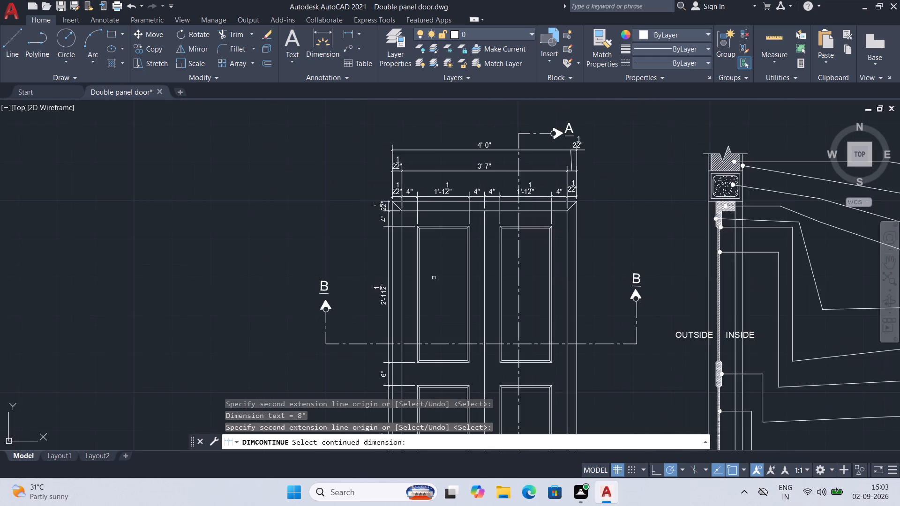
{"action": "middle_click_drag", "start_coordinate": [433, 277], "coordinate": [426, 381]}
{"action": "scroll", "coordinate": [424, 361], "scroll_direction": "up", "scroll_amount": 1}
{"action": "scroll", "coordinate": [413, 311], "scroll_direction": "up", "scroll_amount": 1}
{"action": "scroll", "coordinate": [351, 259], "scroll_direction": "up", "scroll_amount": 1}
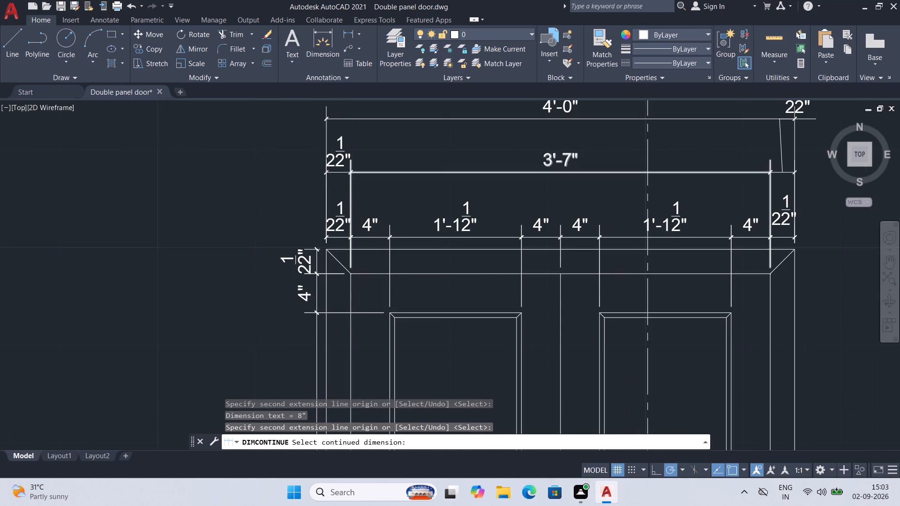
{"action": "key", "text": "space"}
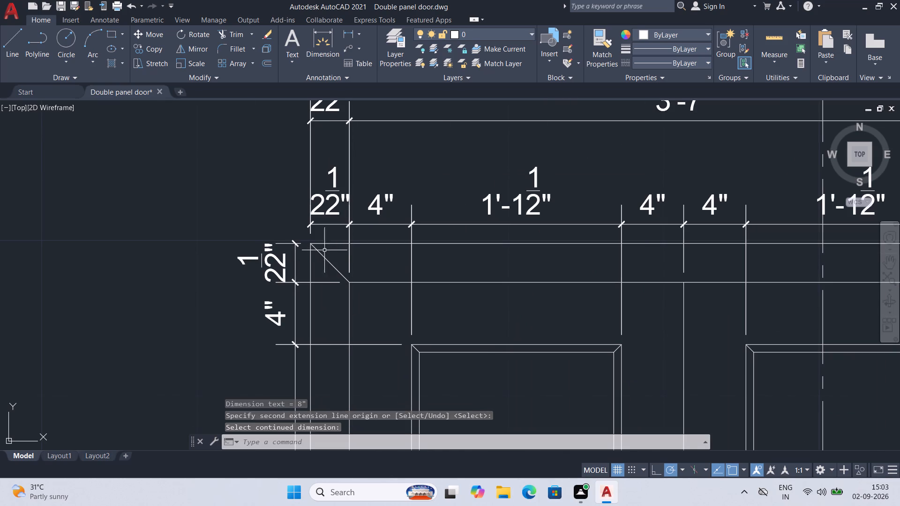
Add a second vertical linear dimension for the frame head's thickness, outside the first vertical dimension chain.
{"action": "key", "text": "d"}
{"action": "type", "text": "LI"}
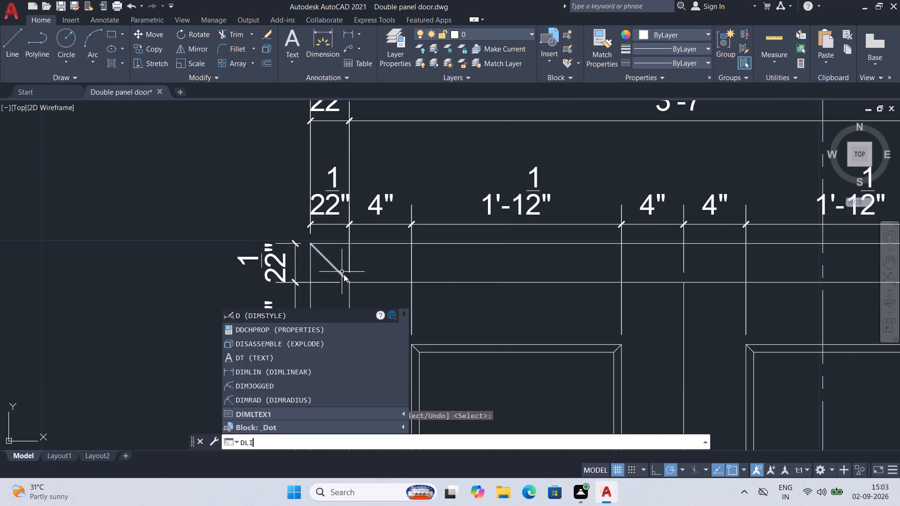
{"action": "key", "text": "Return"}
{"action": "left_click", "coordinate": [310, 245]}
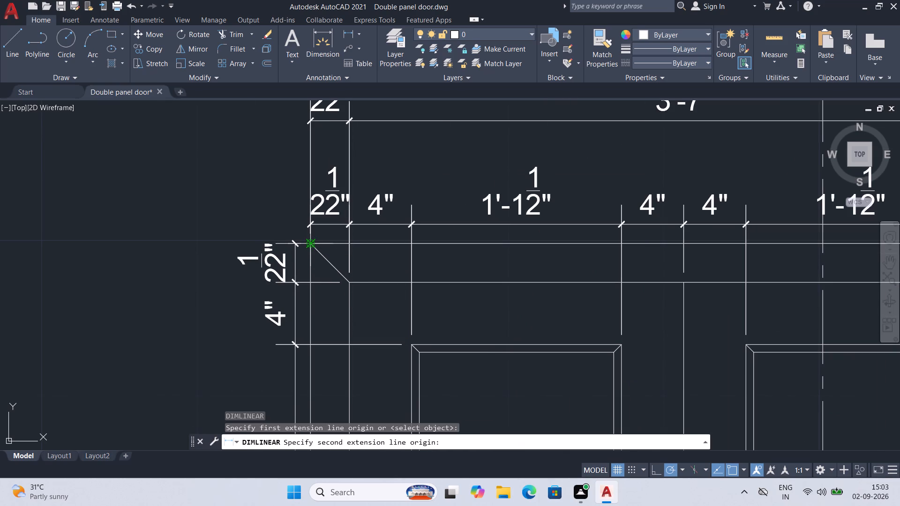
{"action": "left_click", "coordinate": [350, 284]}
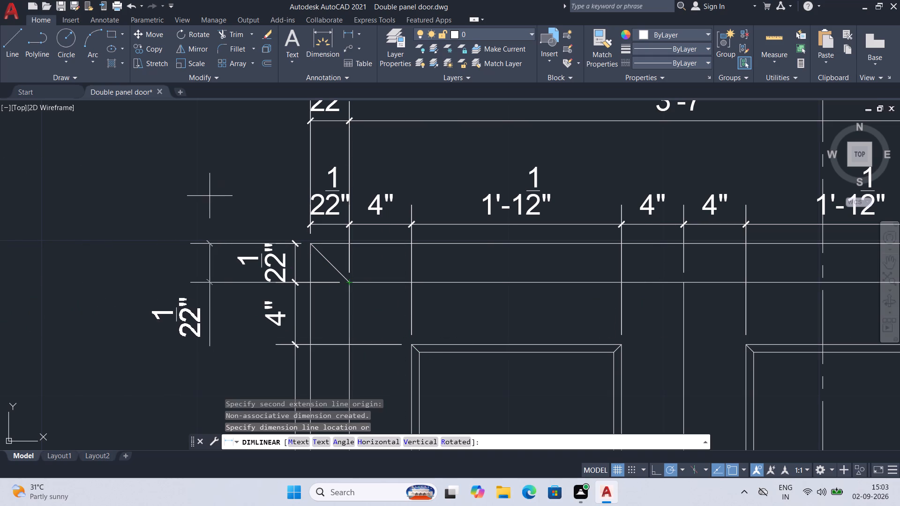
{"action": "left_click", "coordinate": [219, 211]}
Move the text of the outer frame head dimension up so it sits between its extension lines.
{"action": "left_click", "coordinate": [197, 328]}
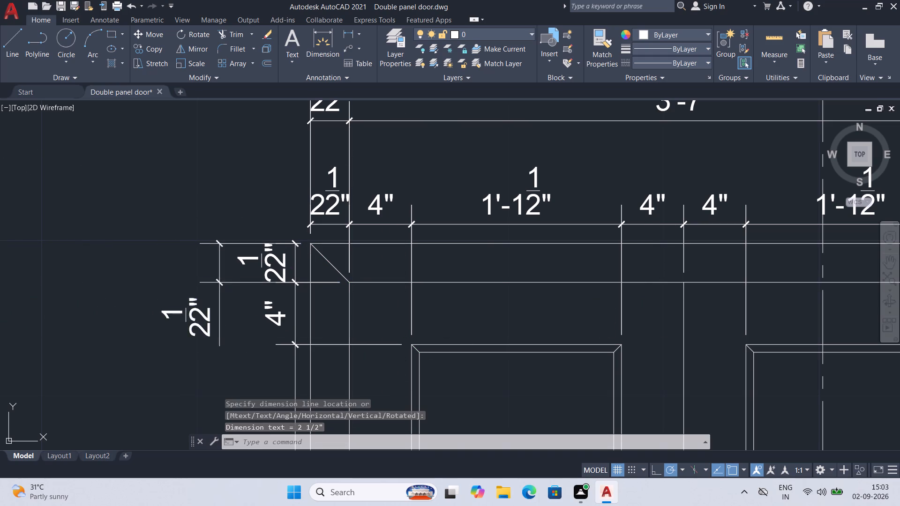
{"action": "left_click", "coordinate": [186, 316]}
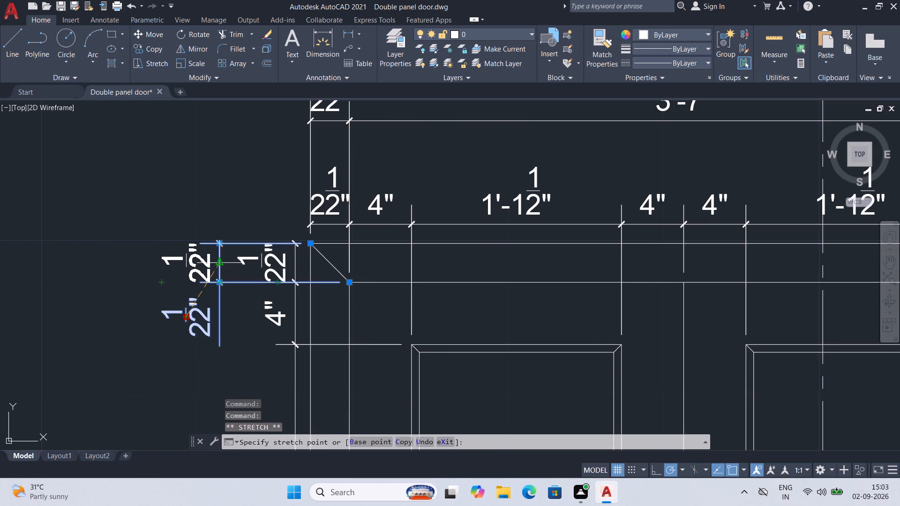
{"action": "left_click", "coordinate": [222, 263]}
Continue the outer vertical dimension from the frame head's underside to the bottom edge of the upper left panel.
{"action": "key", "text": "d"}
{"action": "type", "text": "CO"}
{"action": "key", "text": "Return"}
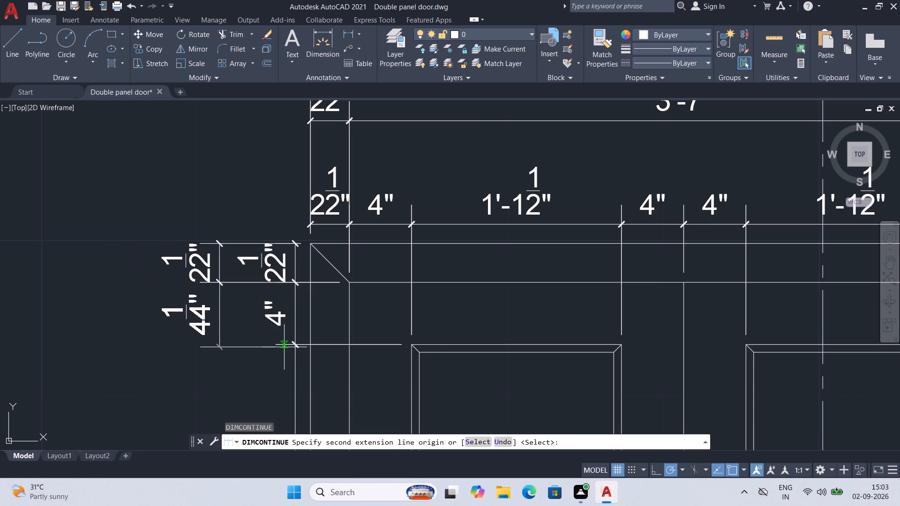
{"action": "middle_click_drag", "start_coordinate": [300, 369], "coordinate": [294, 119]}
{"action": "scroll", "coordinate": [297, 260], "scroll_direction": "down", "scroll_amount": 1}
{"action": "scroll", "coordinate": [302, 356], "scroll_direction": "down", "scroll_amount": 1}
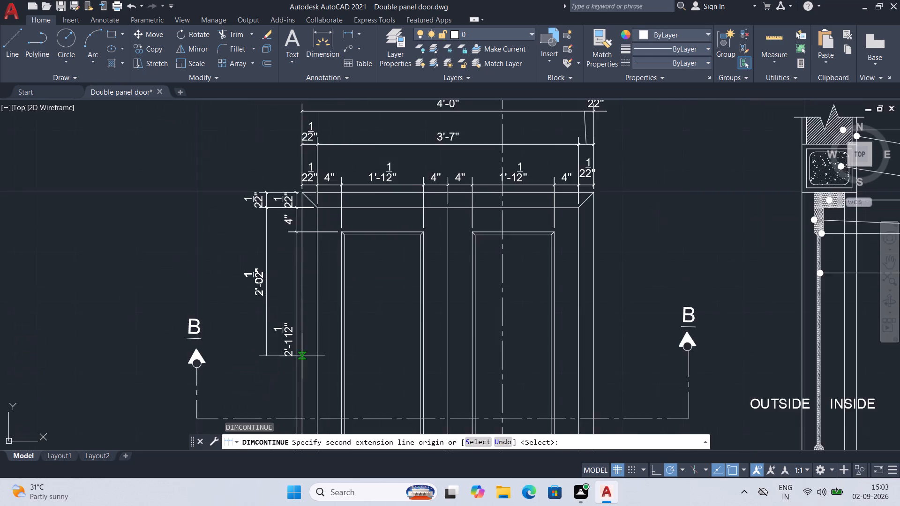
{"action": "scroll", "coordinate": [302, 356], "scroll_direction": "down", "scroll_amount": 1}
{"action": "middle_click_drag", "start_coordinate": [302, 356], "coordinate": [285, 249]}
{"action": "scroll", "coordinate": [280, 316], "scroll_direction": "up", "scroll_amount": 3}
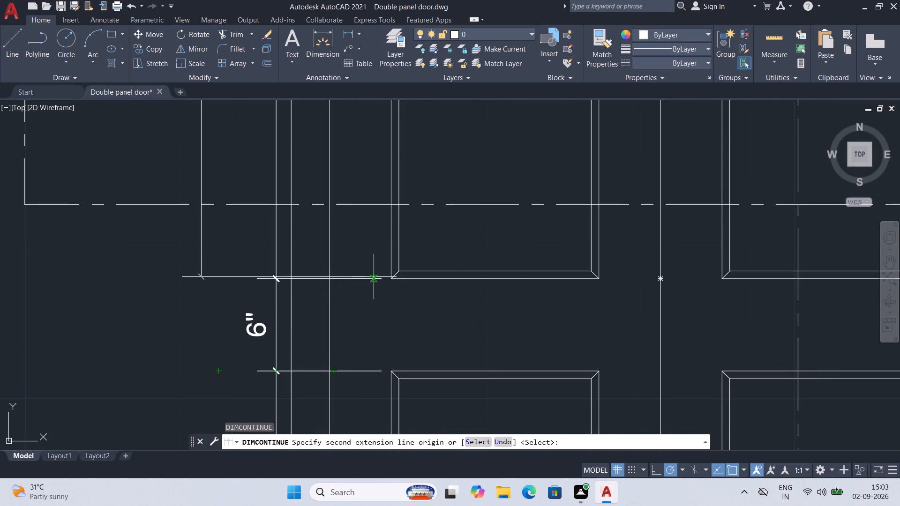
{"action": "left_click", "coordinate": [391, 277]}
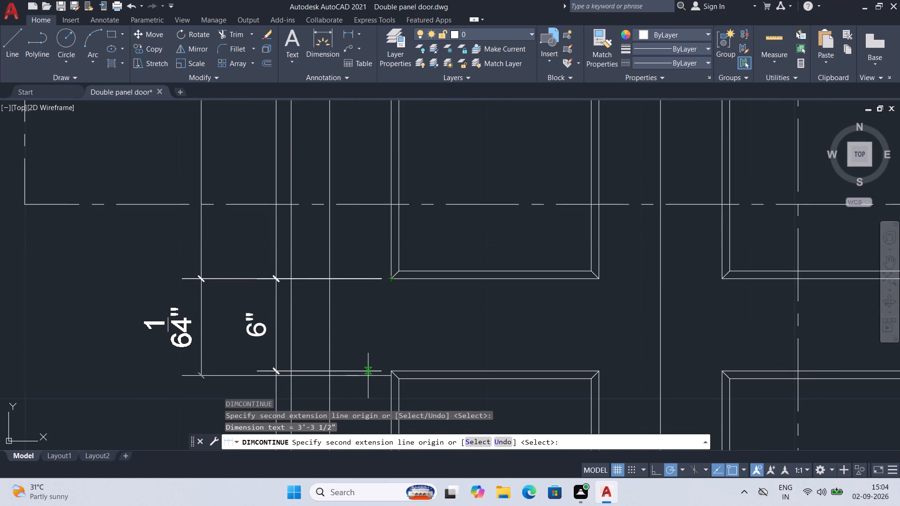
Continue the outer vertical chain from the upper left panel's bottom edge down to the floor line.
{"action": "middle_click_drag", "start_coordinate": [363, 377], "coordinate": [359, 253]}
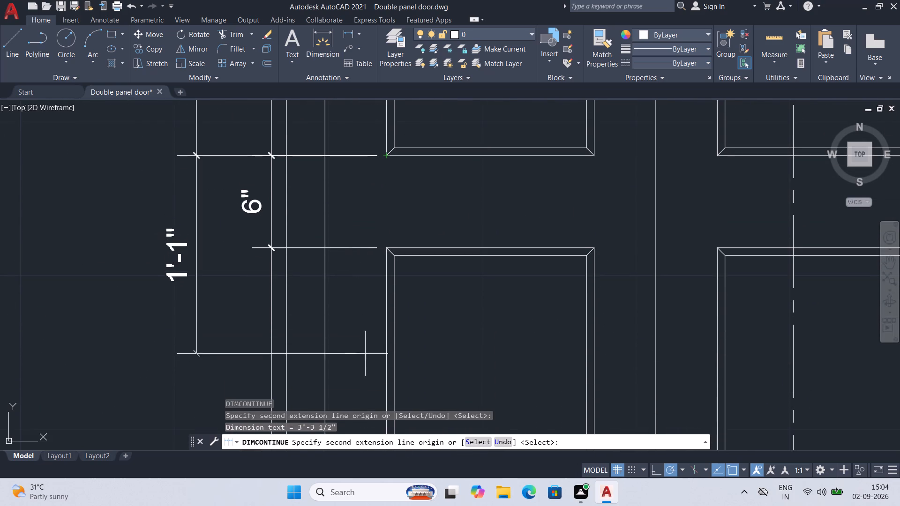
{"action": "scroll", "coordinate": [367, 358], "scroll_direction": "down", "scroll_amount": 2}
{"action": "middle_click_drag", "start_coordinate": [366, 363], "coordinate": [358, 167]}
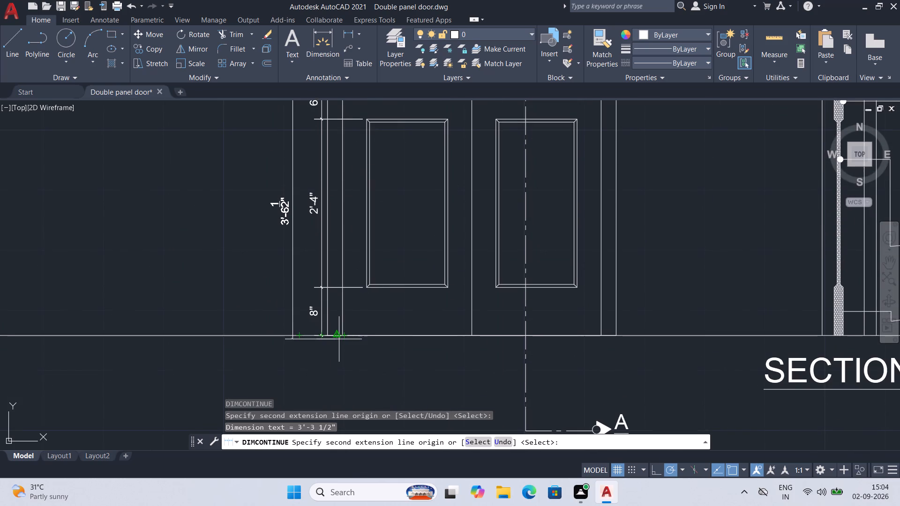
{"action": "scroll", "coordinate": [339, 339], "scroll_direction": "up", "scroll_amount": 2}
{"action": "left_click", "coordinate": [345, 329]}
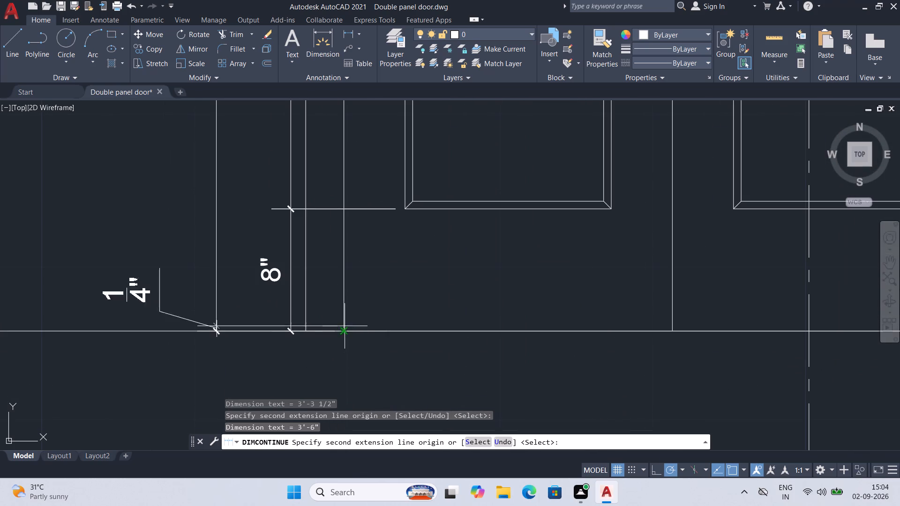
{"action": "scroll", "coordinate": [347, 303], "scroll_direction": "down", "scroll_amount": 3}
{"action": "key", "text": "Return"}
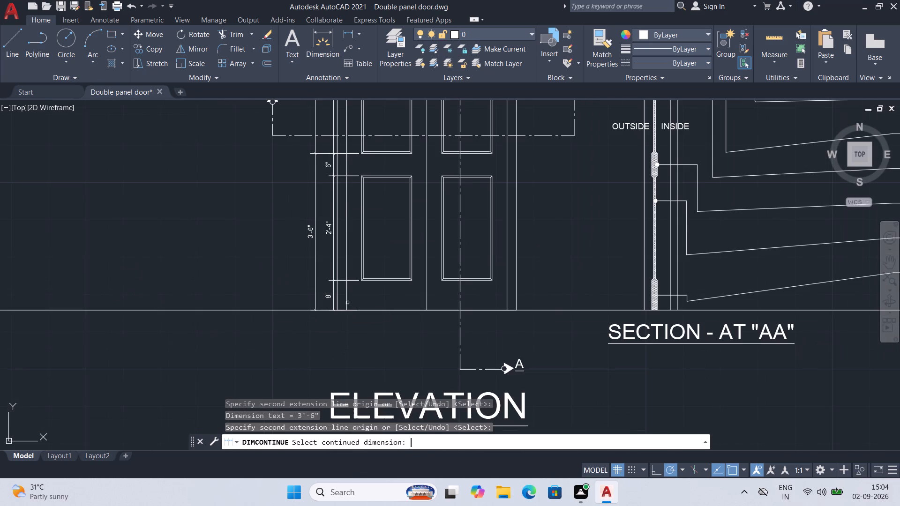
{"action": "scroll", "coordinate": [347, 303], "scroll_direction": "down", "scroll_amount": 2}
{"action": "key", "text": "space"}
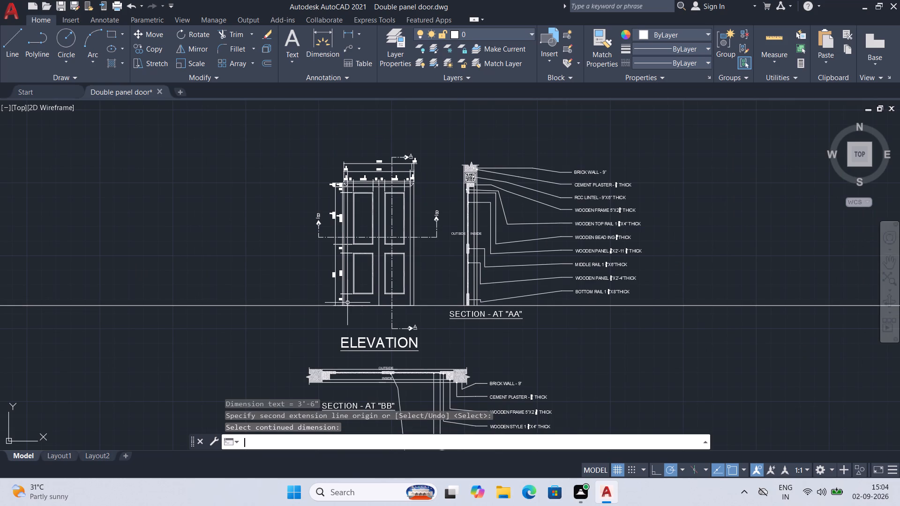
Add an overall vertical linear dimension from the door frame's upper left corner to the floor line, outside the existing vertical chains.
{"action": "type", "text": "DLI"}
{"action": "key", "text": "Return"}
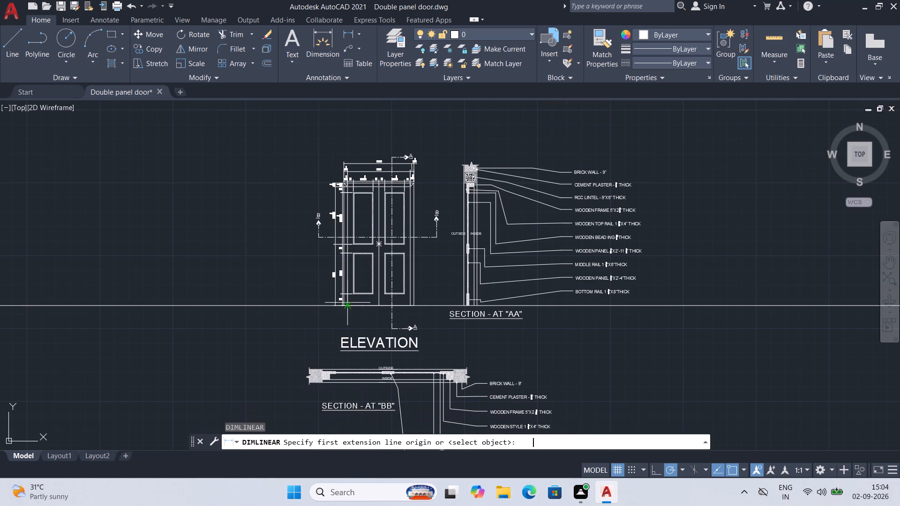
{"action": "scroll", "coordinate": [337, 213], "scroll_direction": "up", "scroll_amount": 2}
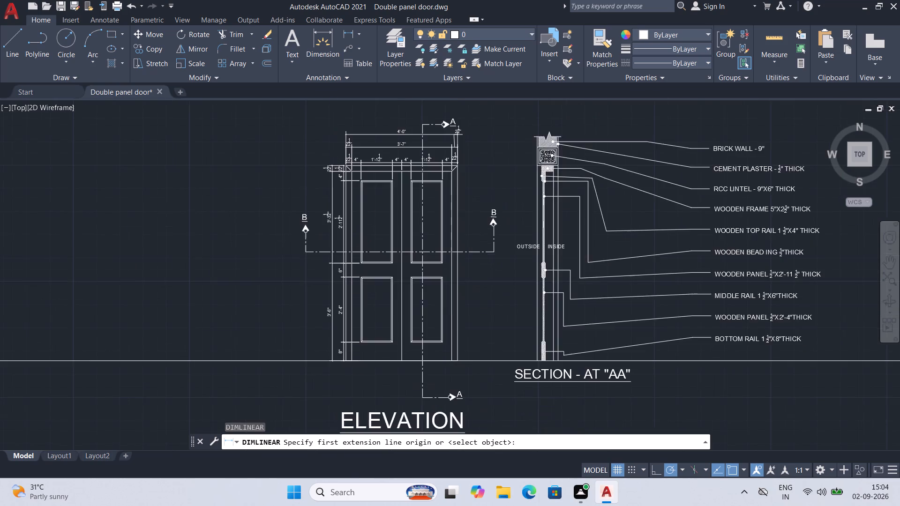
{"action": "scroll", "coordinate": [337, 206], "scroll_direction": "up", "scroll_amount": 3}
{"action": "middle_click_drag", "start_coordinate": [325, 125], "coordinate": [334, 420]}
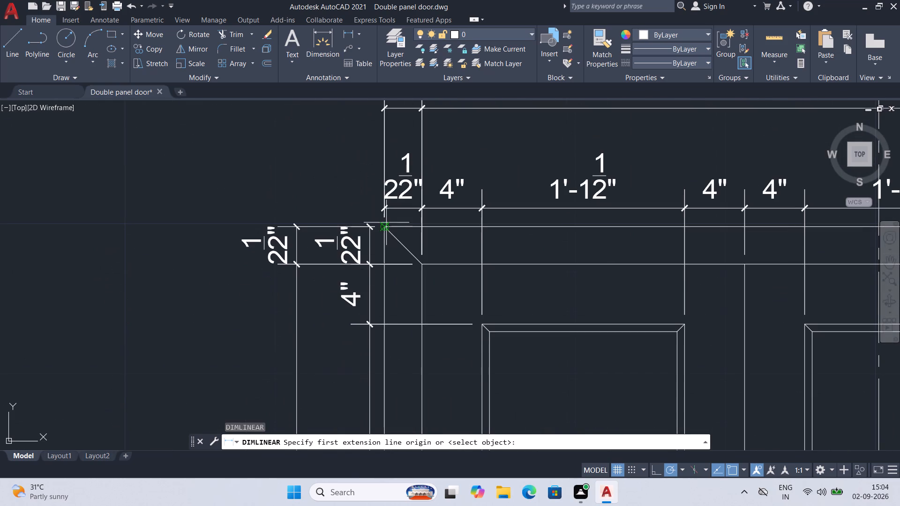
{"action": "left_click", "coordinate": [385, 227]}
{"action": "scroll", "coordinate": [379, 325], "scroll_direction": "down", "scroll_amount": 6}
{"action": "middle_click_drag", "start_coordinate": [390, 357], "coordinate": [336, 219]}
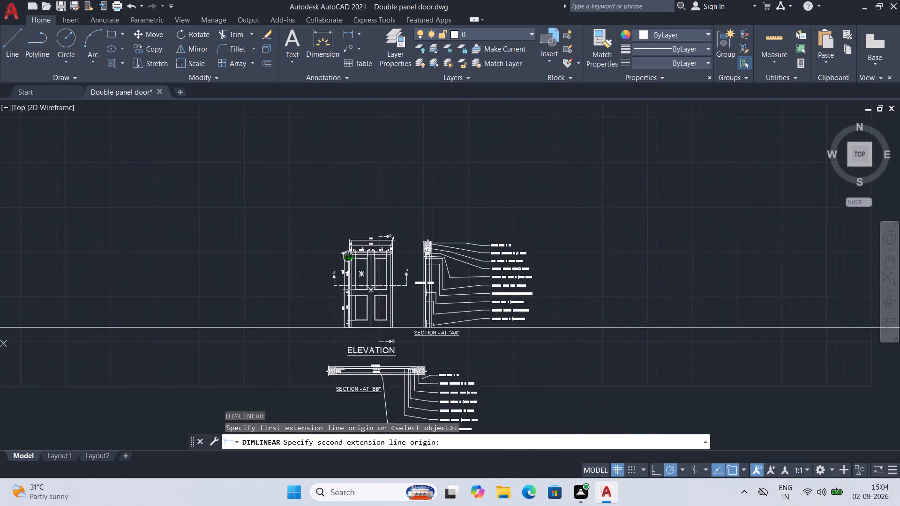
{"action": "middle_click_drag", "start_coordinate": [336, 219], "coordinate": [334, 211]}
{"action": "scroll", "coordinate": [334, 323], "scroll_direction": "up", "scroll_amount": 3}
{"action": "scroll", "coordinate": [322, 144], "scroll_direction": "up", "scroll_amount": 1}
{"action": "middle_click_drag", "start_coordinate": [322, 144], "coordinate": [322, 145]}
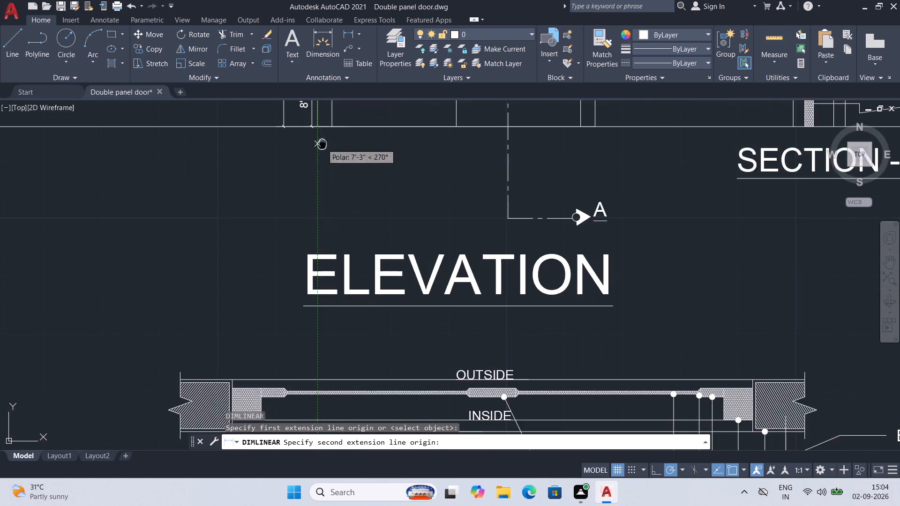
{"action": "middle_click_drag", "start_coordinate": [322, 145], "coordinate": [317, 359]}
{"action": "scroll", "coordinate": [317, 359], "scroll_direction": "up", "scroll_amount": 2}
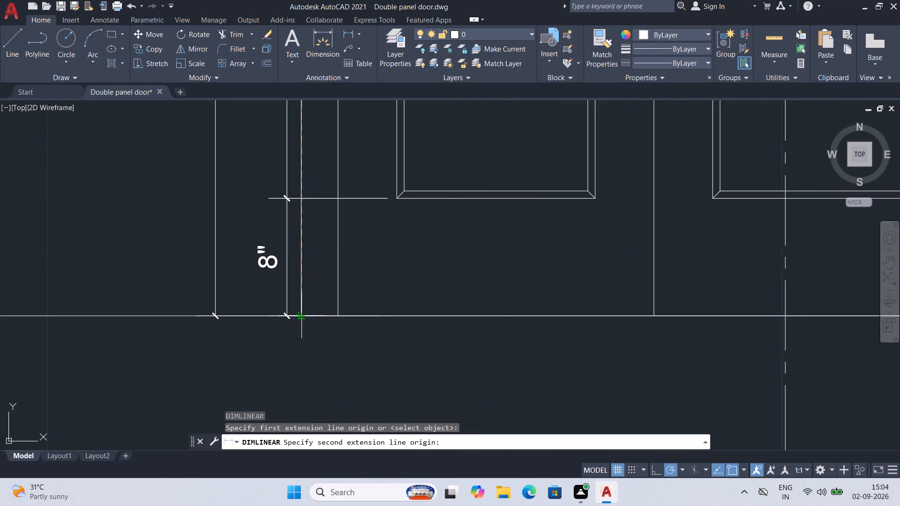
{"action": "left_click", "coordinate": [301, 315]}
{"action": "middle_click_drag", "start_coordinate": [122, 298], "coordinate": [151, 450]}
{"action": "scroll", "coordinate": [161, 423], "scroll_direction": "down", "scroll_amount": 1}
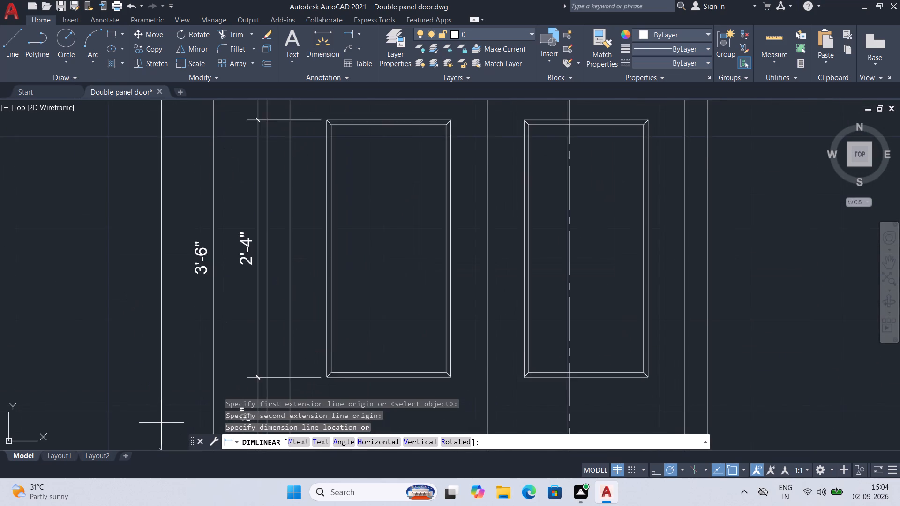
{"action": "scroll", "coordinate": [161, 423], "scroll_direction": "down", "scroll_amount": 1}
{"action": "left_click", "coordinate": [159, 419]}
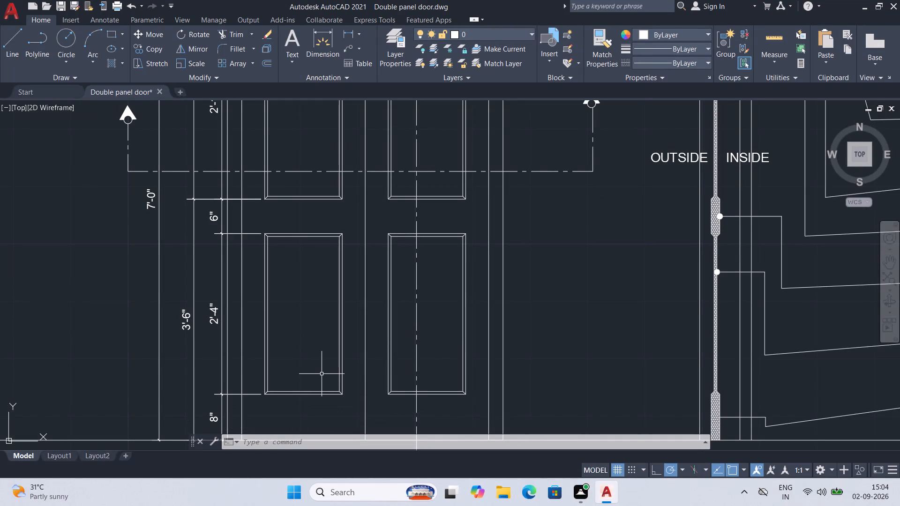
Examine section BB and its material labels below the door elevation.
{"action": "scroll", "coordinate": [318, 381], "scroll_direction": "down", "scroll_amount": 2}
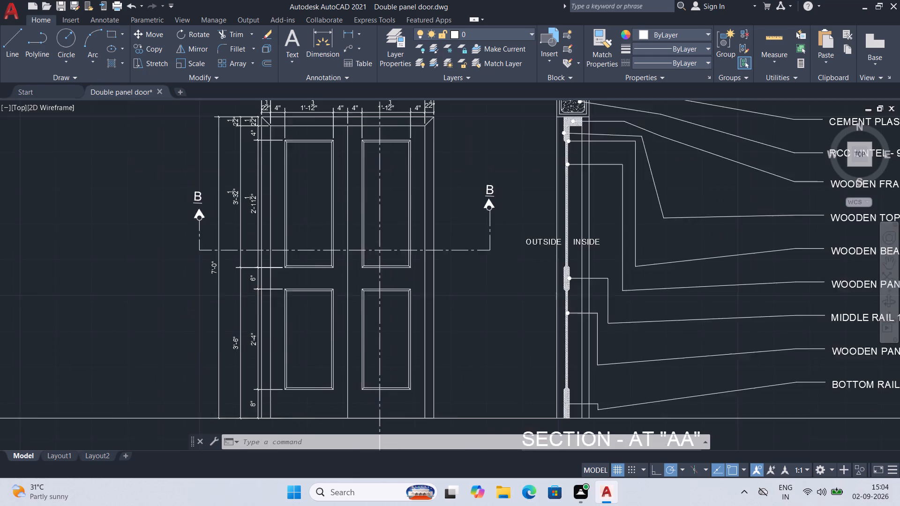
{"action": "scroll", "coordinate": [326, 385], "scroll_direction": "down", "scroll_amount": 1}
{"action": "middle_click_drag", "start_coordinate": [330, 382], "coordinate": [330, 246]}
{"action": "scroll", "coordinate": [449, 339], "scroll_direction": "up", "scroll_amount": 3}
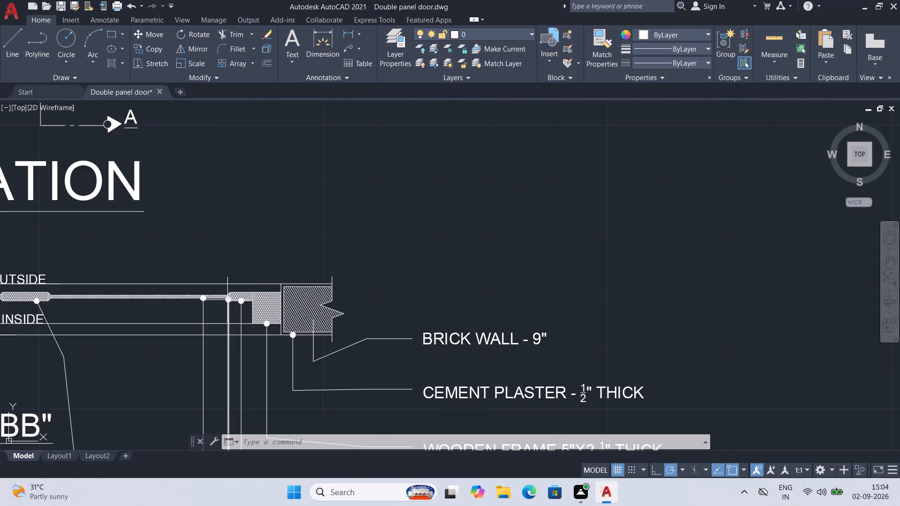
{"action": "middle_click_drag", "start_coordinate": [227, 300], "coordinate": [626, 290]}
{"action": "scroll", "coordinate": [645, 227], "scroll_direction": "down", "scroll_amount": 1}
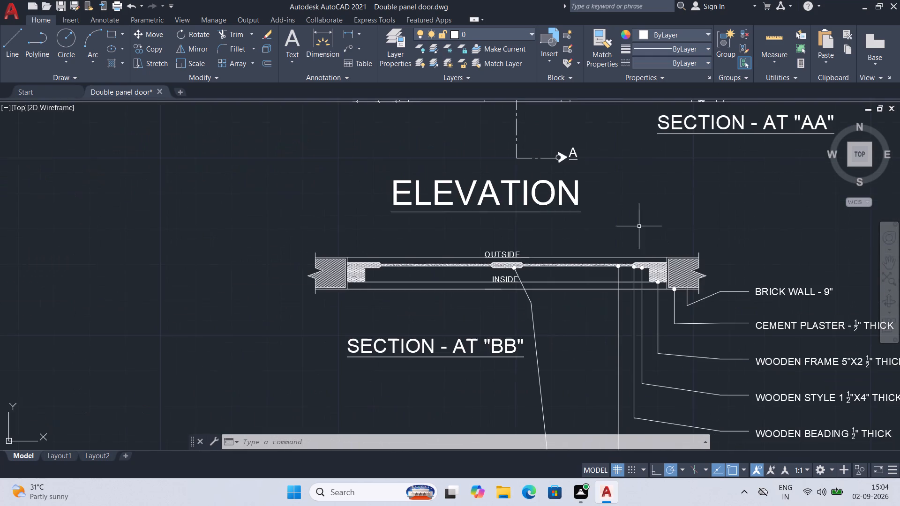
{"action": "scroll", "coordinate": [264, 206], "scroll_direction": "down", "scroll_amount": 1}
Add single-line text "G.L +00" with 0 rotation just above the floor line, outside the elevation's vertical dimensions.
{"action": "middle_click_drag", "start_coordinate": [284, 195], "coordinate": [292, 377]}
{"action": "scroll", "coordinate": [333, 350], "scroll_direction": "up", "scroll_amount": 2}
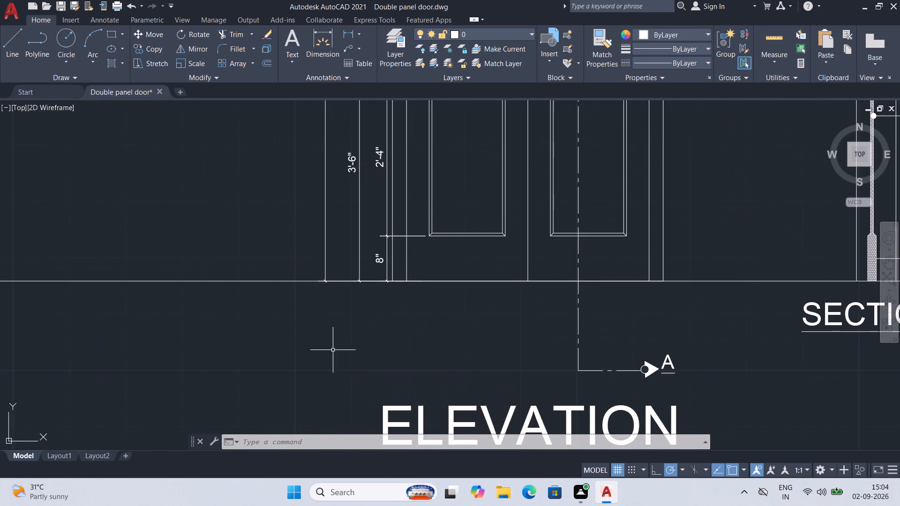
{"action": "scroll", "coordinate": [333, 350], "scroll_direction": "up", "scroll_amount": 1}
{"action": "type", "text": "DT"}
{"action": "key", "text": "Return"}
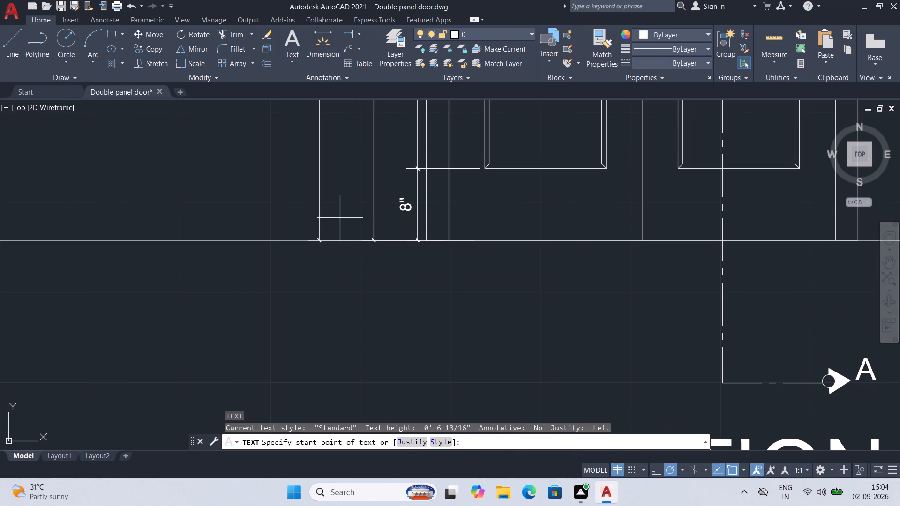
{"action": "left_click", "coordinate": [266, 216]}
{"action": "left_click", "coordinate": [267, 229]}
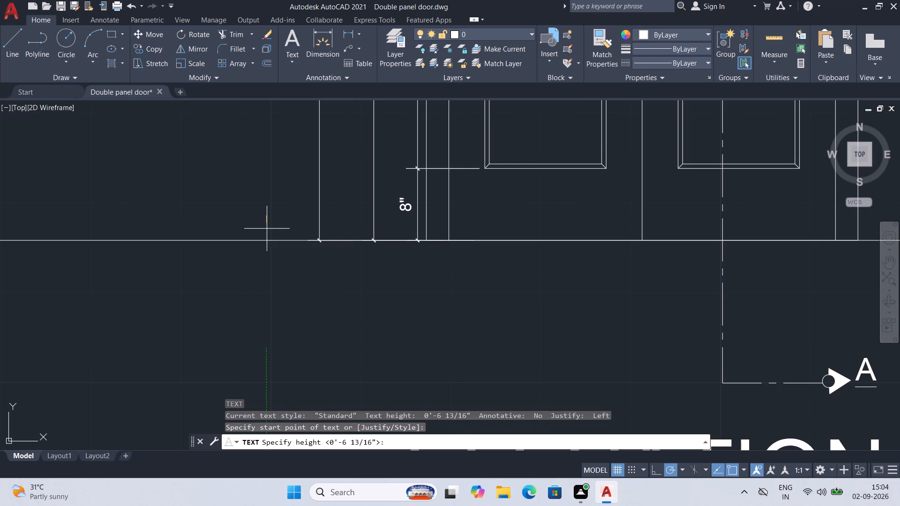
{"action": "key", "text": "0"}
{"action": "key", "text": "Return"}
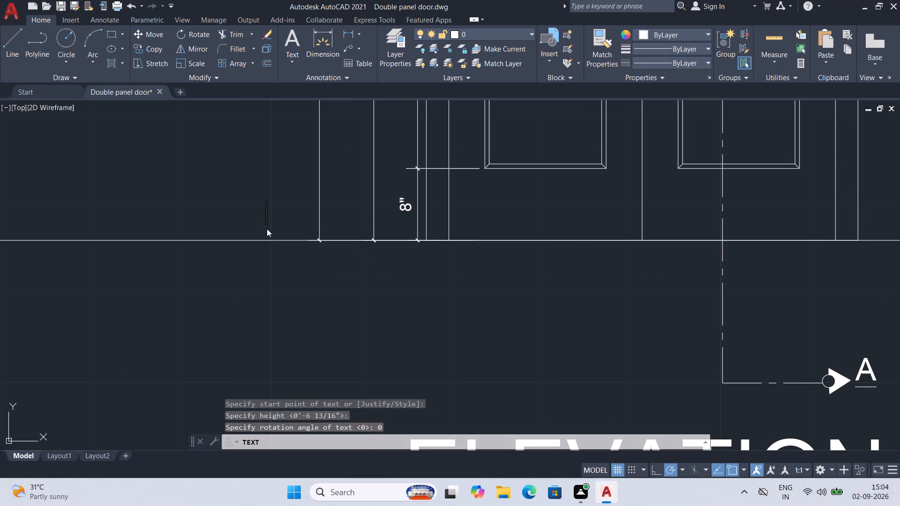
{"action": "key", "text": "g"}
{"action": "type", "text": ".L"}
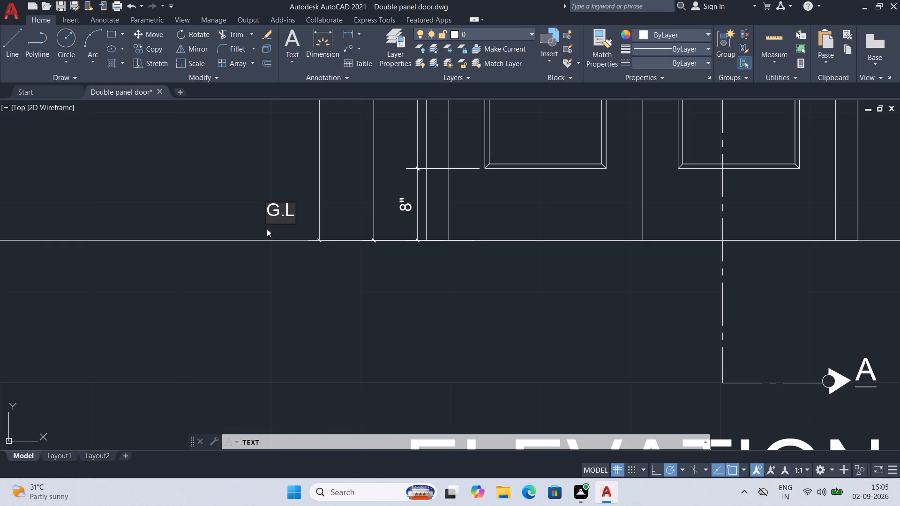
{"action": "key", "text": "space"}
{"action": "key", "text": "space"}
{"action": "key", "text": "space"}
{"action": "key", "text": "space"}
{"action": "key", "text": "space"}
{"action": "key", "text": "space"}
{"action": "key", "text": "plus"}
{"action": "type", "text": "00"}
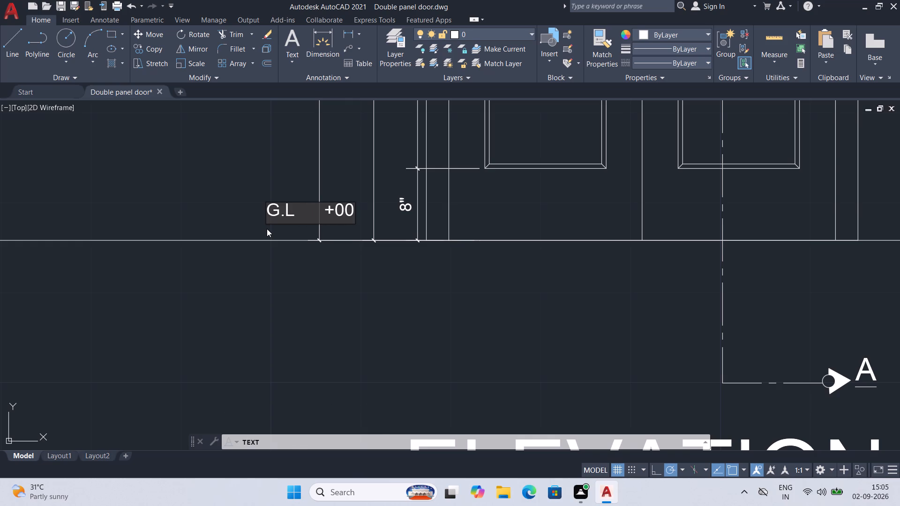
{"action": "key", "text": "Return"}
{"action": "key", "text": "Return"}
Move the ground level text down so it rests on the floor line.
{"action": "left_click", "coordinate": [272, 208]}
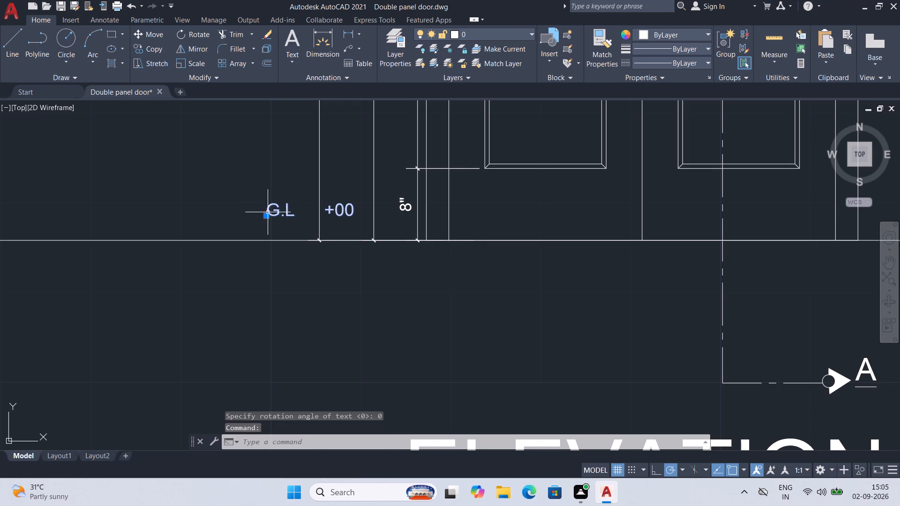
{"action": "left_click", "coordinate": [267, 214]}
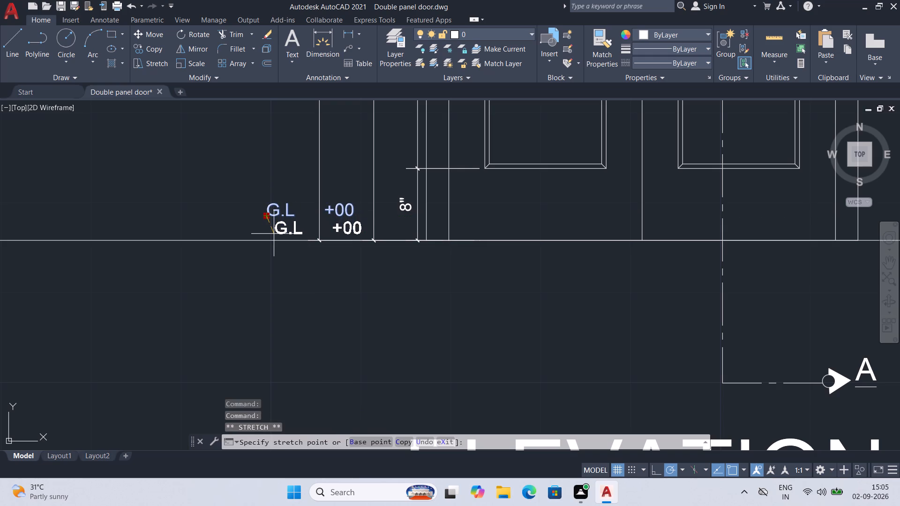
{"action": "left_click", "coordinate": [275, 235]}
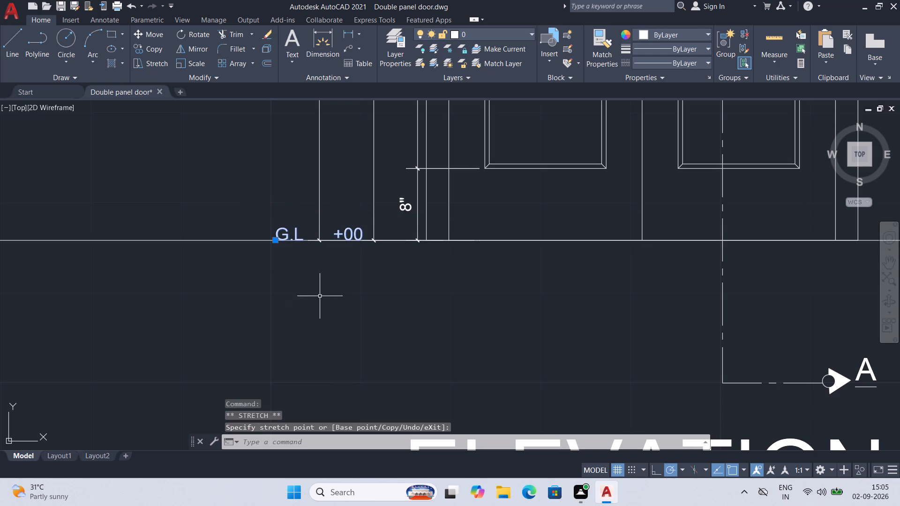
Copy the ground level text along the floor line to just beside the base of section AA.
{"action": "key", "text": "c"}
{"action": "key", "text": "o"}
{"action": "key", "text": "Return"}
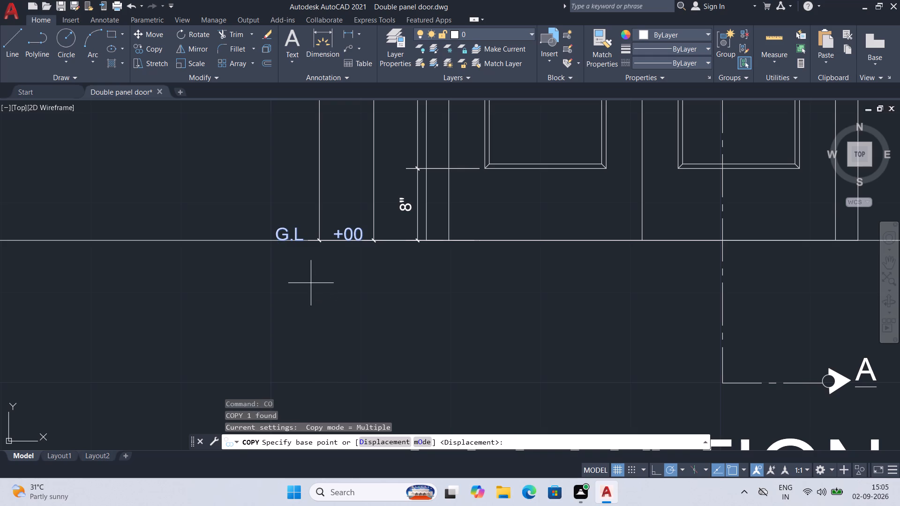
{"action": "scroll", "coordinate": [343, 273], "scroll_direction": "down", "scroll_amount": 1}
{"action": "middle_click_drag", "start_coordinate": [362, 311], "coordinate": [285, 305]}
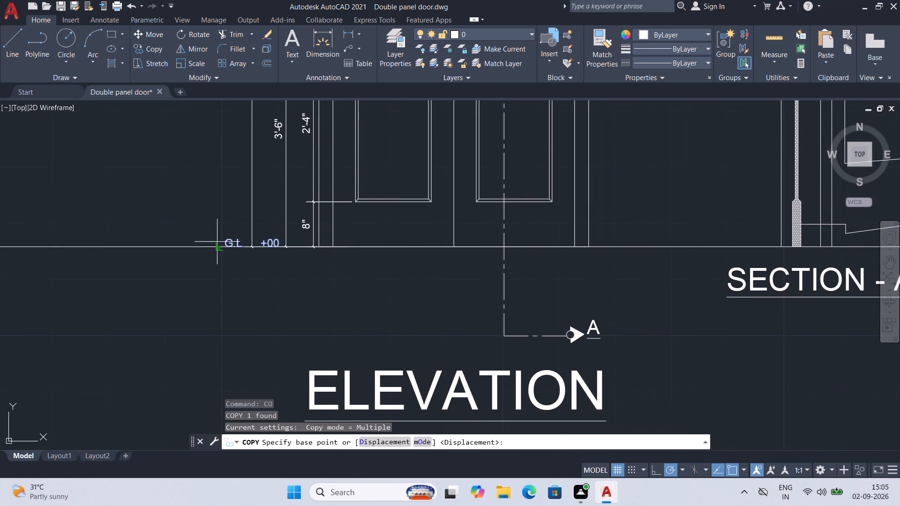
{"action": "left_click", "coordinate": [225, 244]}
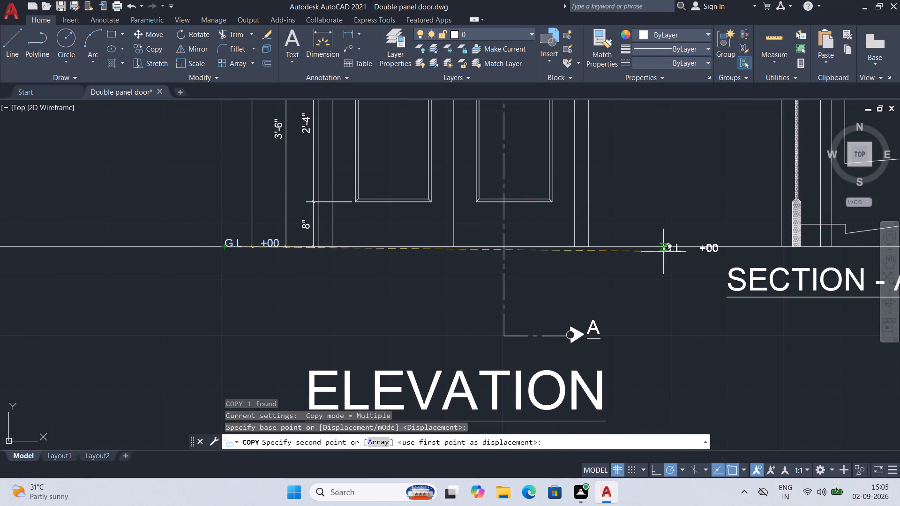
{"action": "scroll", "coordinate": [664, 252], "scroll_direction": "down", "scroll_amount": 1}
{"action": "middle_click_drag", "start_coordinate": [664, 252], "coordinate": [565, 253]}
{"action": "scroll", "coordinate": [591, 248], "scroll_direction": "up", "scroll_amount": 2}
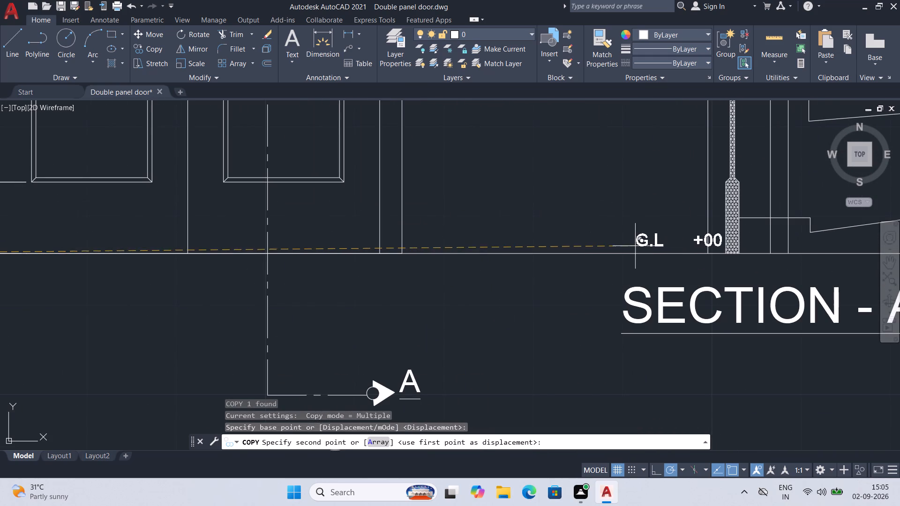
{"action": "left_click", "coordinate": [613, 251]}
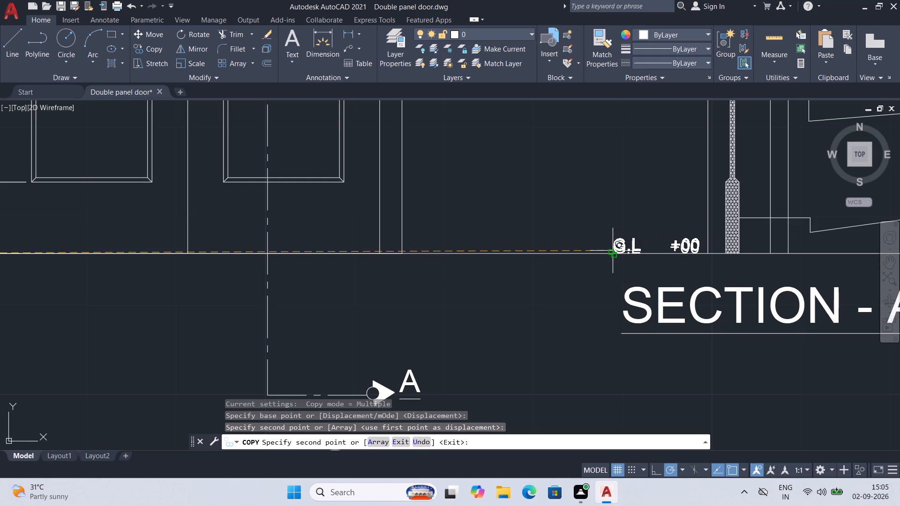
Save the drawing.
{"action": "key", "text": "ctrl+s"}
{"action": "key", "text": "ctrl+s"}
{"action": "key", "text": "ctrl+s"}
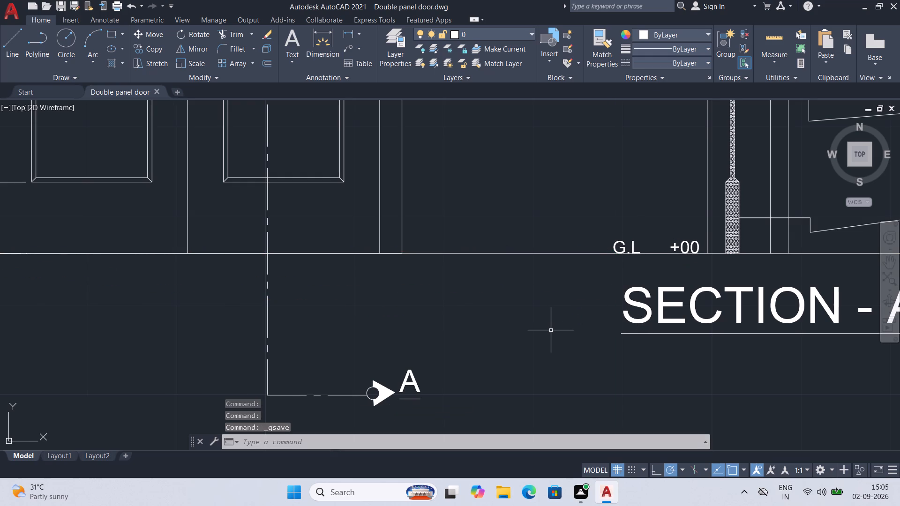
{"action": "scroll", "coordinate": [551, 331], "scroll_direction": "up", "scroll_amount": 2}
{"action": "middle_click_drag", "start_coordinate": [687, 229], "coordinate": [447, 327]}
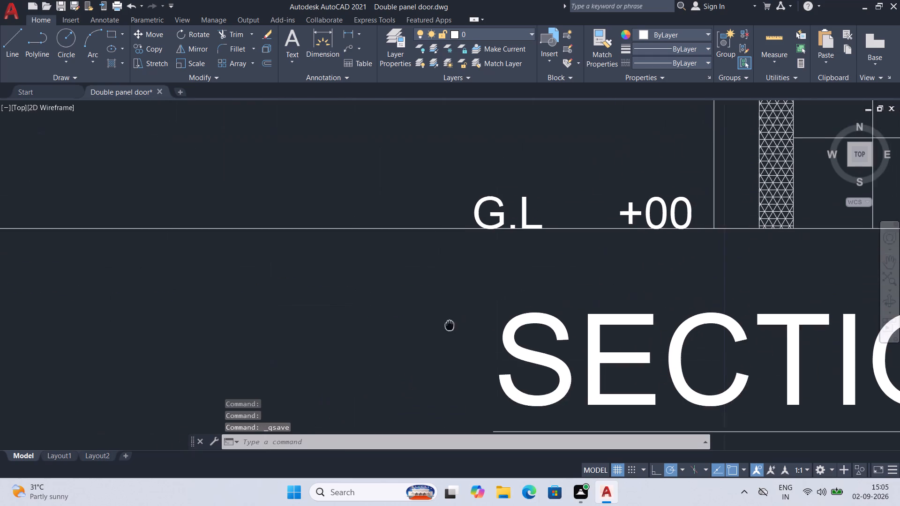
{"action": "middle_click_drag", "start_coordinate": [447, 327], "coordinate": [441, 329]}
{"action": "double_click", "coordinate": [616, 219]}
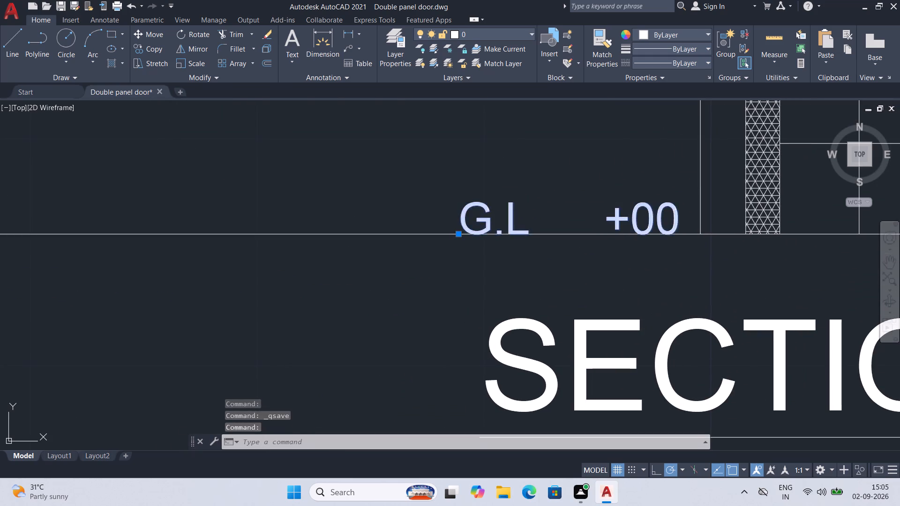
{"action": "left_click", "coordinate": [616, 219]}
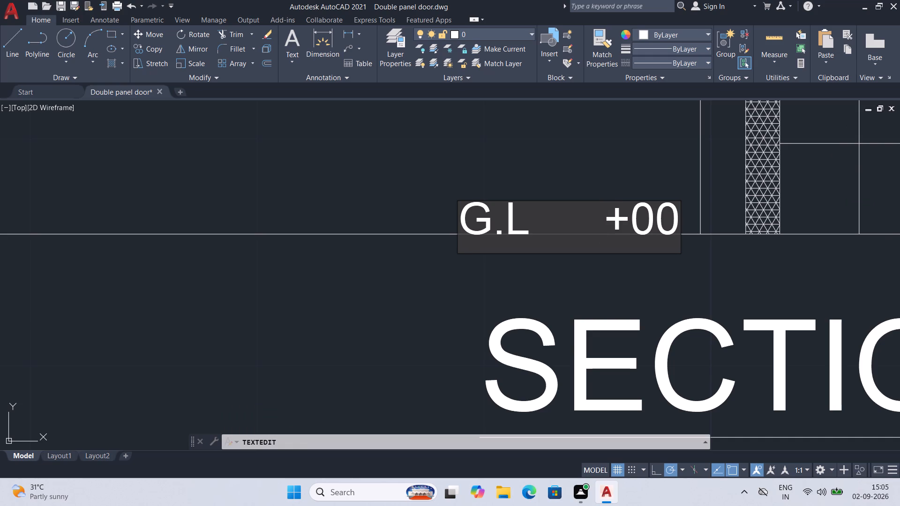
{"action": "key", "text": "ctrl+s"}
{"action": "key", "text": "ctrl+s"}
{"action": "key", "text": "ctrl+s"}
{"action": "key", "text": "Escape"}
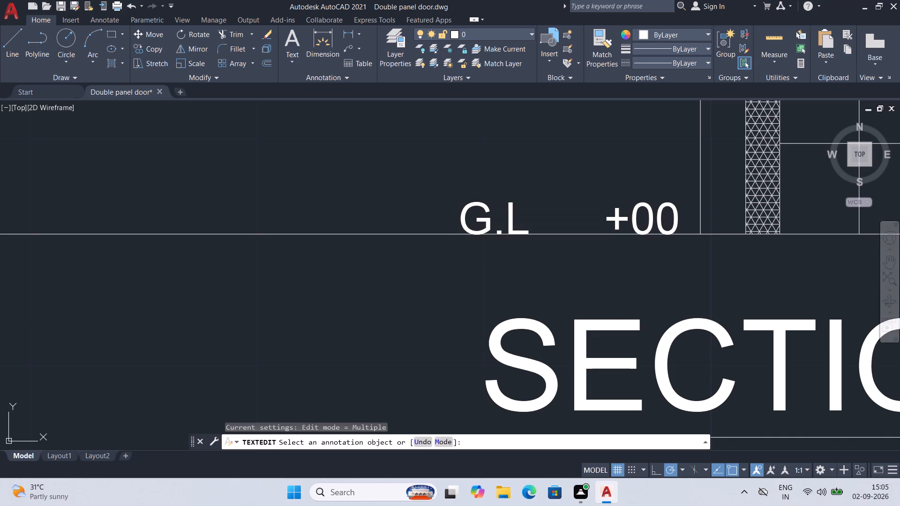
Save the drawing again.
{"action": "key", "text": "ctrl+s"}
{"action": "key", "text": "ctrl+s"}
{"action": "key", "text": "ctrl+s"}
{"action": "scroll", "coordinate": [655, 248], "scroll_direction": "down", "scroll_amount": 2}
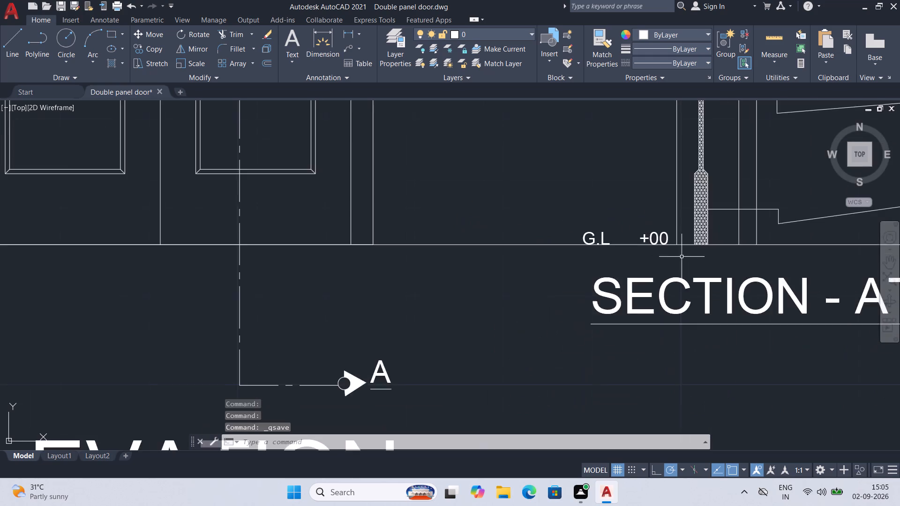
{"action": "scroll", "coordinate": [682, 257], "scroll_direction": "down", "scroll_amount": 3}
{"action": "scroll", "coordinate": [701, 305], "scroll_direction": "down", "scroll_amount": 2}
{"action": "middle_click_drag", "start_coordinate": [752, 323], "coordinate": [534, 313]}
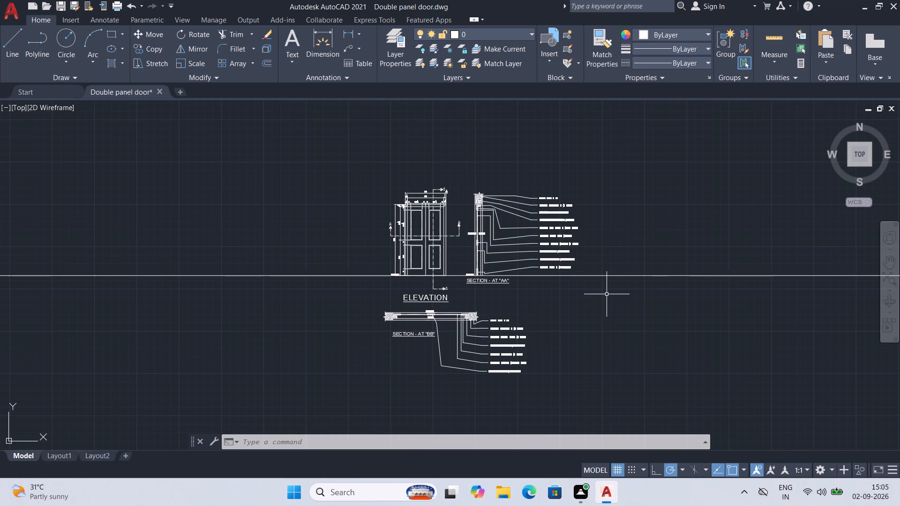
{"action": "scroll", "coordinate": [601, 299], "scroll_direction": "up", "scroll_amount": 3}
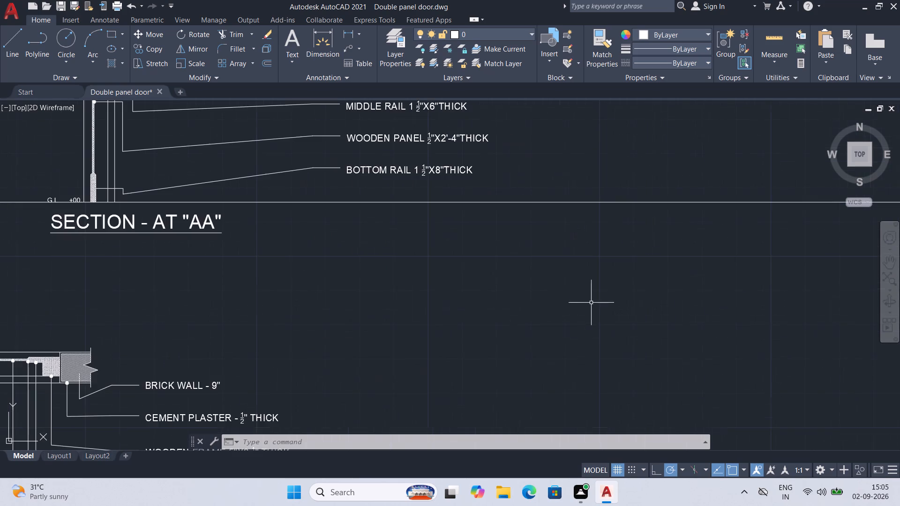
Draw a short vertical cutting line across the floor line, just right of the section AA title.
{"action": "middle_click_drag", "start_coordinate": [489, 309], "coordinate": [631, 326]}
{"action": "key", "text": "l"}
{"action": "key", "text": "Return"}
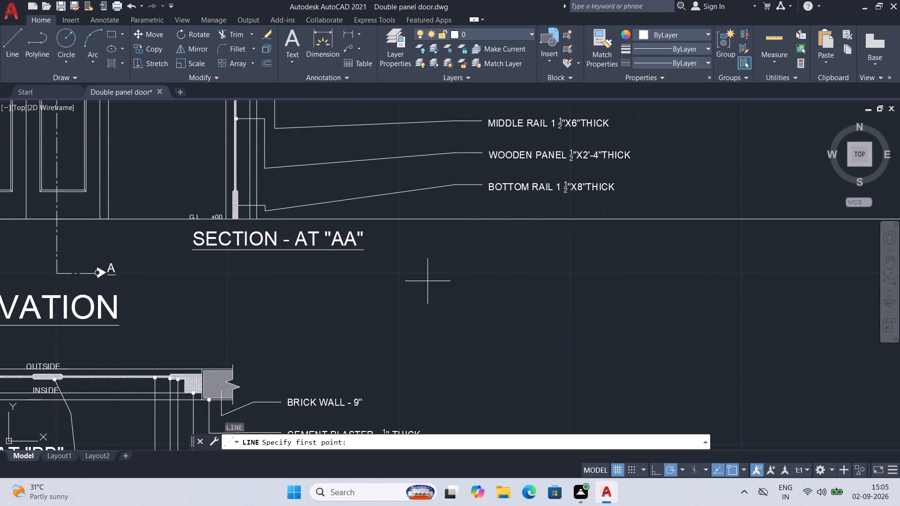
{"action": "scroll", "coordinate": [427, 281], "scroll_direction": "up", "scroll_amount": 2}
{"action": "middle_click_drag", "start_coordinate": [337, 210], "coordinate": [497, 355]}
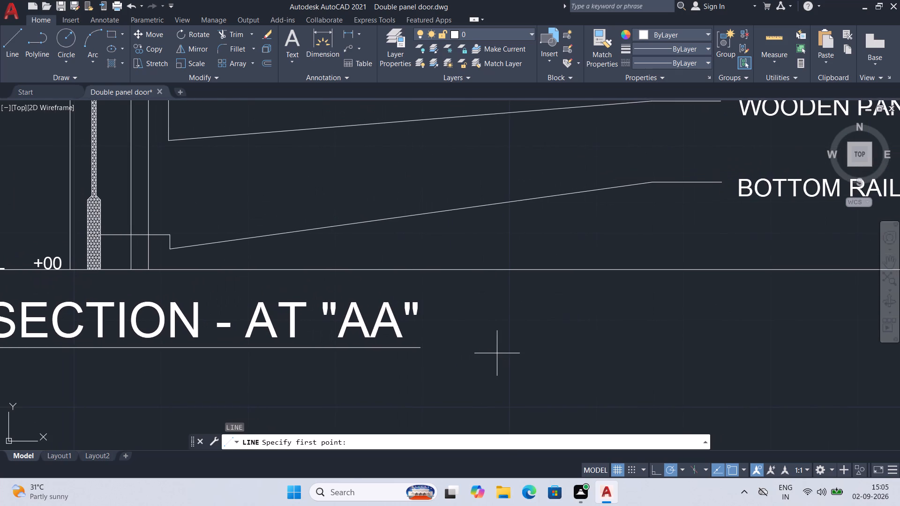
{"action": "left_click", "coordinate": [451, 253]}
{"action": "left_click", "coordinate": [448, 313]}
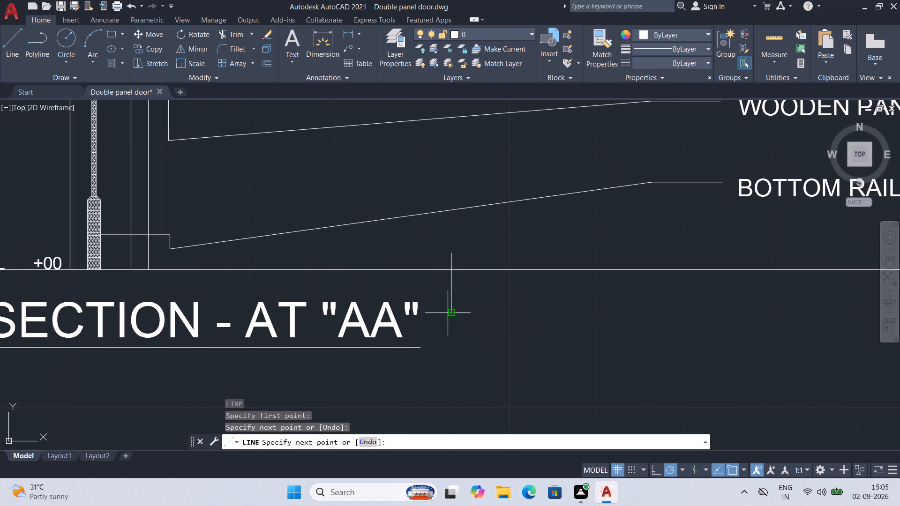
{"action": "key", "text": "Return"}
Trim off the part of the floor line extending right beyond the short vertical cutting line.
{"action": "type", "text": "TR"}
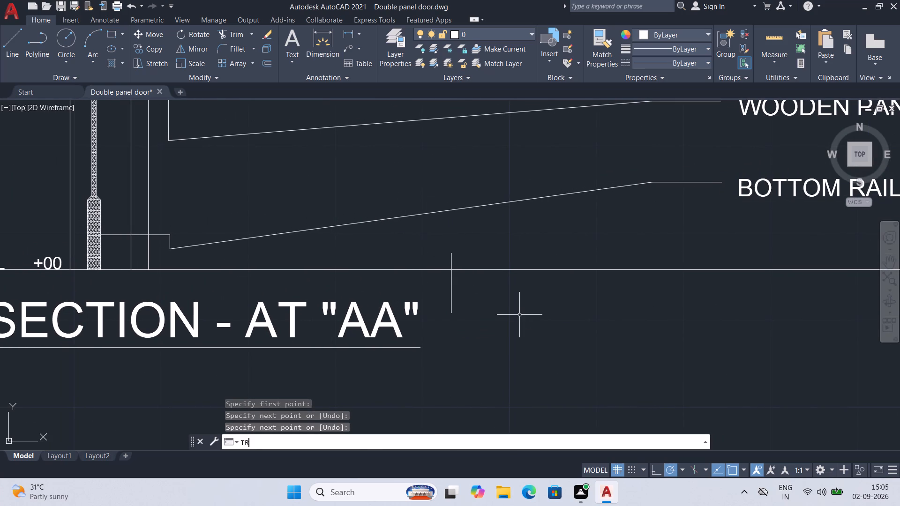
{"action": "key", "text": "Return"}
{"action": "left_click_drag", "start_coordinate": [521, 257], "coordinate": [521, 316]}
{"action": "key", "text": "Return"}
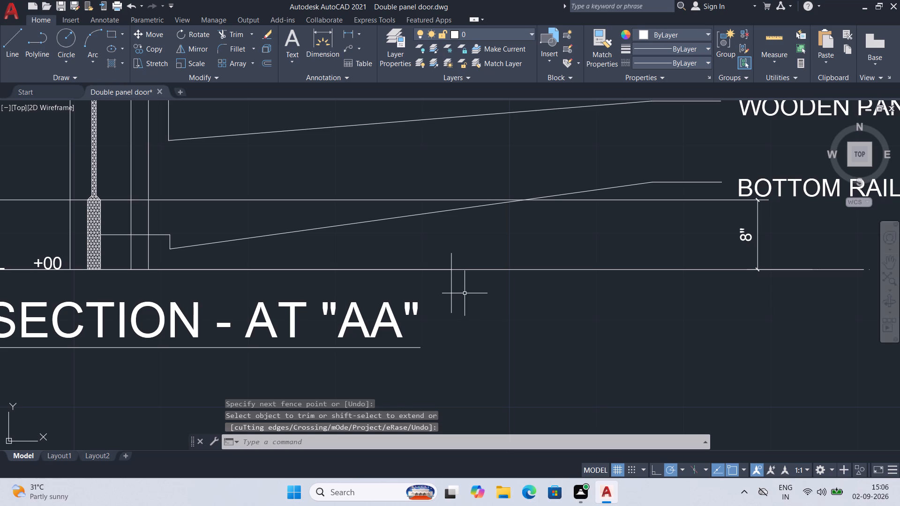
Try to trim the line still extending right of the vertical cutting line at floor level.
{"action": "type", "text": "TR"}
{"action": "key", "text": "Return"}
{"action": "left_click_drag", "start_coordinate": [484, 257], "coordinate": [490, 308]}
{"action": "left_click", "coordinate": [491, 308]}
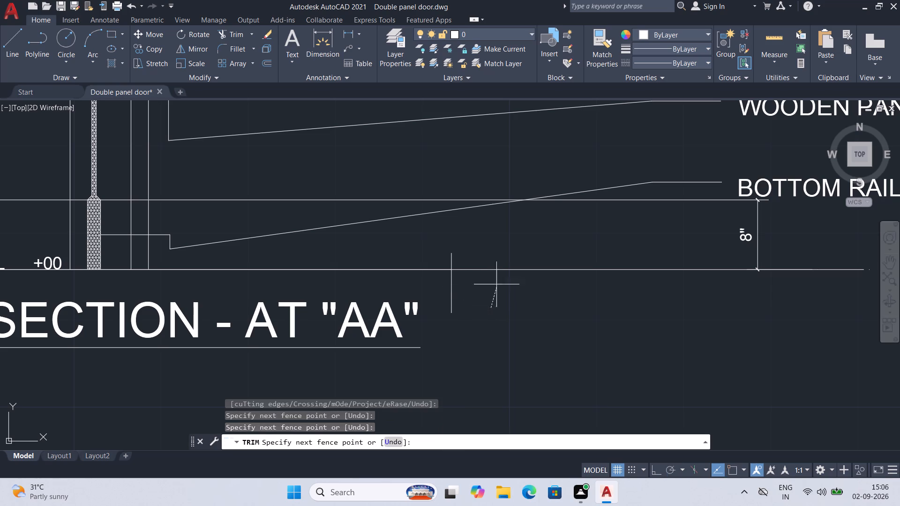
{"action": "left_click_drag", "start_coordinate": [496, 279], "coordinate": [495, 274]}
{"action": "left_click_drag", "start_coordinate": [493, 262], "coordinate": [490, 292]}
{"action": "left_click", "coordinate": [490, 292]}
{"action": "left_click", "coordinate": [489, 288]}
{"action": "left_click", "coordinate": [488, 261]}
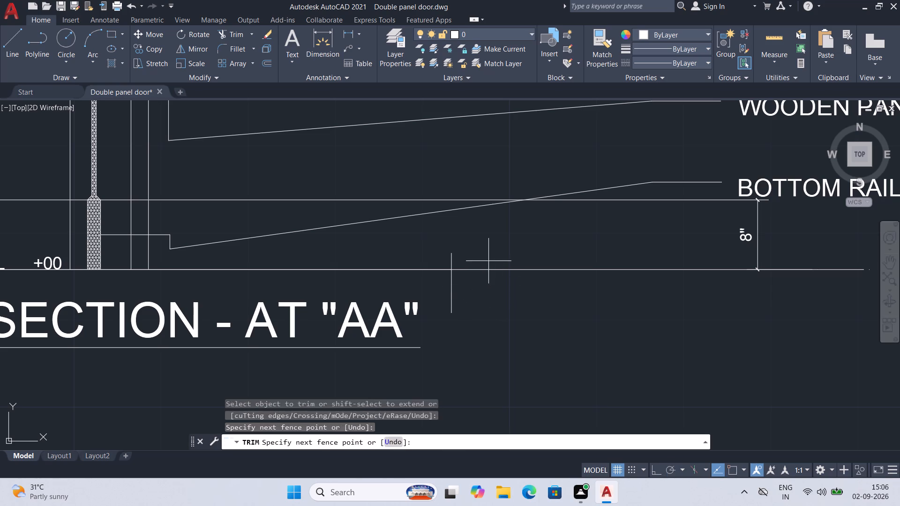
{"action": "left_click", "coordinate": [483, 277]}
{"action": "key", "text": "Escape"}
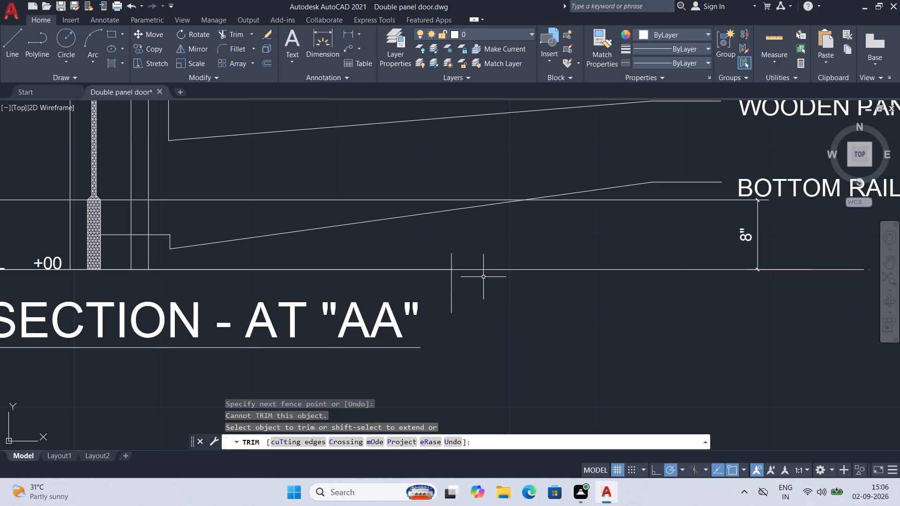
Save the drawing.
{"action": "key", "text": "ctrl+s"}
Retry trimming the leftover floor-level line beside section AA, and remove the short vertical cutting line with Trim.
{"action": "type", "text": "TR"}
{"action": "key", "text": "Return"}
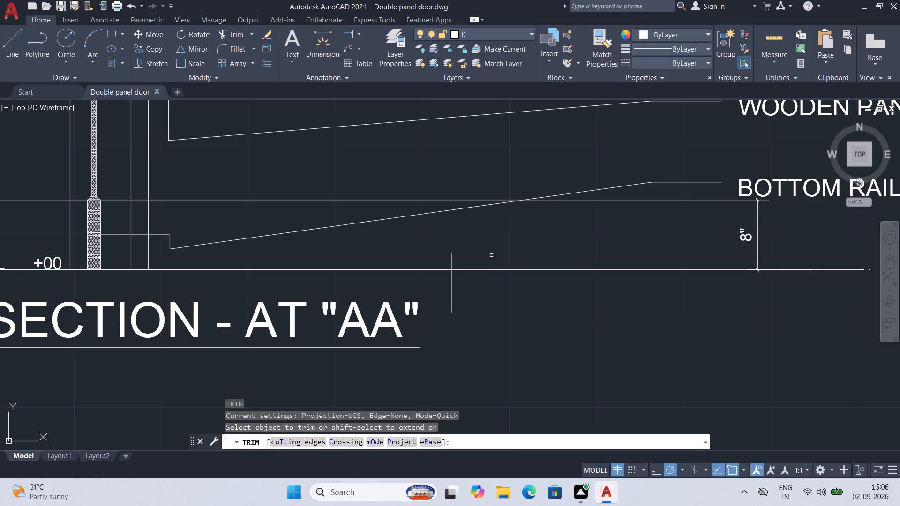
{"action": "left_click_drag", "start_coordinate": [492, 253], "coordinate": [486, 292]}
{"action": "left_click", "coordinate": [486, 292]}
{"action": "scroll", "coordinate": [493, 286], "scroll_direction": "down", "scroll_amount": 2}
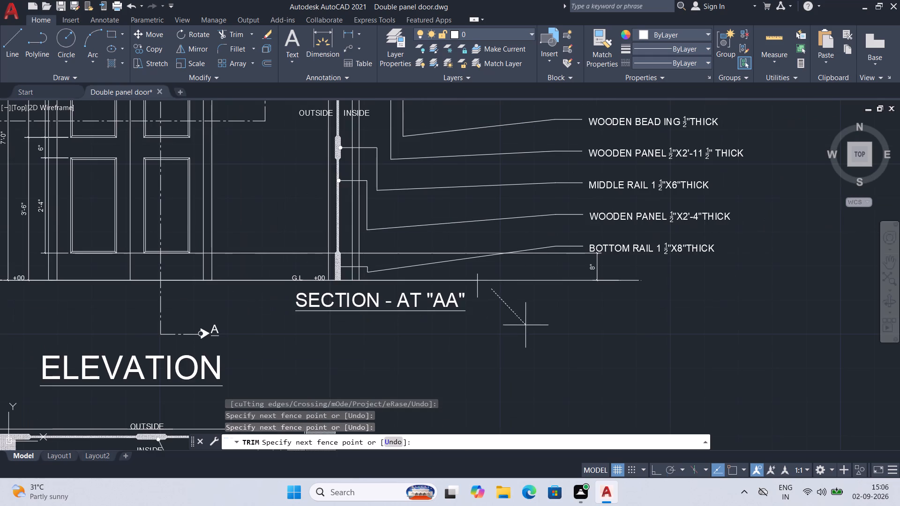
{"action": "scroll", "coordinate": [562, 333], "scroll_direction": "up", "scroll_amount": 3}
{"action": "left_click", "coordinate": [637, 298]}
{"action": "scroll", "coordinate": [634, 298], "scroll_direction": "down", "scroll_amount": 3}
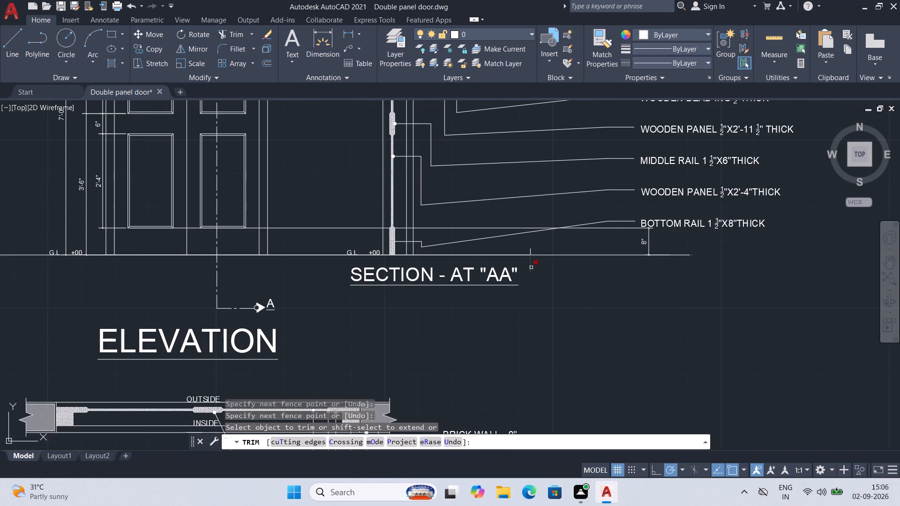
{"action": "left_click", "coordinate": [531, 268]}
{"action": "left_click", "coordinate": [531, 250]}
Trim off the long part of the floor line extending left beyond the elevation.
{"action": "scroll", "coordinate": [570, 301], "scroll_direction": "down", "scroll_amount": 2}
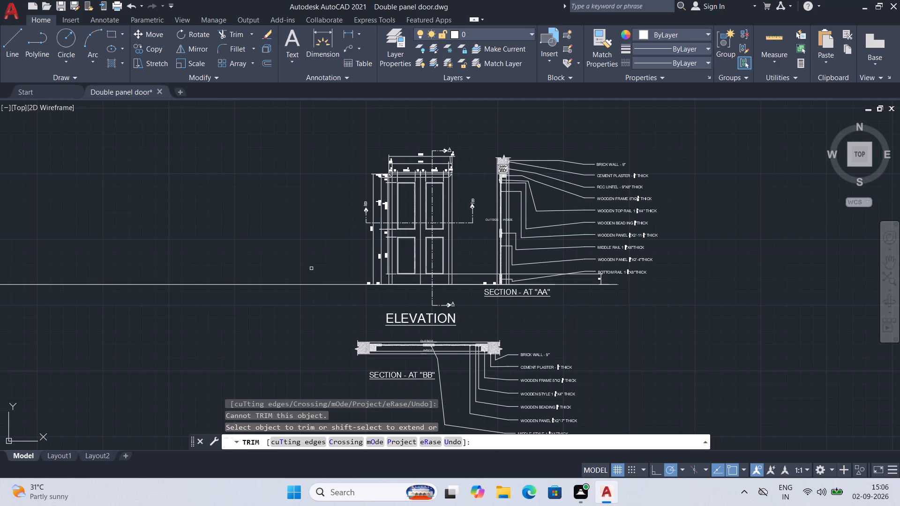
{"action": "left_click_drag", "start_coordinate": [311, 269], "coordinate": [298, 308]}
Save the drawing with the trimmed floor line.
{"action": "key", "text": "ctrl+s"}
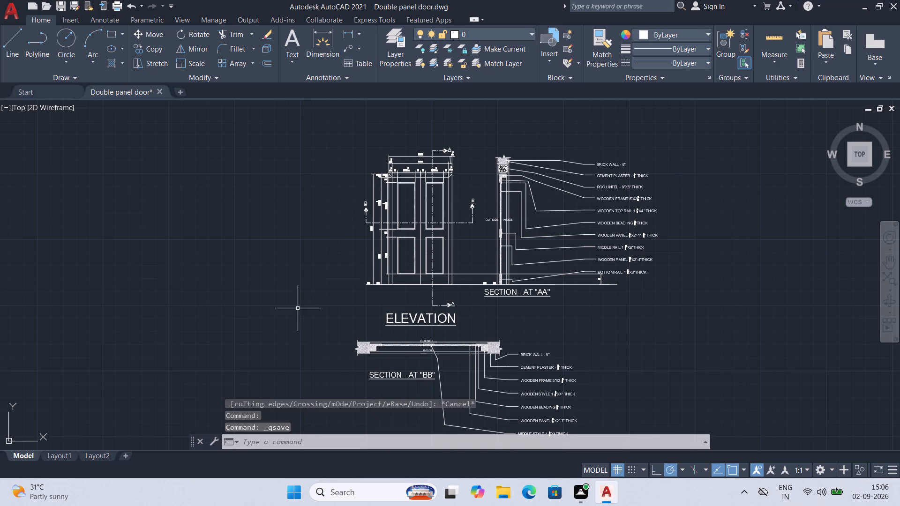
{"action": "key", "text": "ctrl+s"}
{"action": "key", "text": "ctrl+s"}
Look over the elevation and both sections, and save the drawing again.
{"action": "scroll", "coordinate": [302, 311], "scroll_direction": "up", "scroll_amount": 3}
{"action": "middle_click_drag", "start_coordinate": [475, 255], "coordinate": [228, 275]}
{"action": "scroll", "coordinate": [667, 300], "scroll_direction": "down", "scroll_amount": 1}
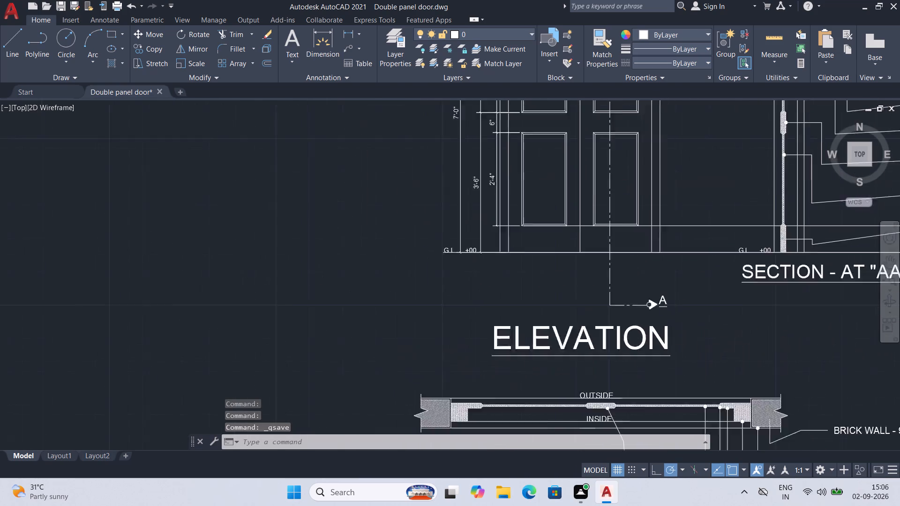
{"action": "scroll", "coordinate": [709, 314], "scroll_direction": "down", "scroll_amount": 1}
{"action": "middle_click_drag", "start_coordinate": [795, 344], "coordinate": [369, 327]}
{"action": "scroll", "coordinate": [518, 298], "scroll_direction": "down", "scroll_amount": 1}
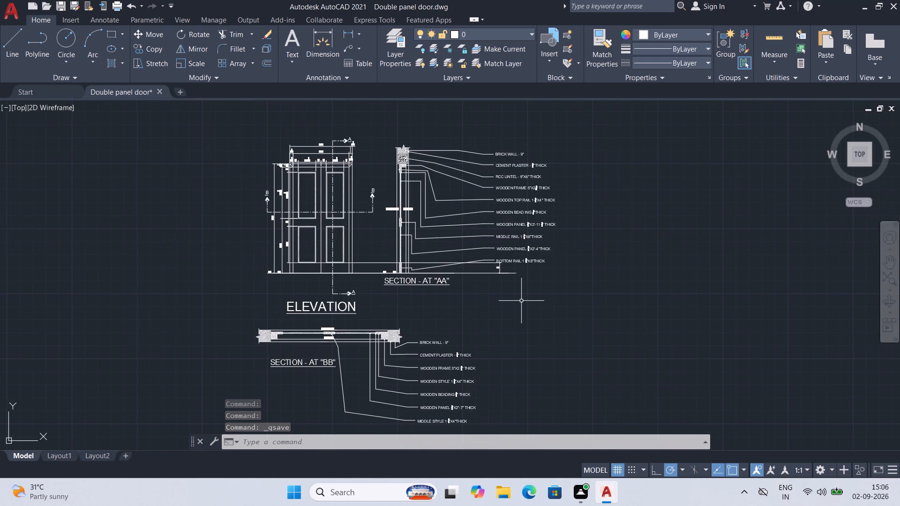
{"action": "key", "text": "ctrl+s"}
{"action": "key", "text": "ctrl+s"}
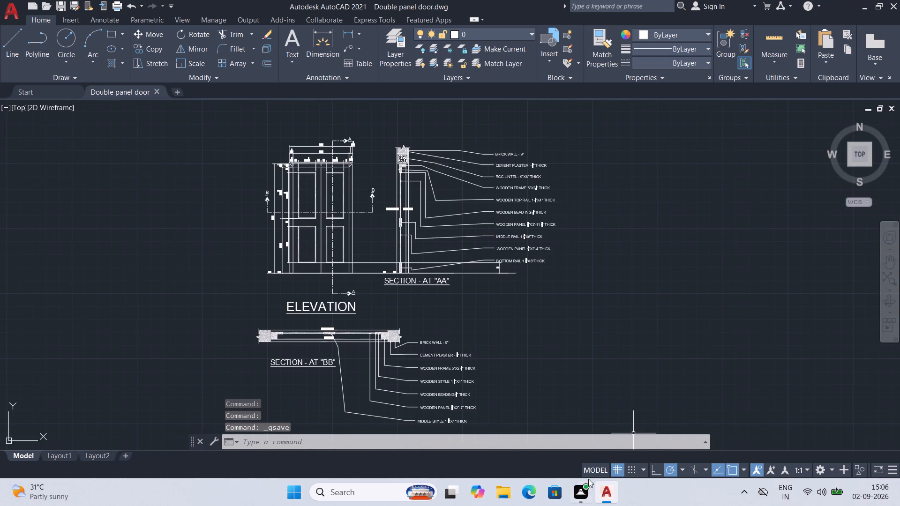